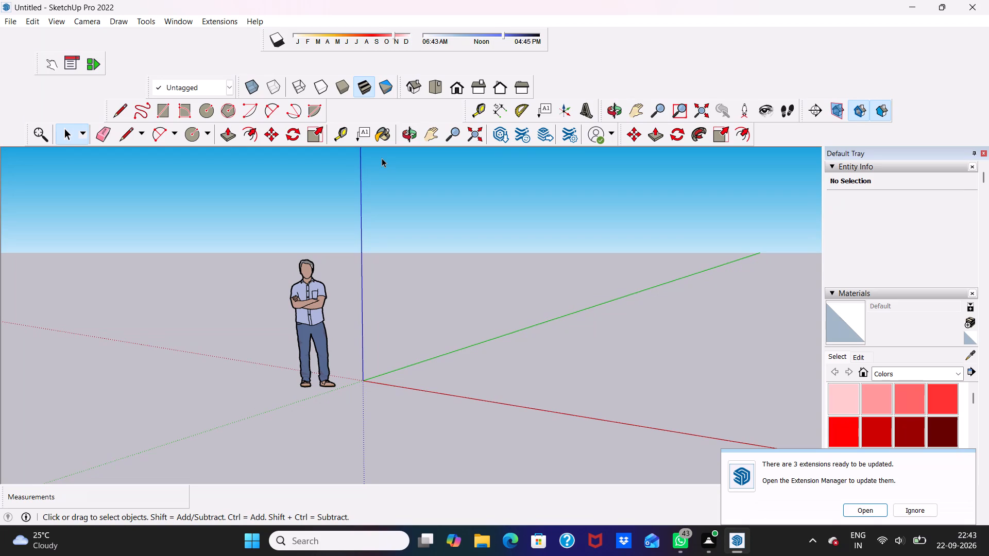
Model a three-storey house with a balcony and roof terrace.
Draw a 20' by 20' rectangle on the ground, away from the origin.
scroll(382, 158, down, 6)
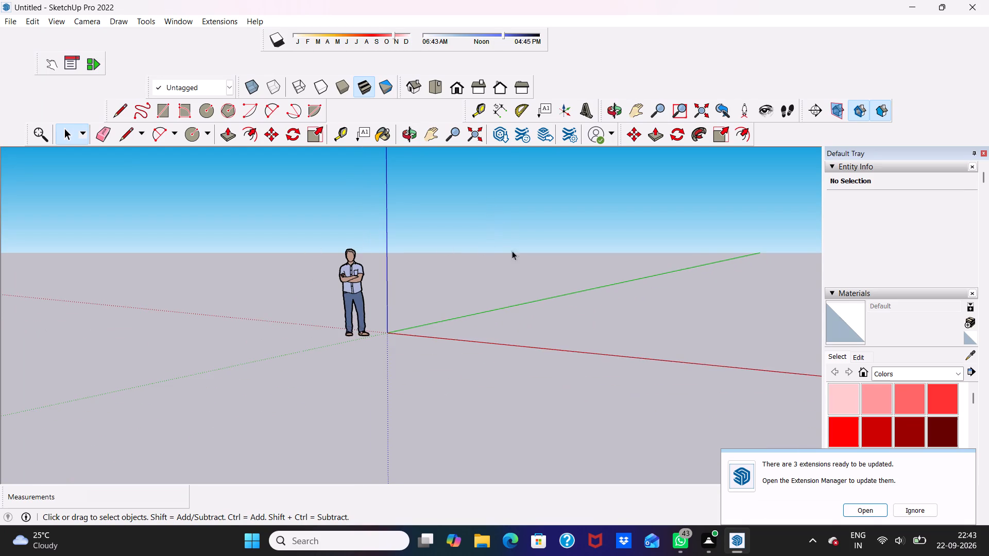
middle_drag(488, 239, 686, 338)
scroll(551, 245, up, 4)
middle_drag(502, 169, 487, 97)
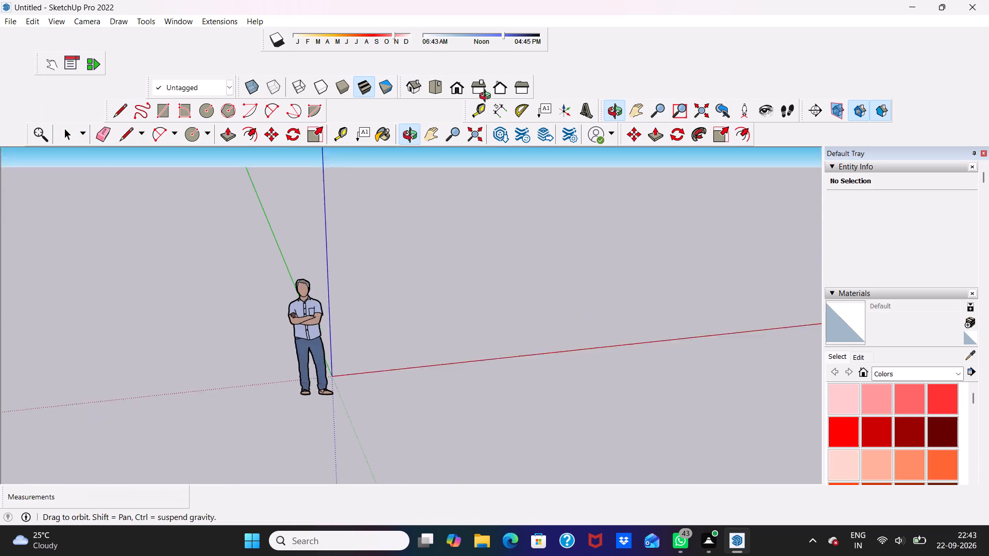
middle_drag(487, 97, 361, 100)
middle_drag(629, 308, 709, 278)
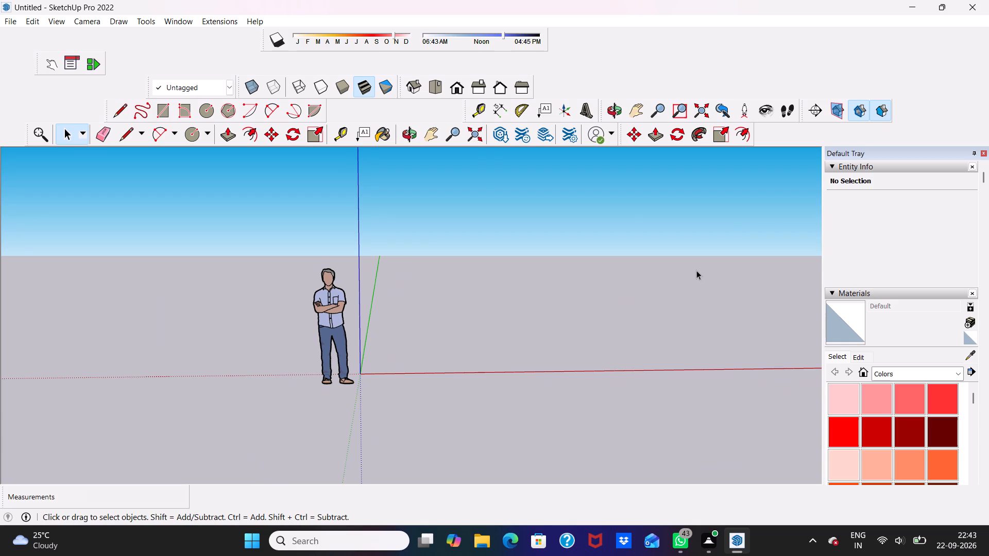
click(163, 109)
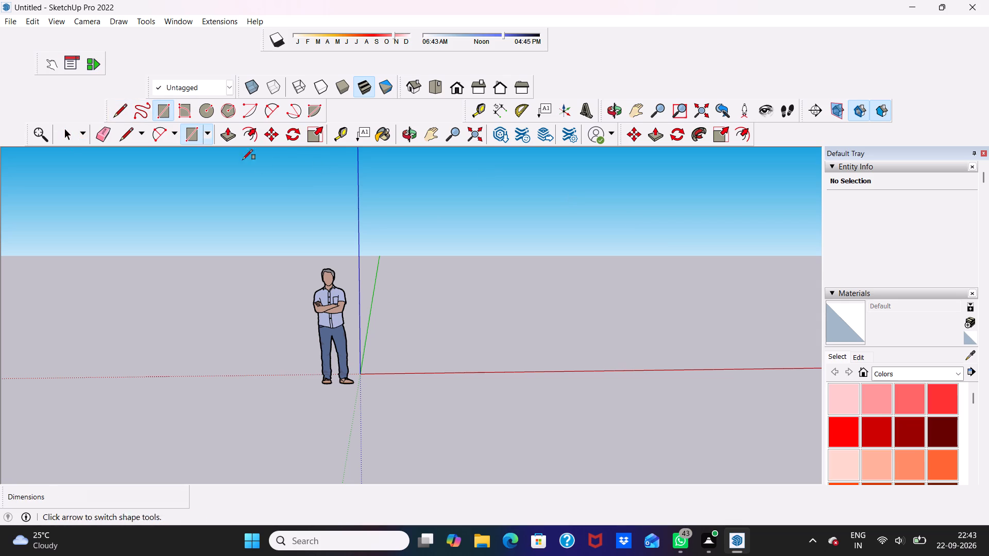
scroll(652, 336, up, 4)
middle_drag(504, 260, 553, 338)
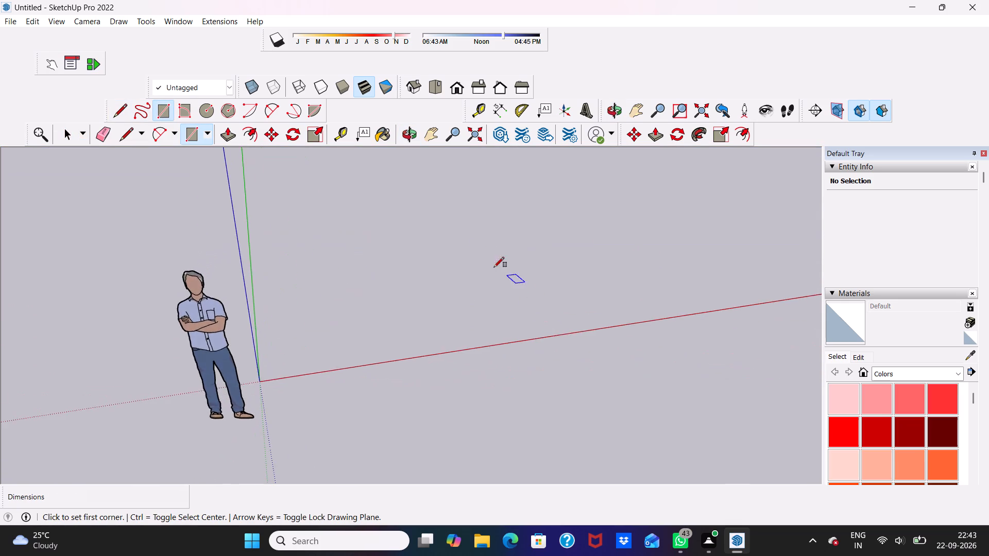
scroll(473, 224, up, 5)
scroll(401, 179, up, 1)
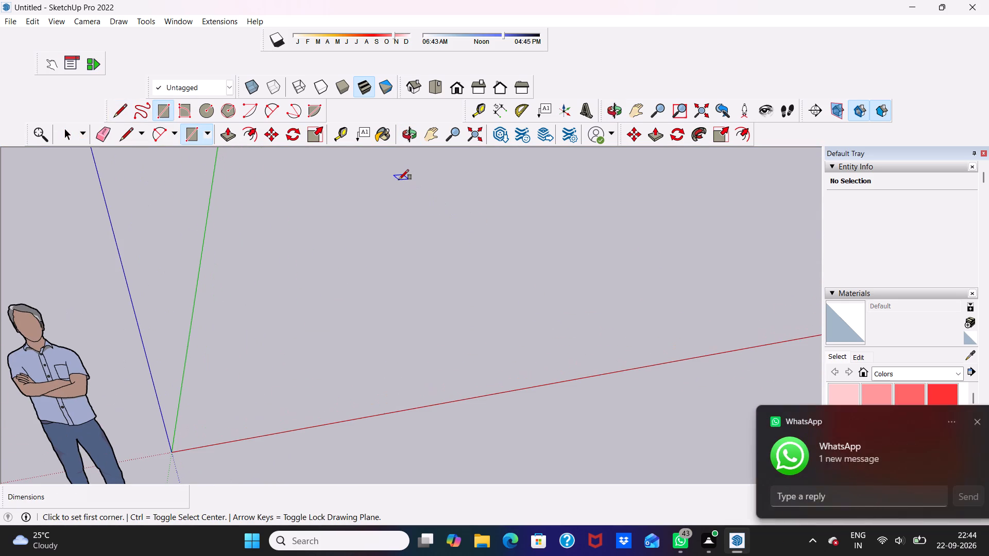
click(399, 180)
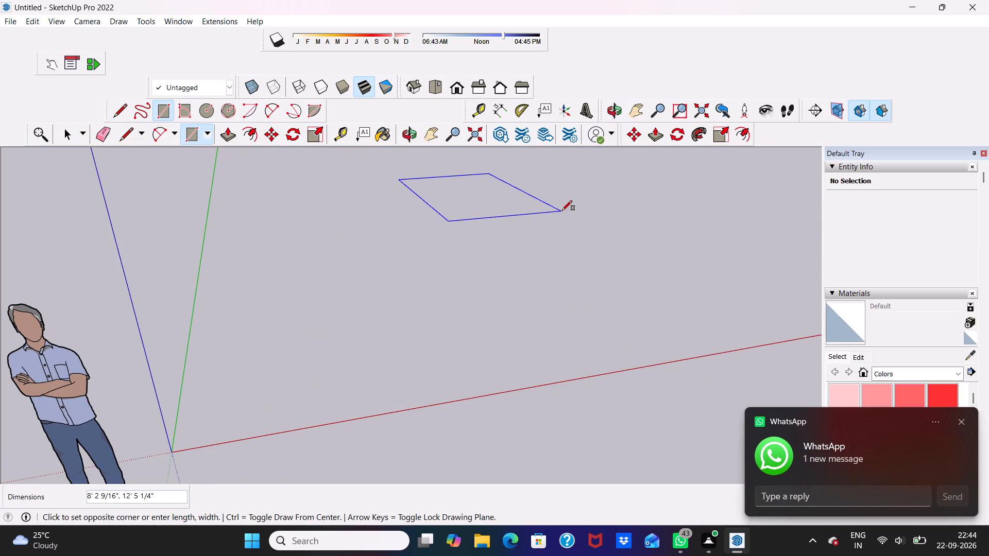
text(20)
text(',)
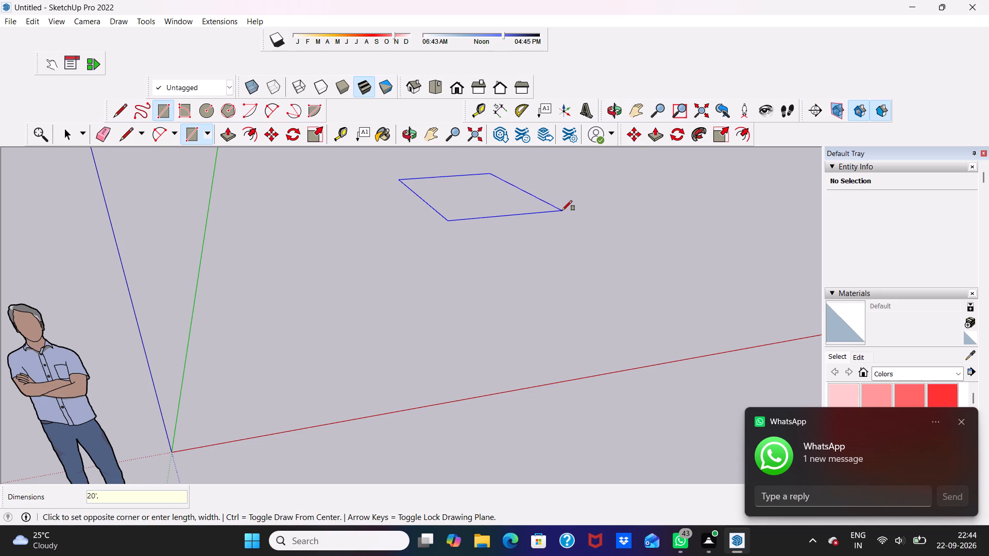
text(20)
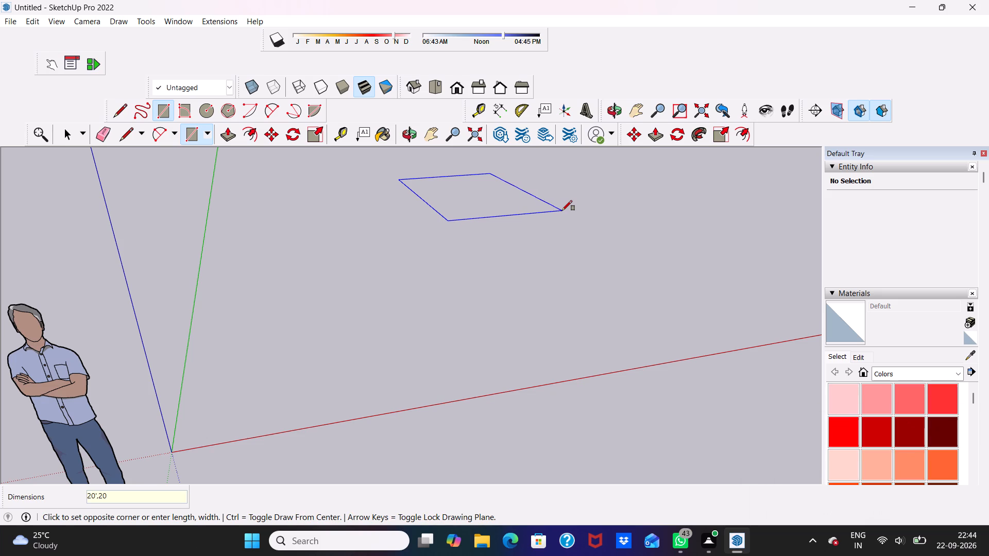
key(apostrophe)
key(Return)
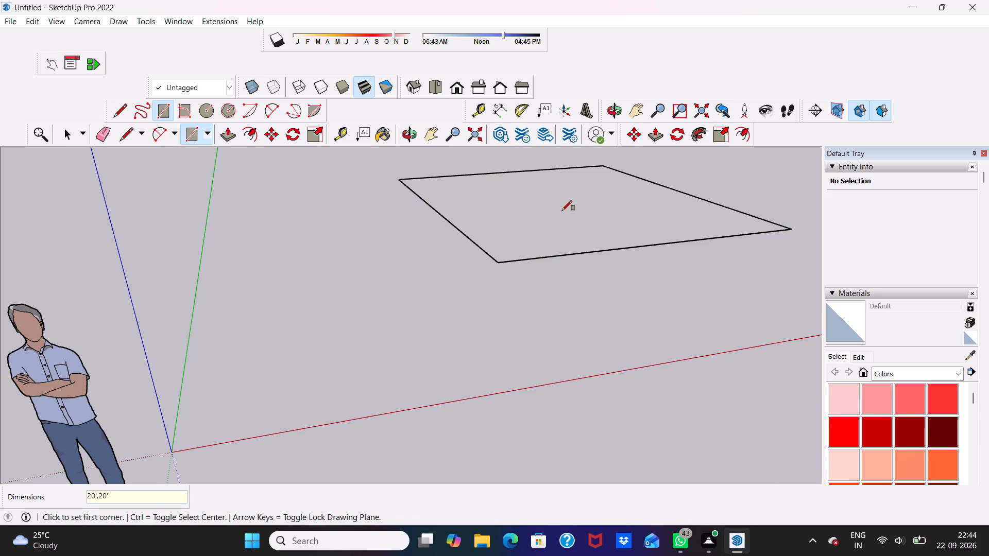
key(space)
Copy the entire square about 29' 3" away from the original on the ground.
scroll(527, 183, down, 3)
scroll(562, 212, down, 5)
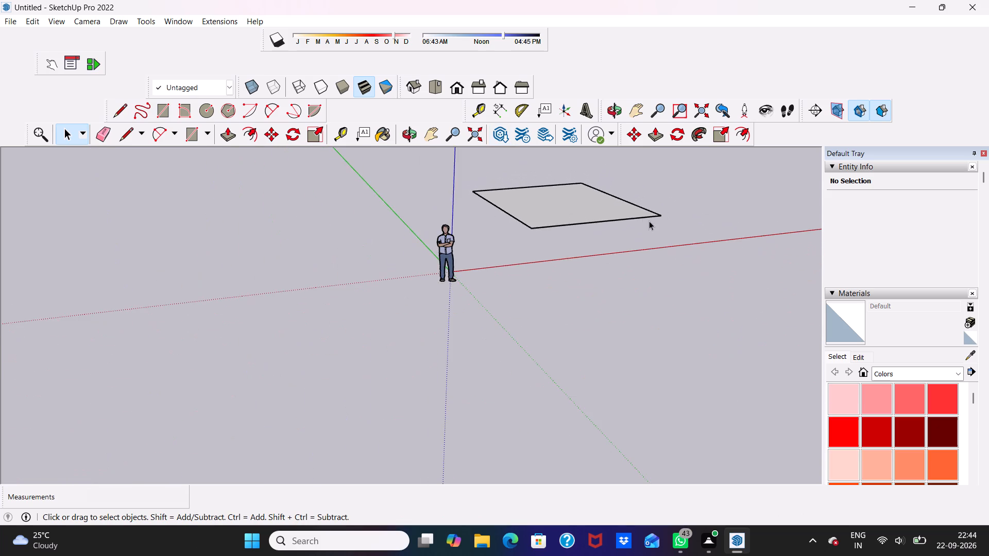
middle_drag(658, 218, 562, 288)
scroll(658, 218, down, 1)
scroll(645, 228, up, 6)
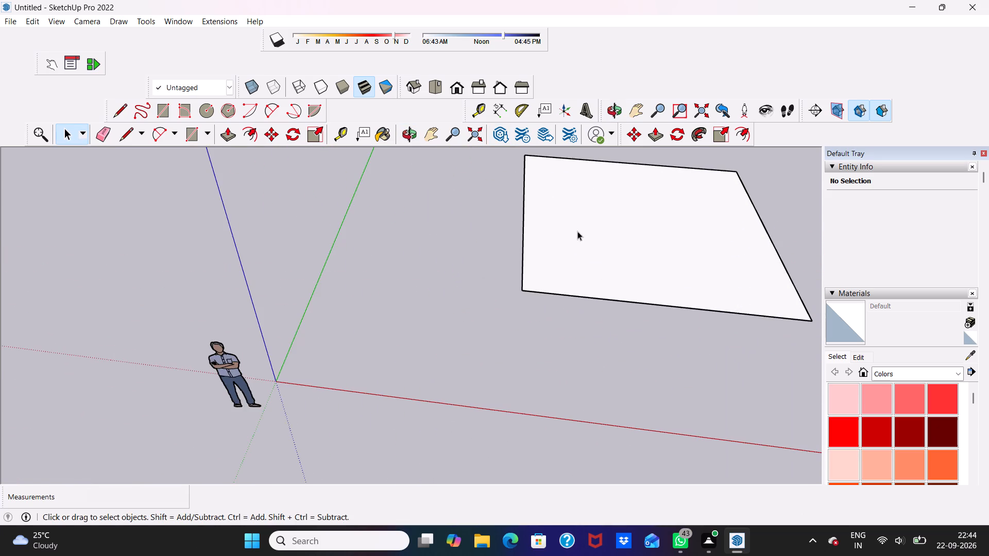
triple_click(576, 232)
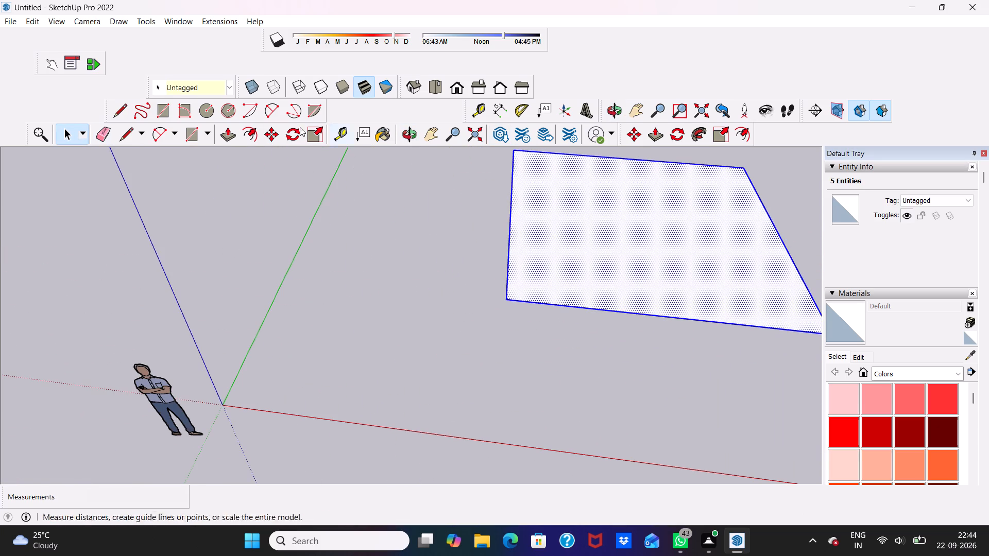
click(275, 134)
drag(582, 218, 600, 205)
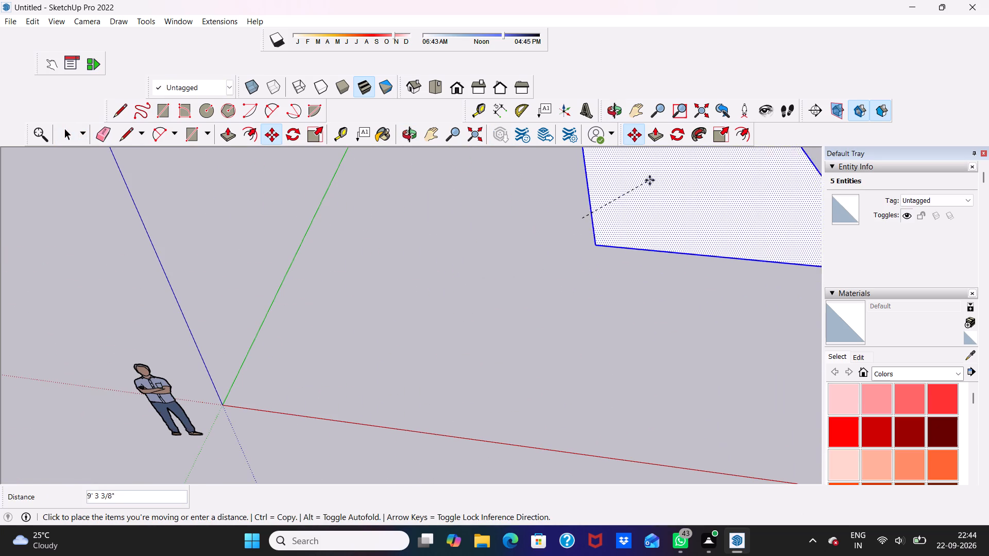
scroll(591, 230, down, 5)
scroll(706, 220, up, 2)
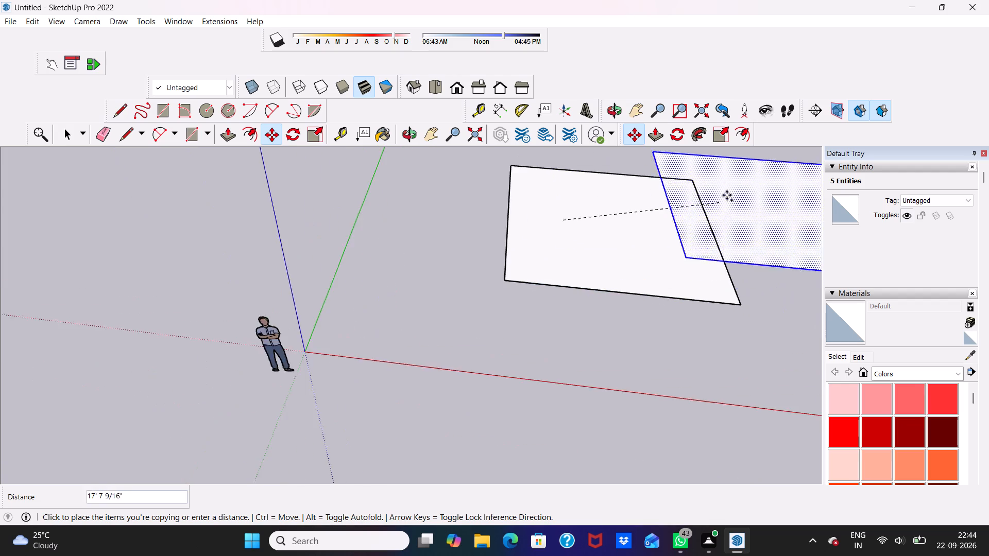
scroll(743, 166, down, 5)
scroll(756, 169, up, 20)
scroll(756, 169, up, 3)
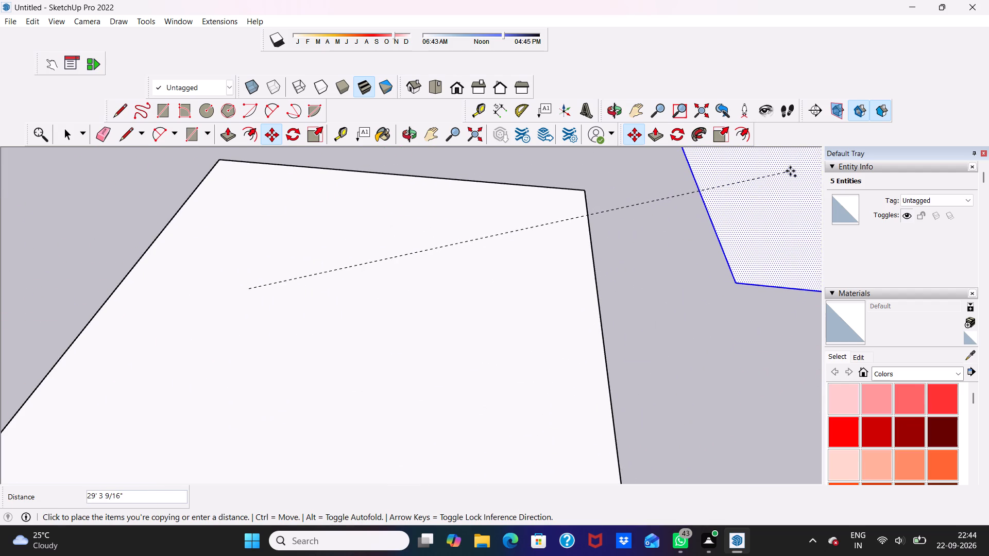
click(789, 171)
scroll(694, 215, up, 1)
scroll(668, 230, down, 2)
key(space)
Move the copied square farther away from the original square and clear the selection.
scroll(544, 254, down, 5)
scroll(605, 264, down, 3)
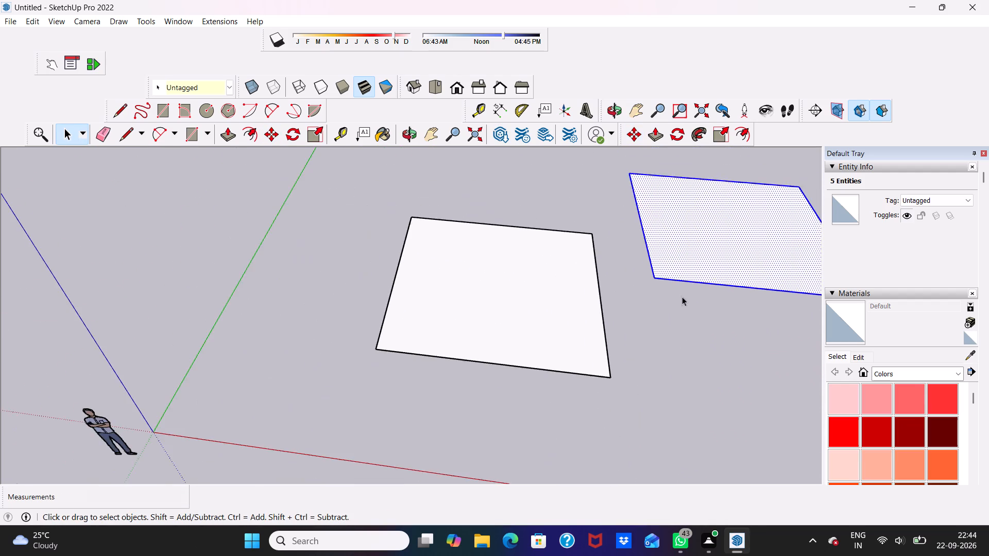
scroll(682, 297, down, 6)
scroll(537, 270, down, 3)
scroll(624, 225, up, 2)
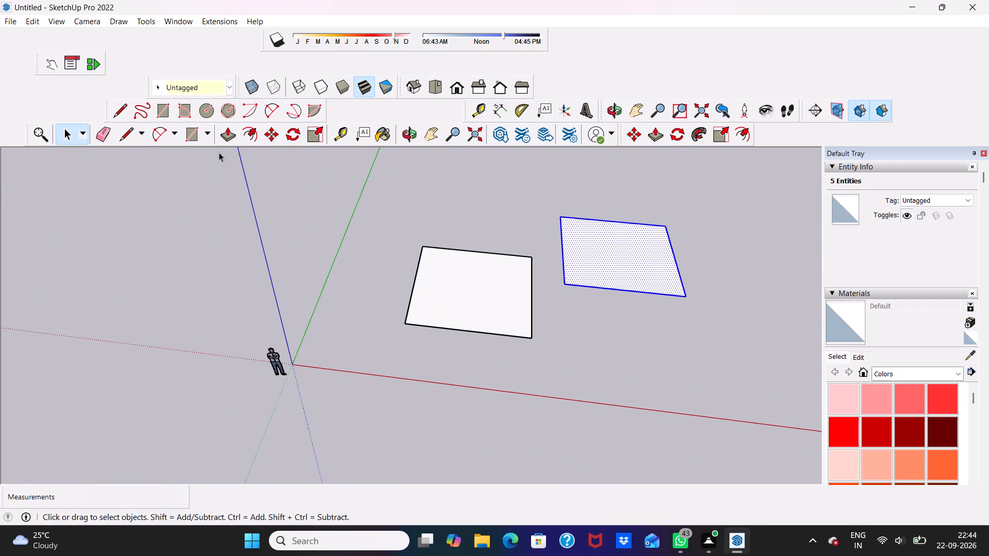
drag(271, 130, 276, 132)
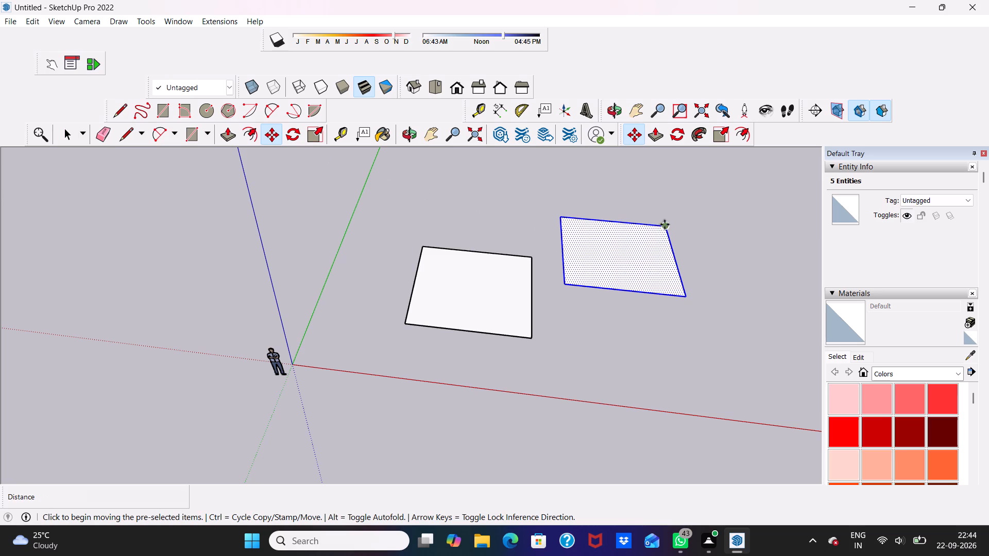
drag(666, 229, 760, 153)
drag(449, 247, 411, 236)
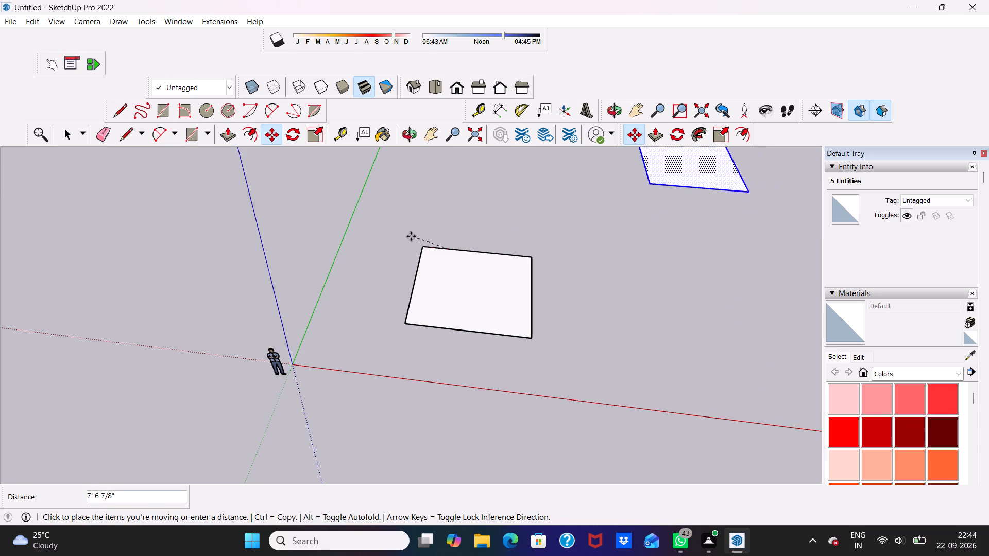
drag(411, 236, 410, 236)
key(space)
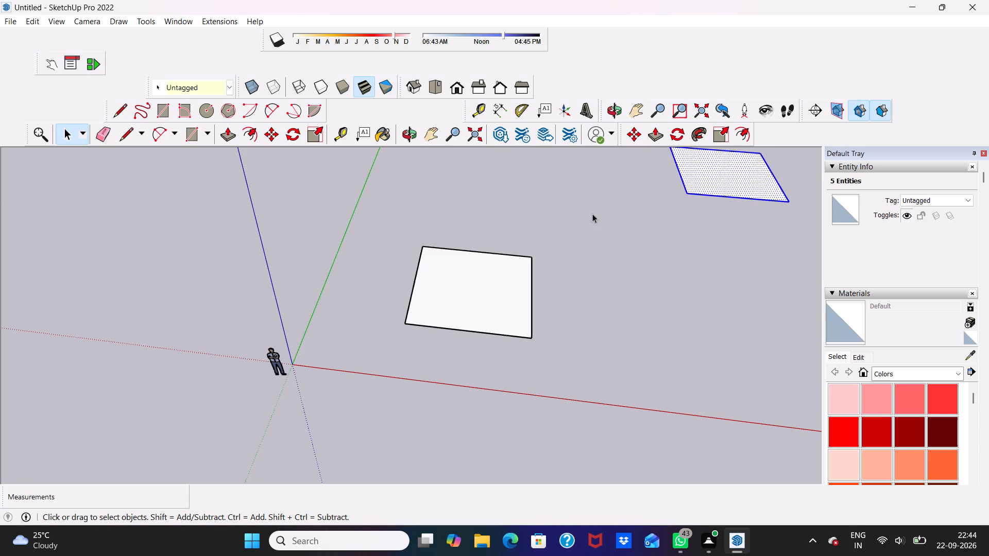
click(593, 214)
Offset the original square's edges outward to form a wide border around it.
scroll(524, 273, down, 2)
middle_drag(521, 279, 545, 228)
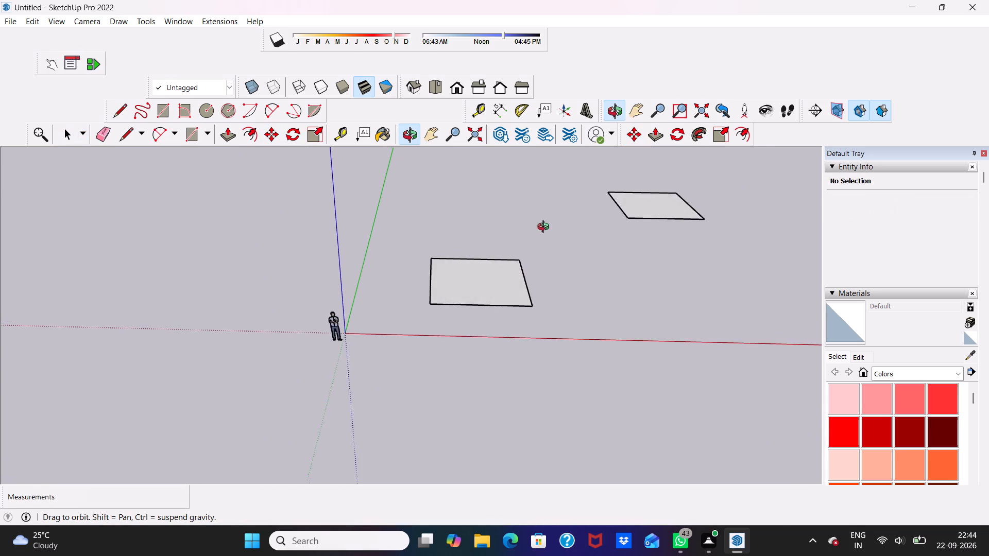
middle_drag(545, 228, 545, 228)
scroll(504, 255, up, 5)
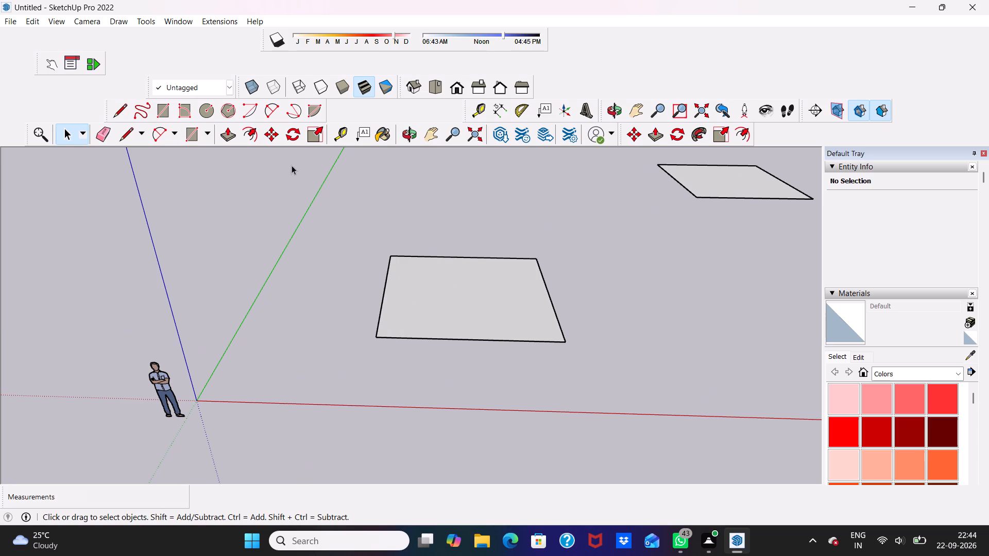
click(253, 134)
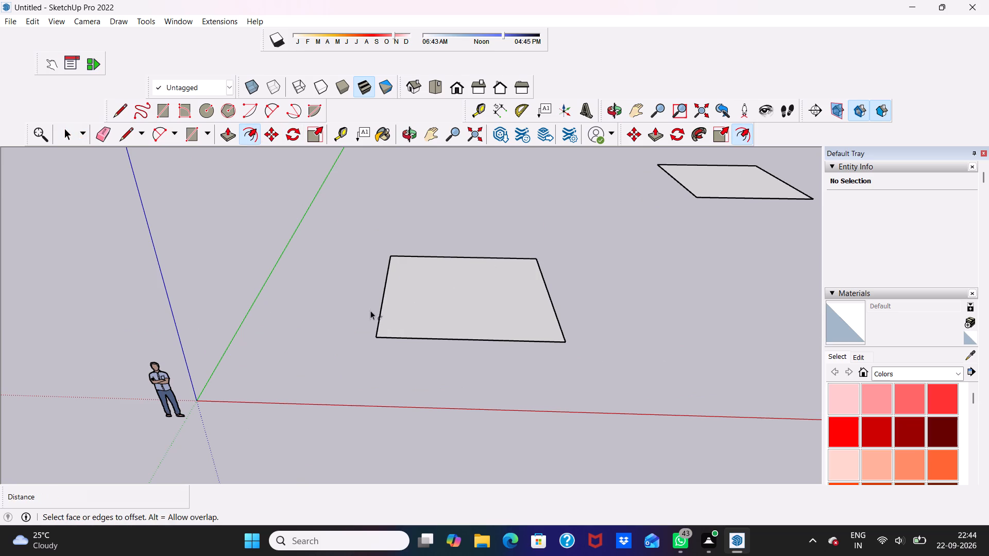
click(390, 307)
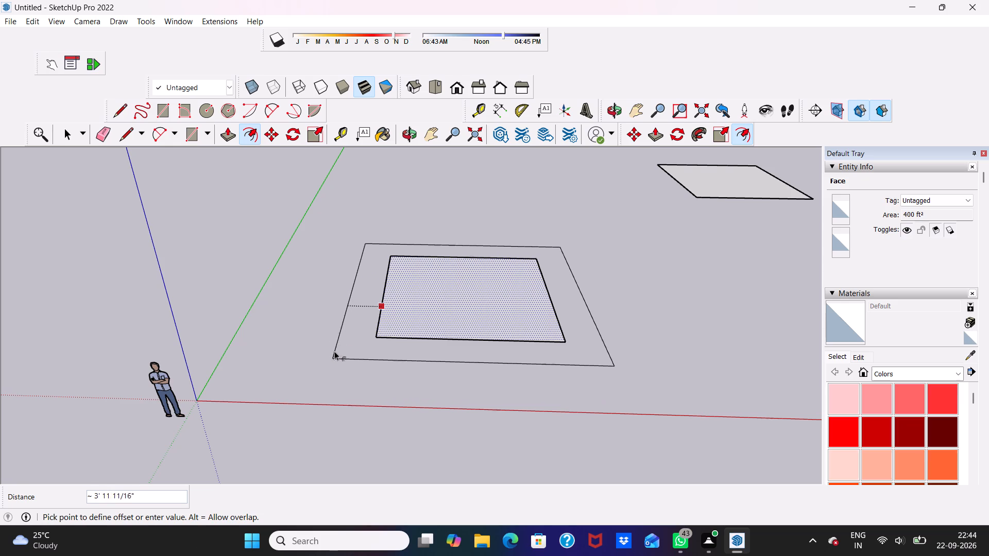
click(321, 366)
key(space)
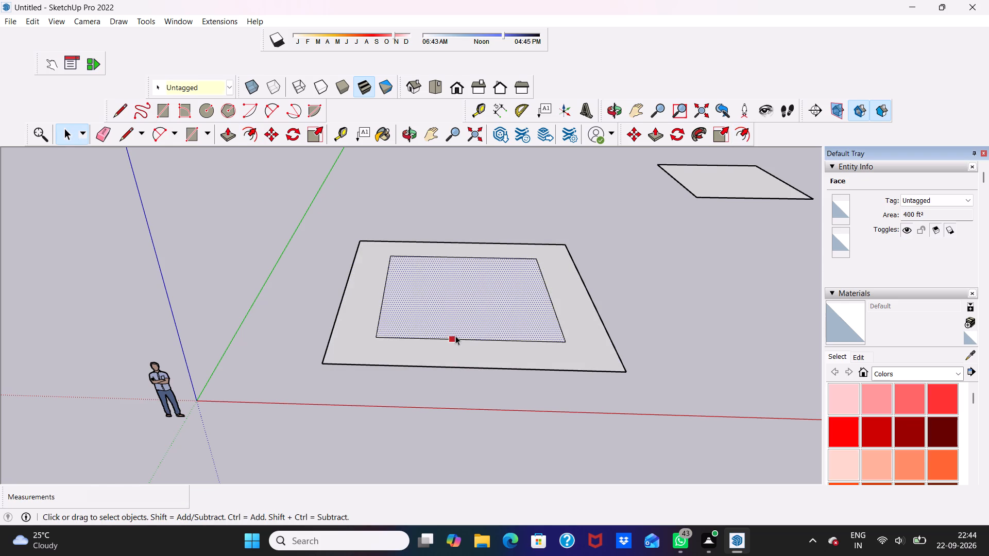
Offset the original square's face inward by 9" to form a narrow wall outline.
scroll(410, 289, up, 3)
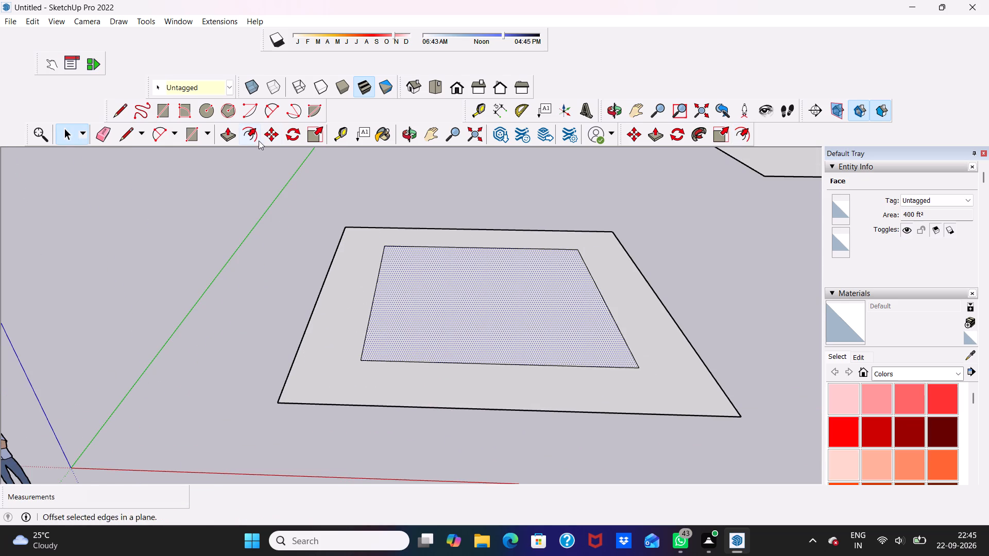
click(248, 134)
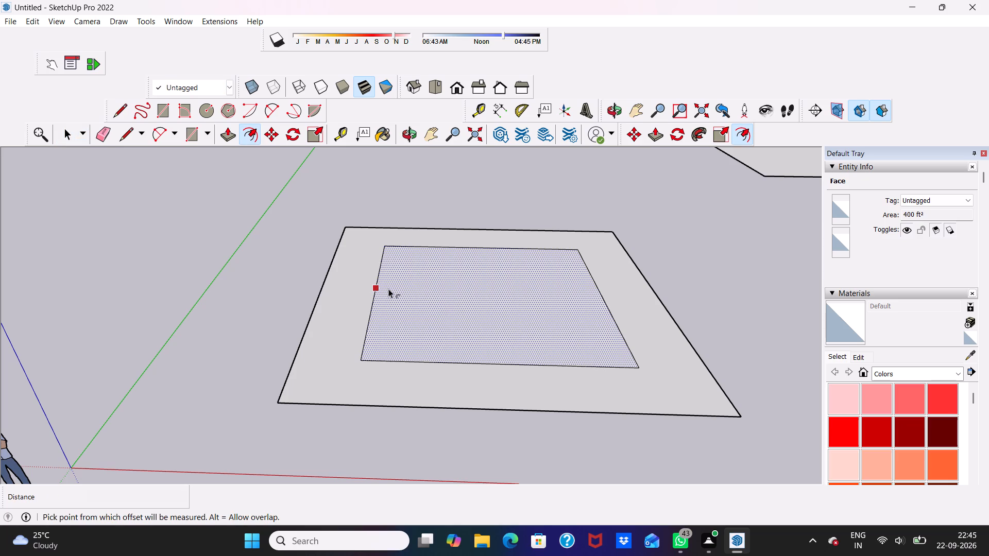
click(388, 289)
key(6)
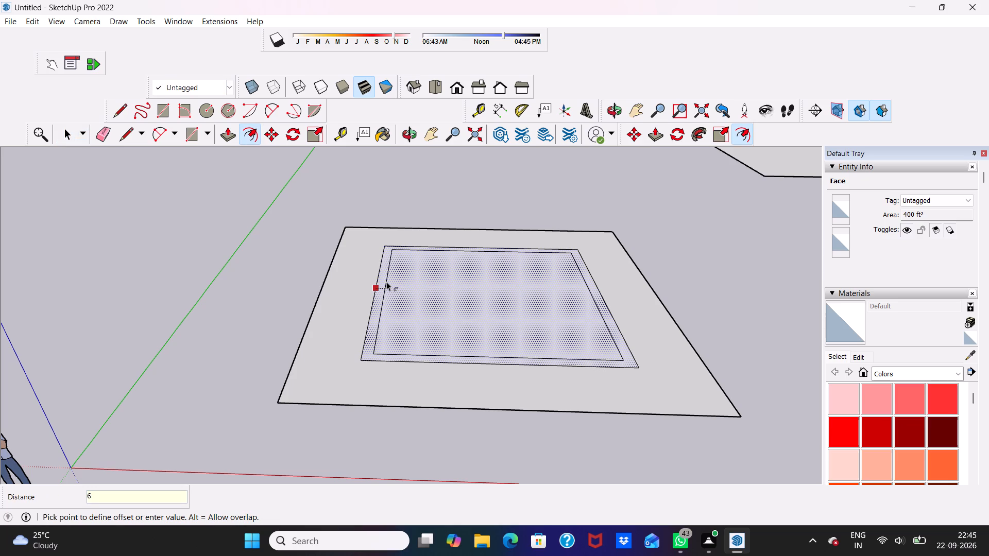
key(BackSpace)
key(BackSpace)
text(9")
key(Return)
key(space)
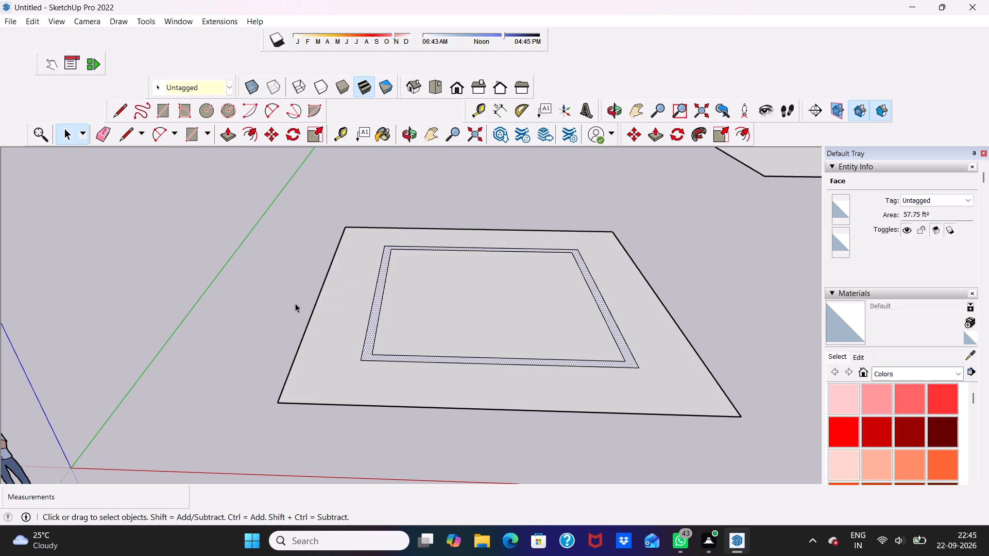
click(295, 303)
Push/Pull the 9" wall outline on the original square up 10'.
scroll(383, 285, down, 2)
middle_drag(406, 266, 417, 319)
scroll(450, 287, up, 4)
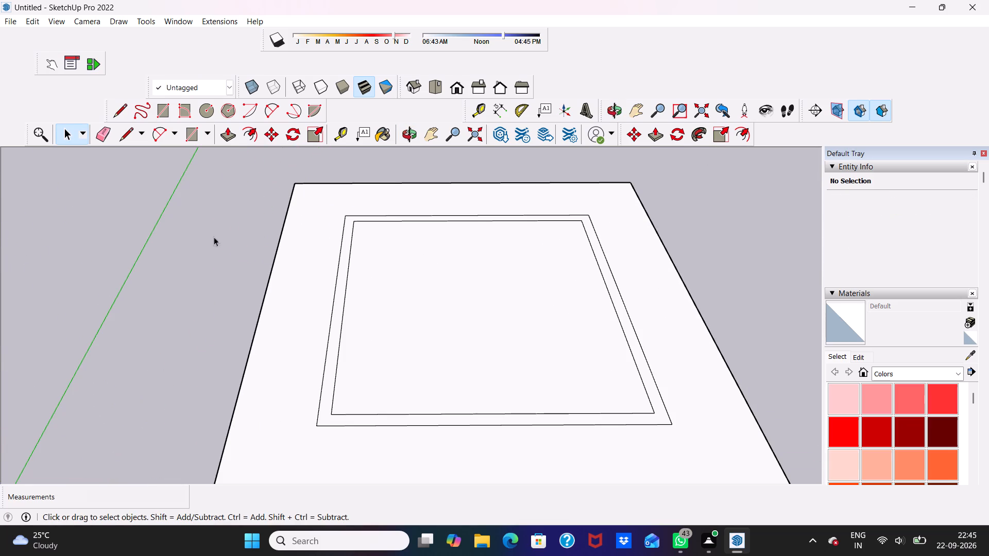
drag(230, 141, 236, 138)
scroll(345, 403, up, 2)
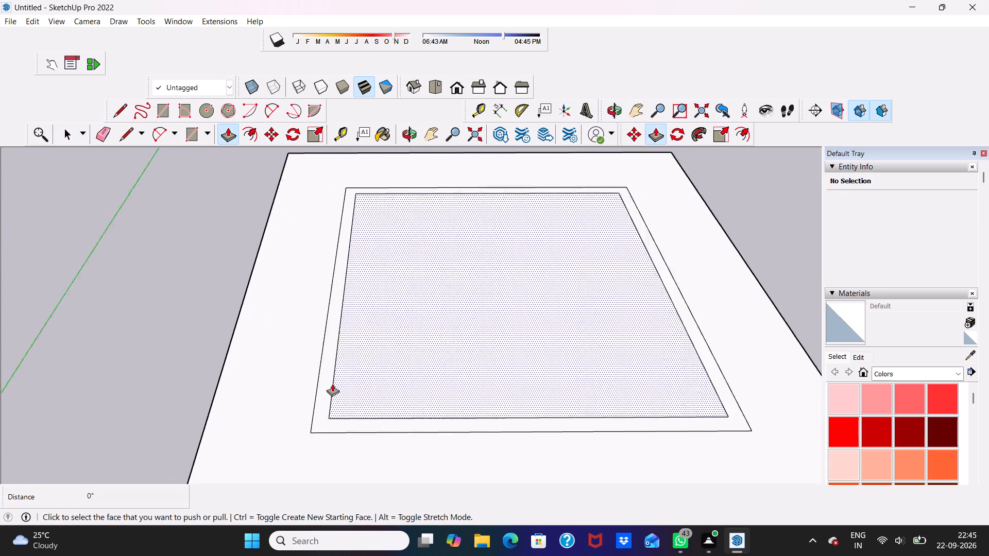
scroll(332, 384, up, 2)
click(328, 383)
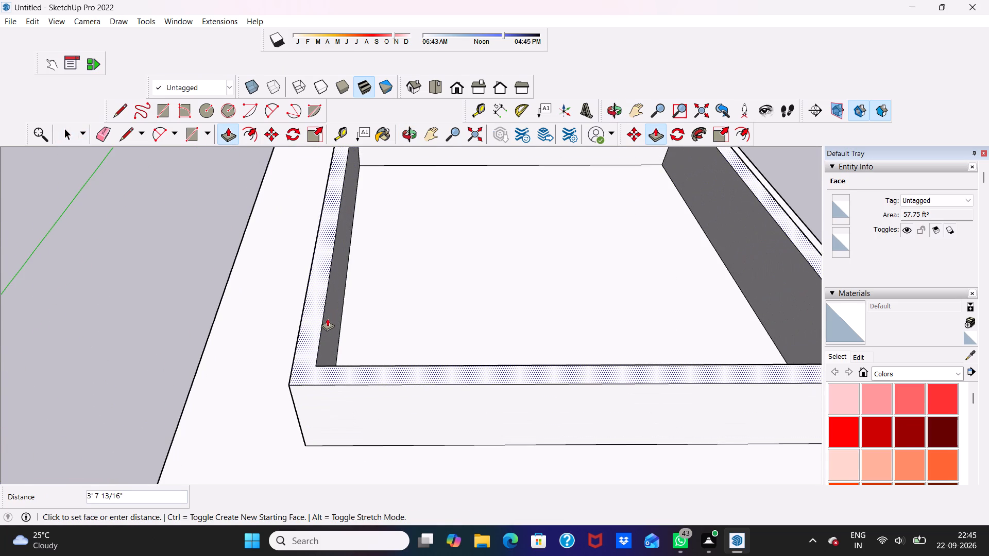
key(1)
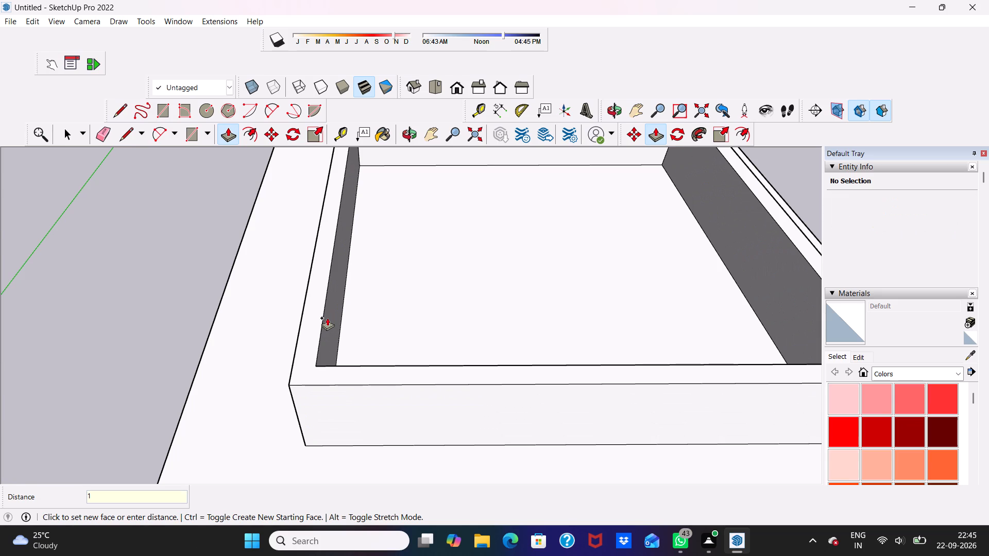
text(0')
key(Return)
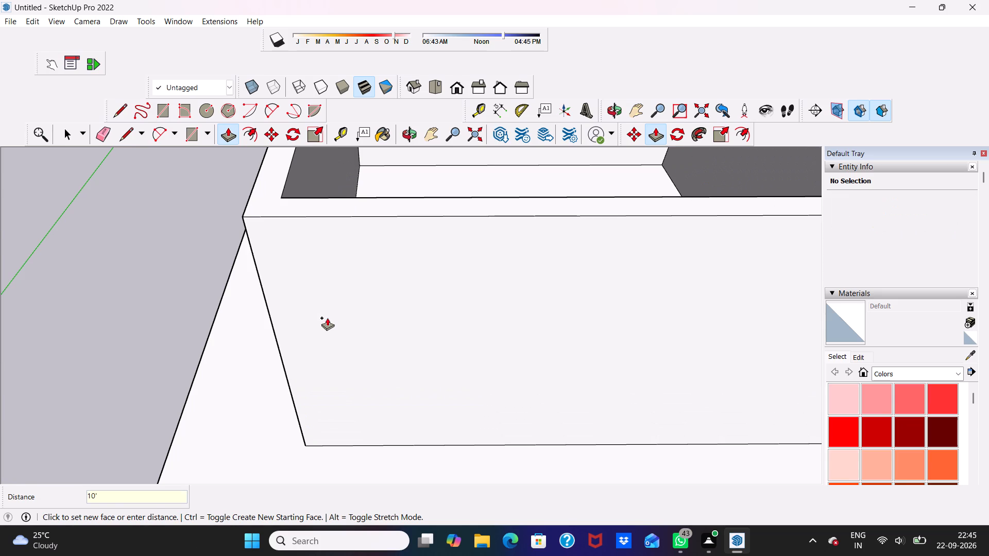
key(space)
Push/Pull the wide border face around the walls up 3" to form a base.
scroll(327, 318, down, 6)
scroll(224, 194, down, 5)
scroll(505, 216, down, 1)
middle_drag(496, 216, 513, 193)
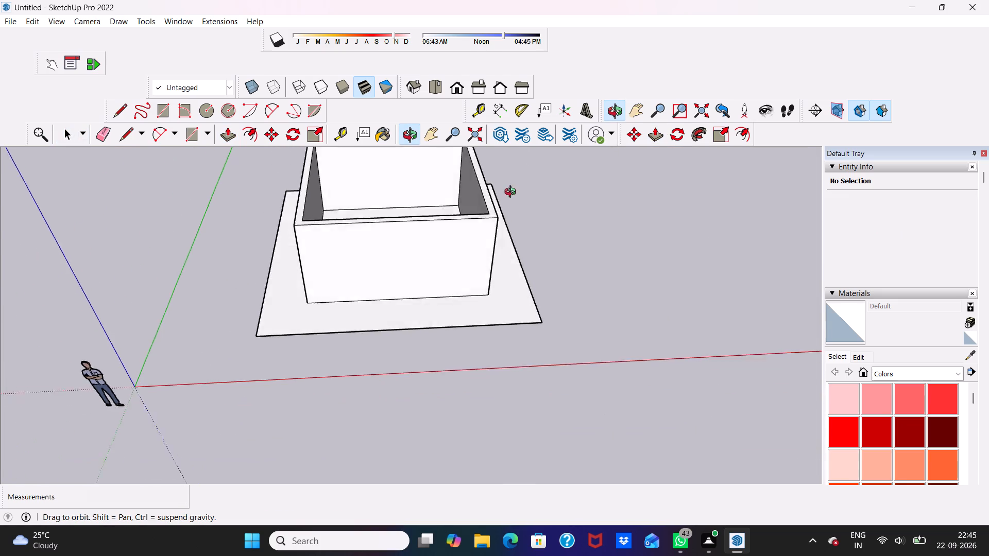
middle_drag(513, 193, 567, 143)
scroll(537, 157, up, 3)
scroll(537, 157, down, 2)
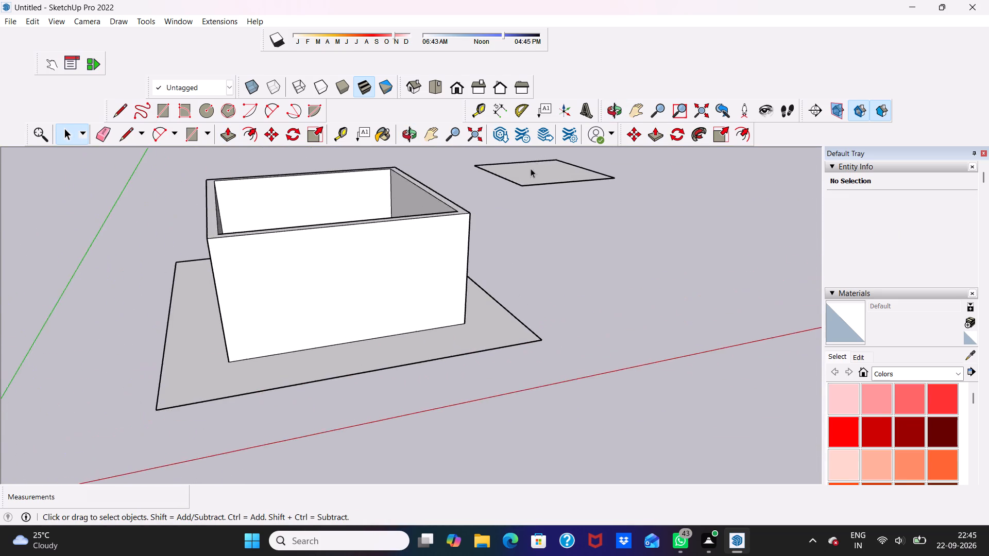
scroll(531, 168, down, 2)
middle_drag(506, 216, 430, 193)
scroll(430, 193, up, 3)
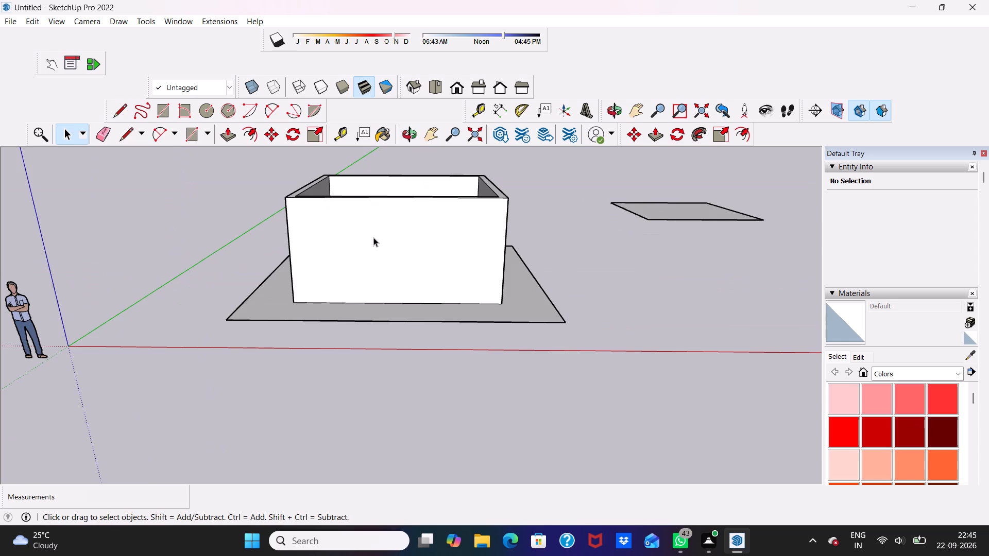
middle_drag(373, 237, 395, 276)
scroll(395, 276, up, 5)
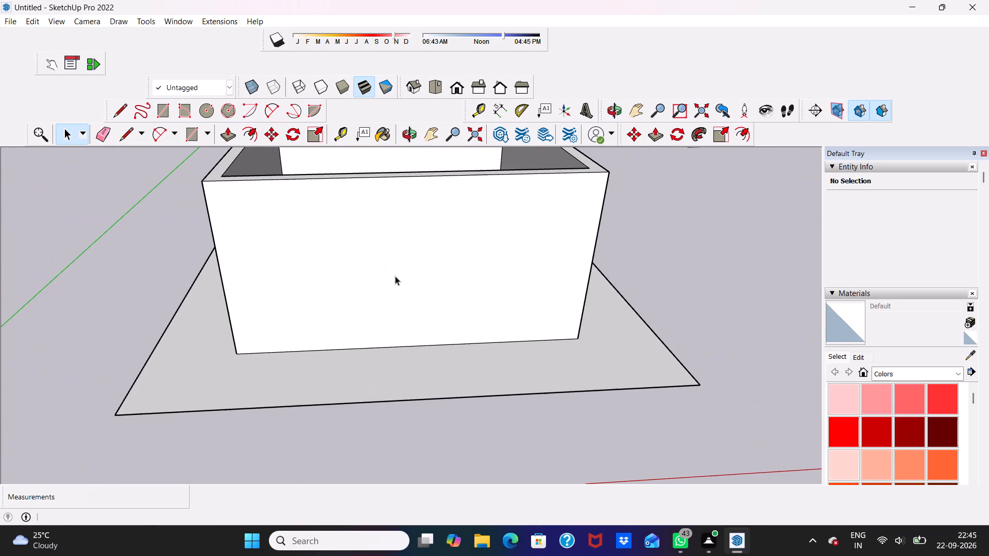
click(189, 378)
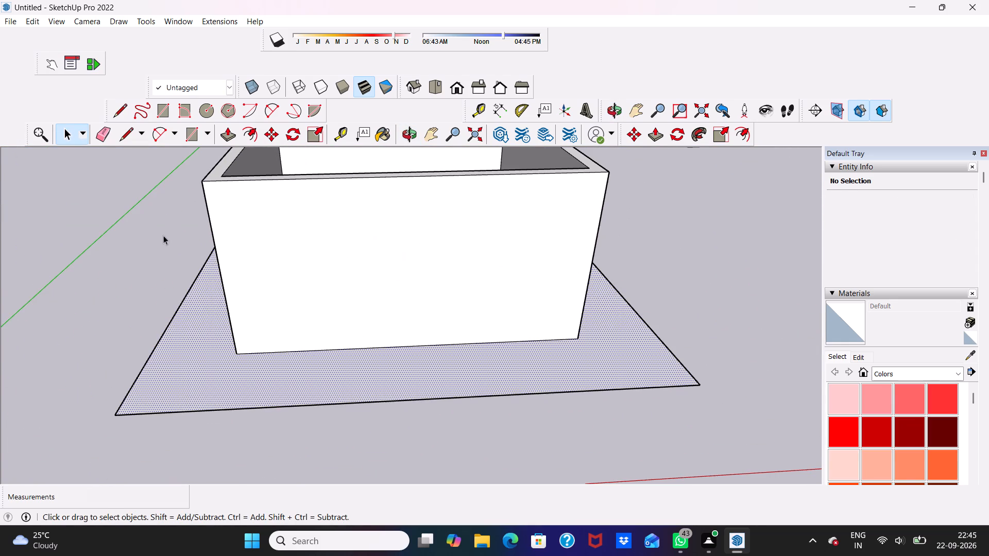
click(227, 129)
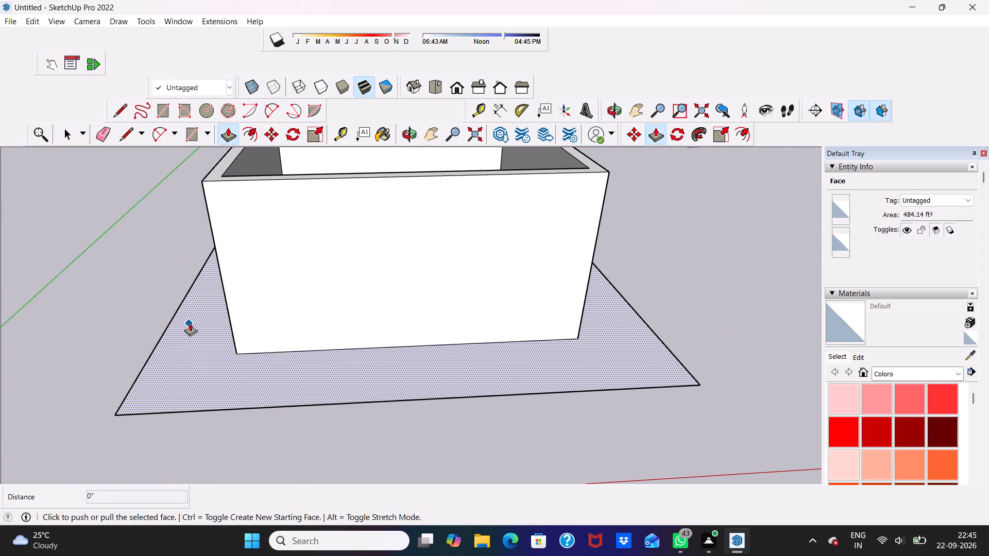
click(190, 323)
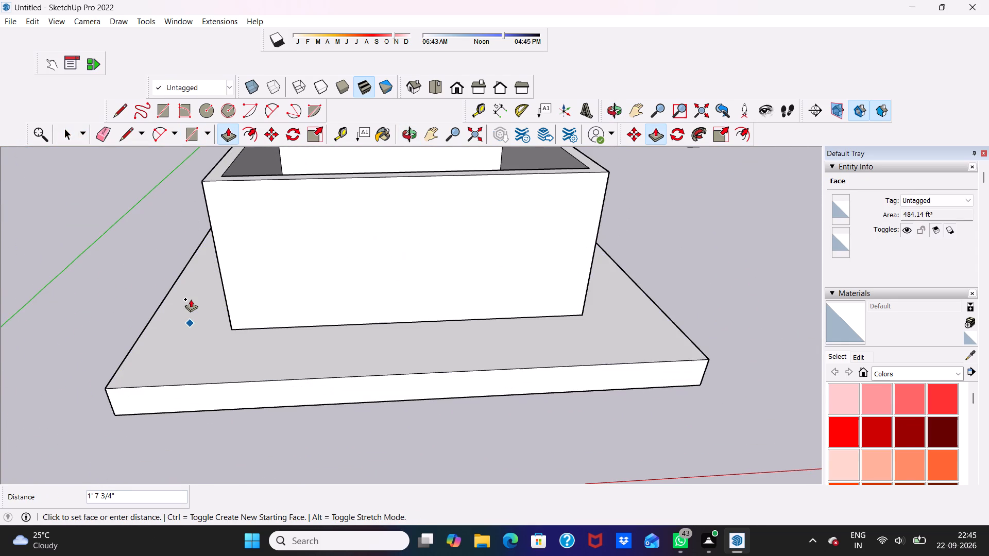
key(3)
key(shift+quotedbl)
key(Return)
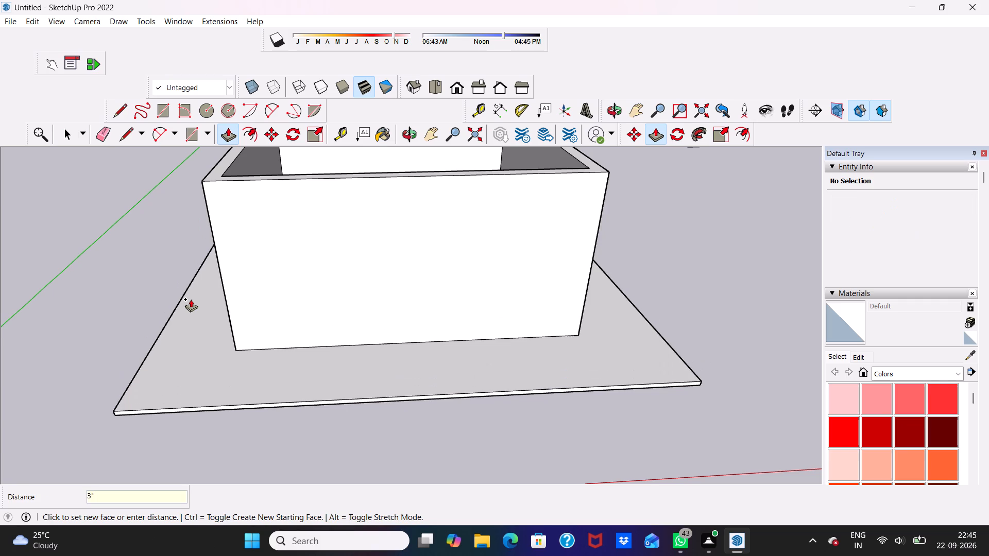
Examine the thickened base and walls from below and above, and clear the selection.
scroll(201, 316, down, 1)
middle_drag(297, 377, 247, 97)
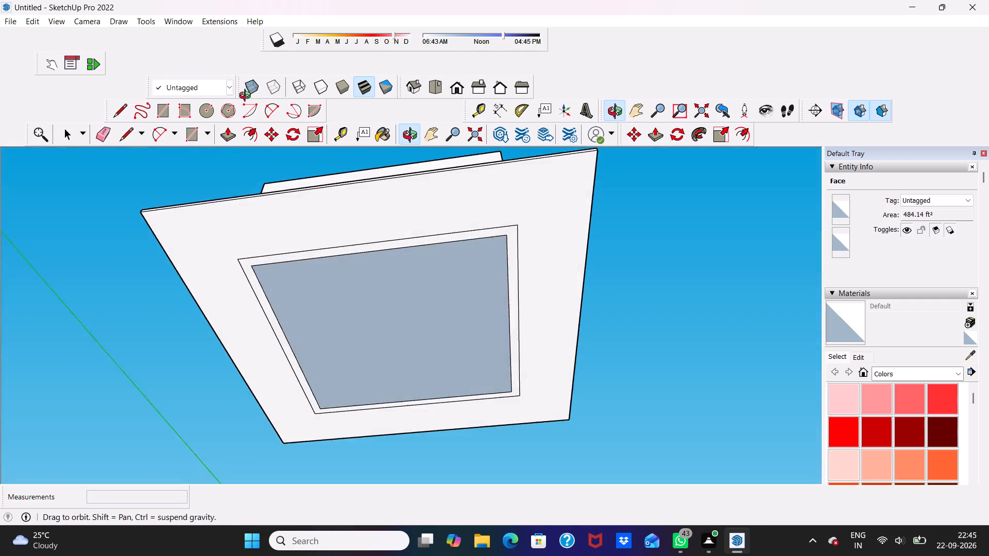
middle_drag(247, 97, 315, 351)
scroll(316, 351, up, 6)
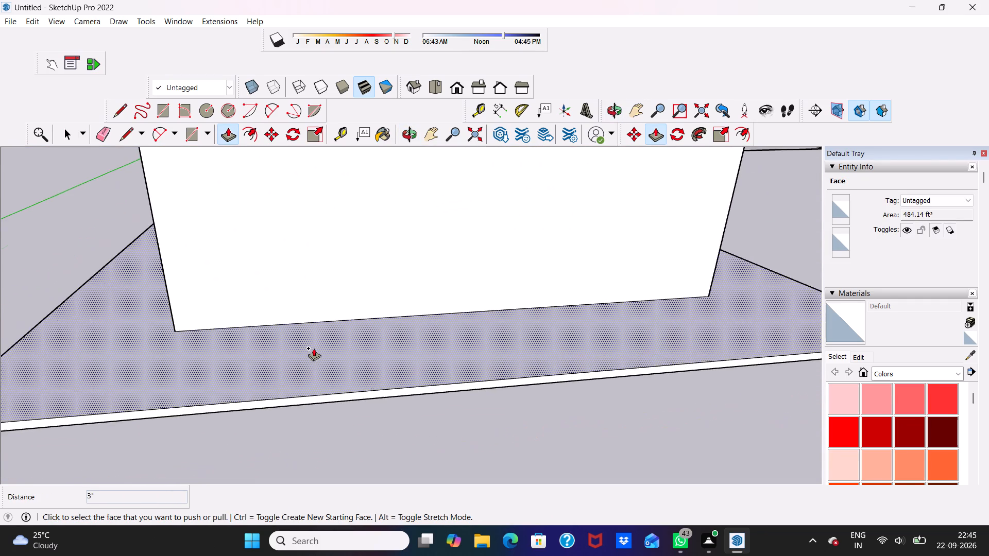
scroll(346, 374, down, 1)
key(space)
click(70, 254)
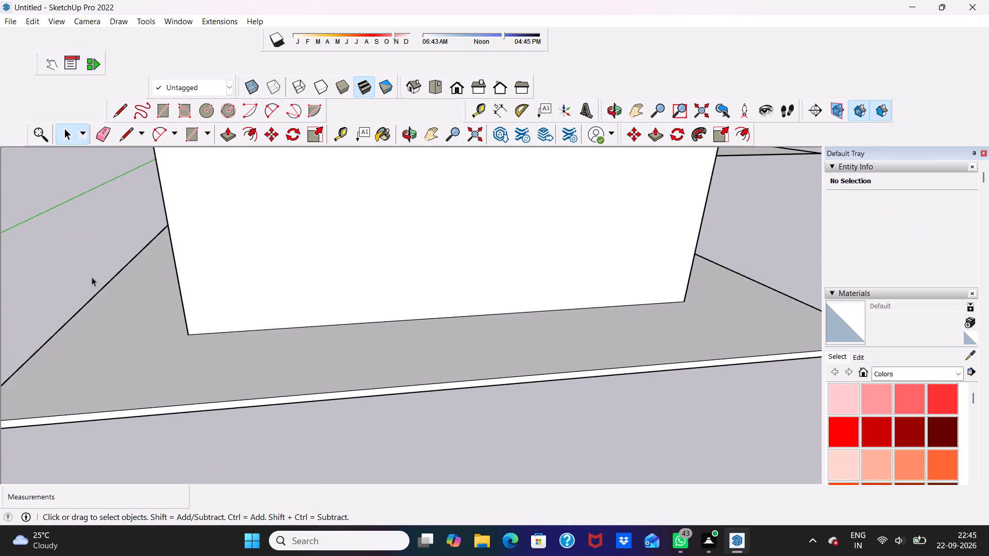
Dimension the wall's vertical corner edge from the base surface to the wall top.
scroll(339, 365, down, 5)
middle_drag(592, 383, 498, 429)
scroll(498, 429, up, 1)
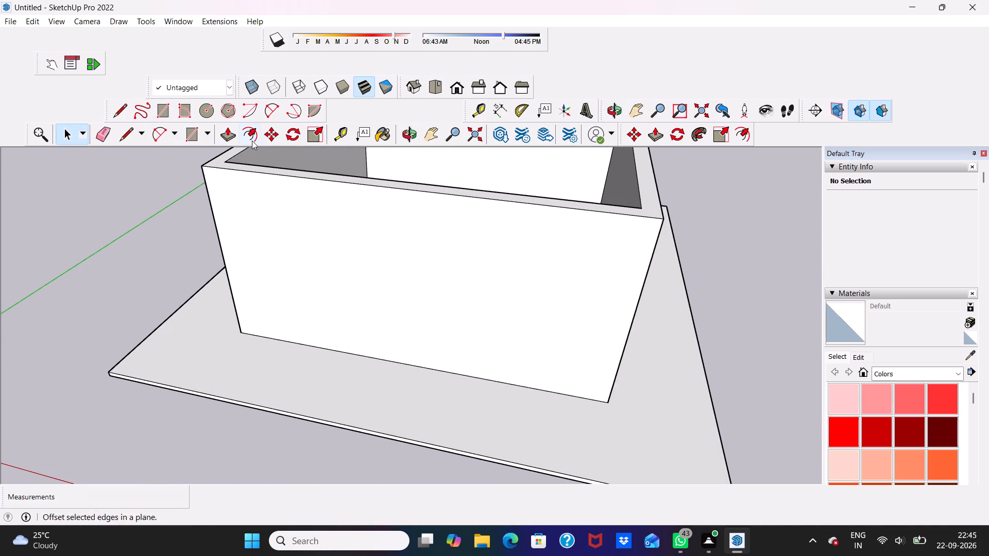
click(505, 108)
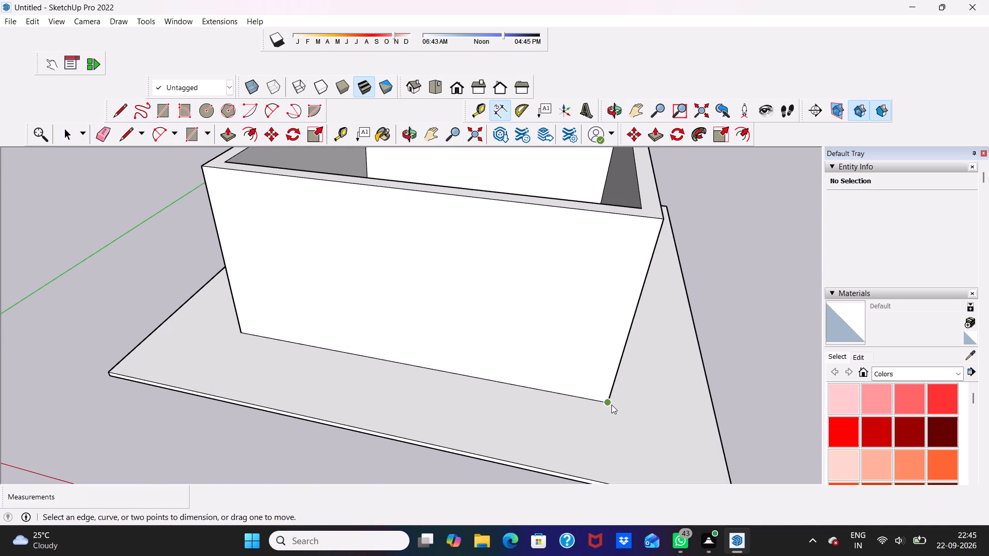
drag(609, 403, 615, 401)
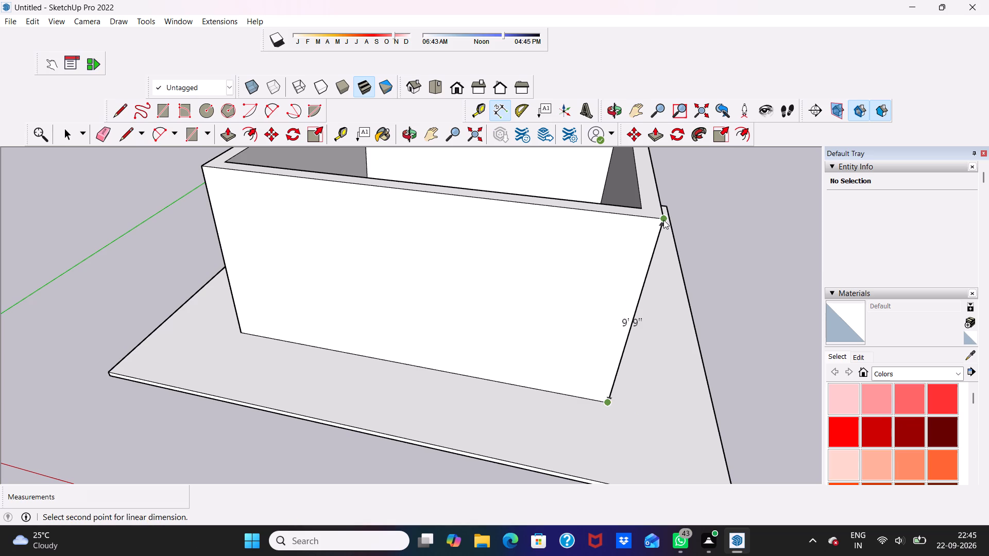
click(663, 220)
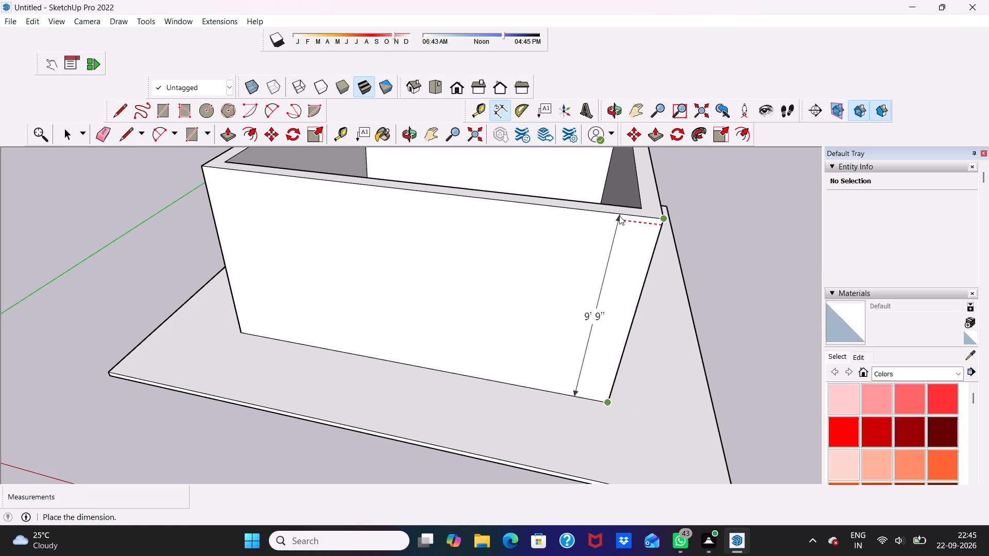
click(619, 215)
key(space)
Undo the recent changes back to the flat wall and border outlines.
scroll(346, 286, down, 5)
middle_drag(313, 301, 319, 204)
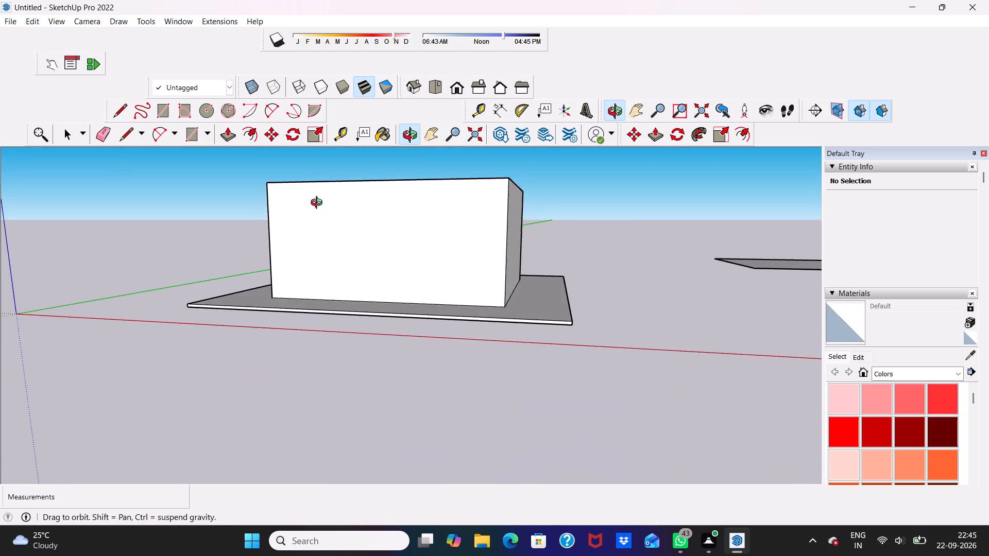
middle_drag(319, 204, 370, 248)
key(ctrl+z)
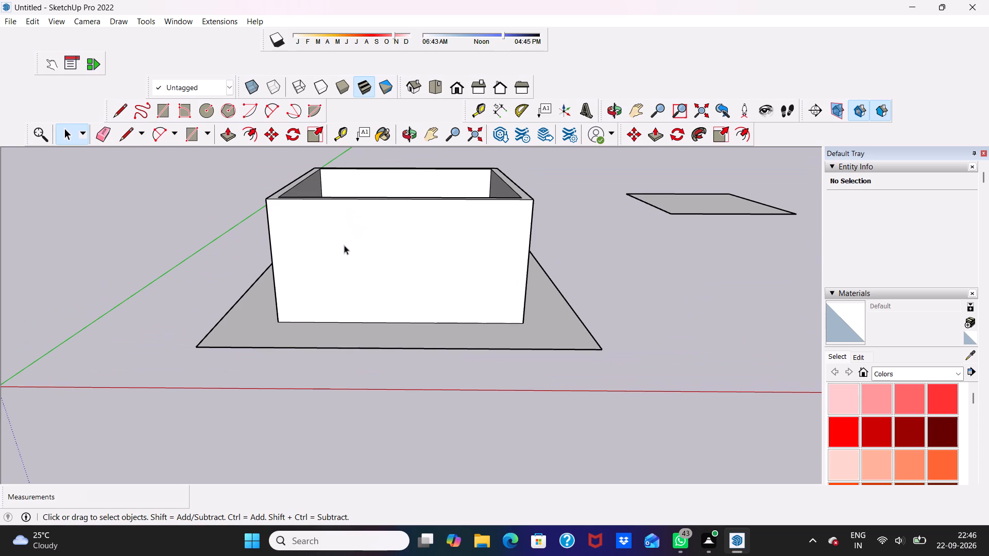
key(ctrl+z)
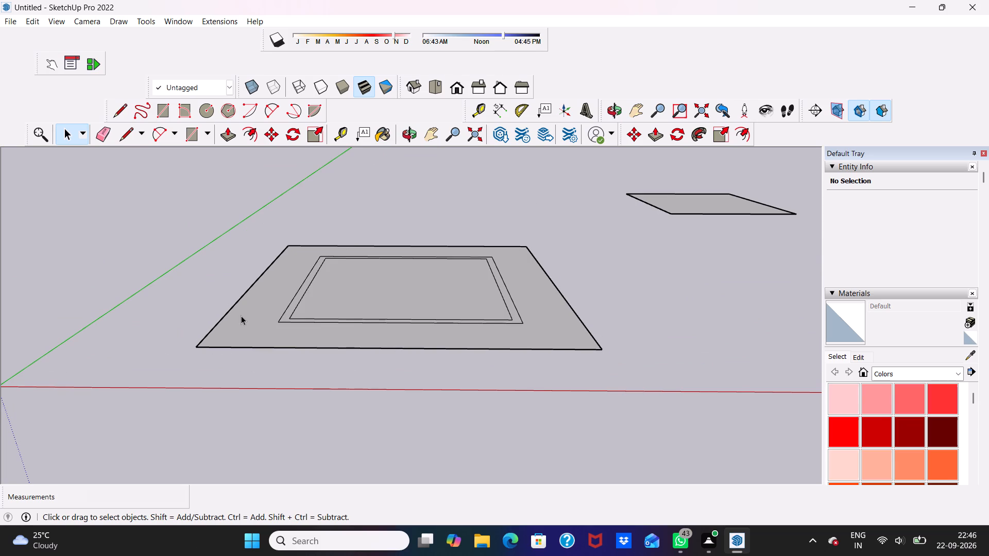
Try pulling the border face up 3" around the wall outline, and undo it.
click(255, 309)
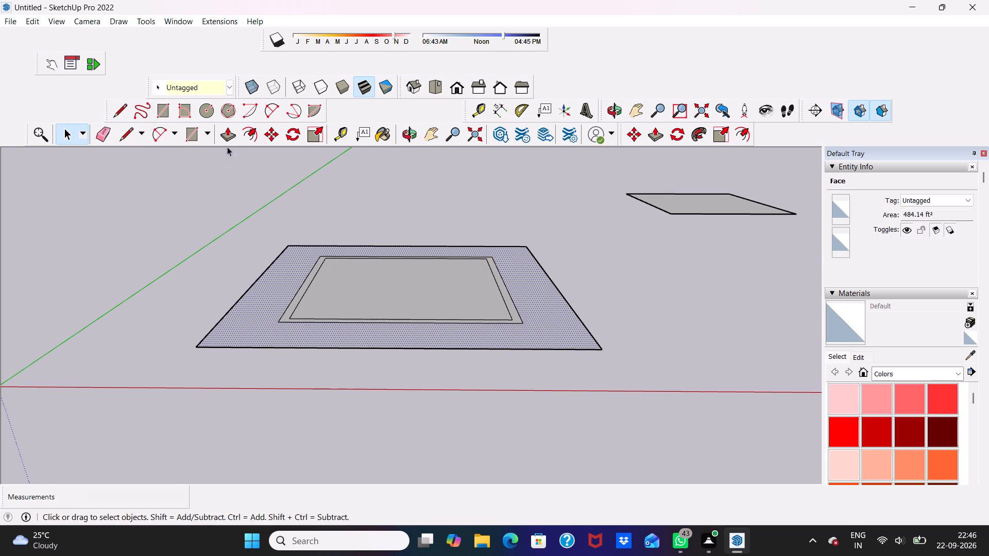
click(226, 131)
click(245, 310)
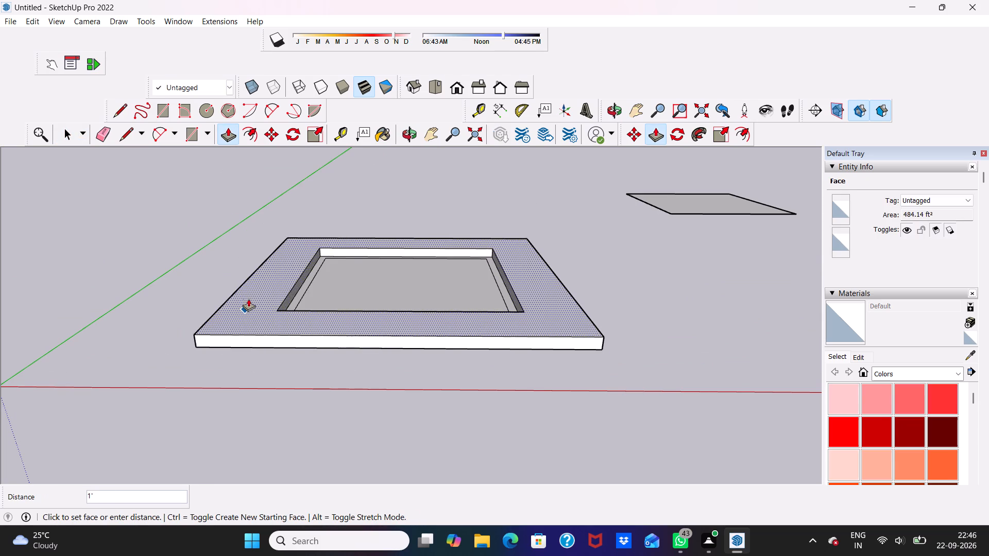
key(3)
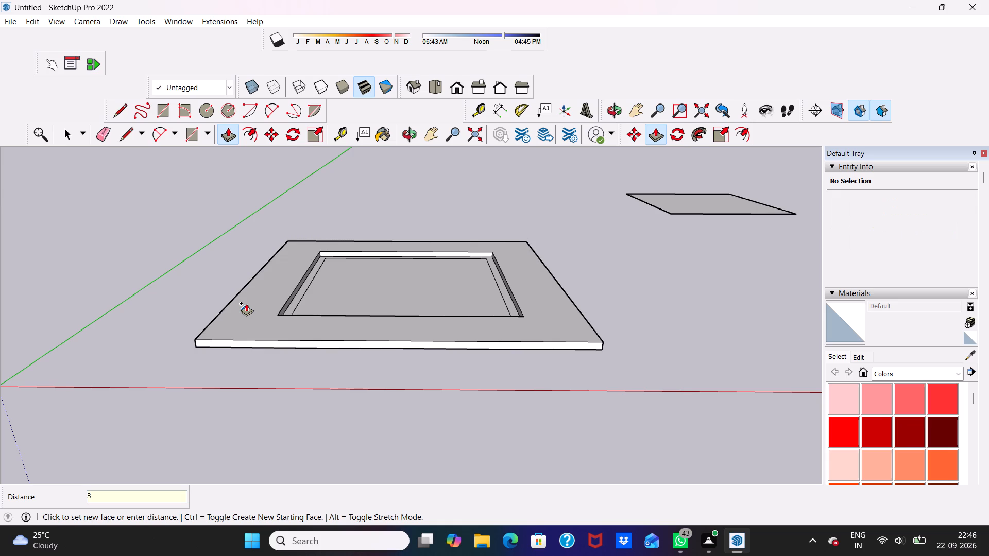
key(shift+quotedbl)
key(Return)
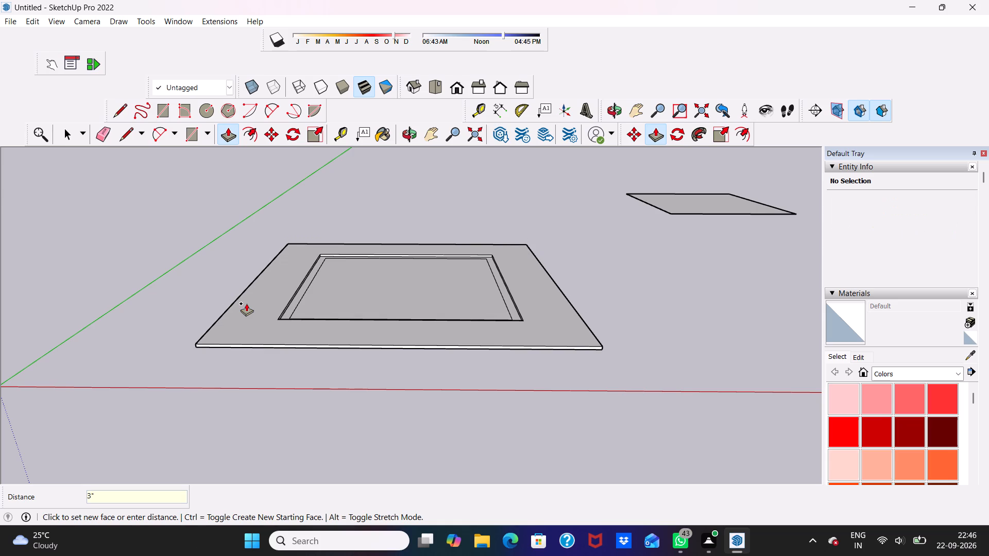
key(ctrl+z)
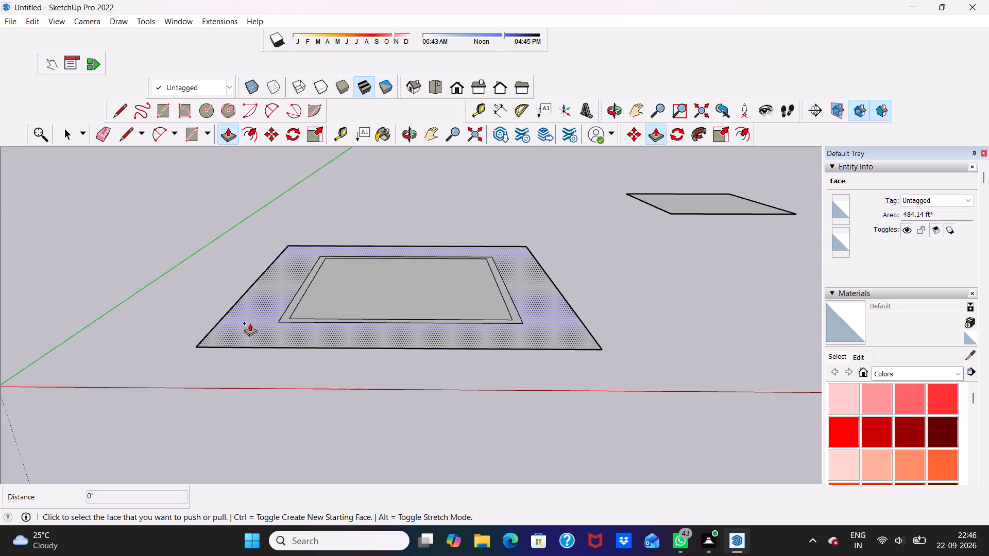
Push/Pull the flat border face around the wall outline up 3".
click(252, 326)
text(3")
key(Return)
Push/Pull the 9" wall outline inside the raised border up 10' to form the room walls.
scroll(257, 228, up, 5)
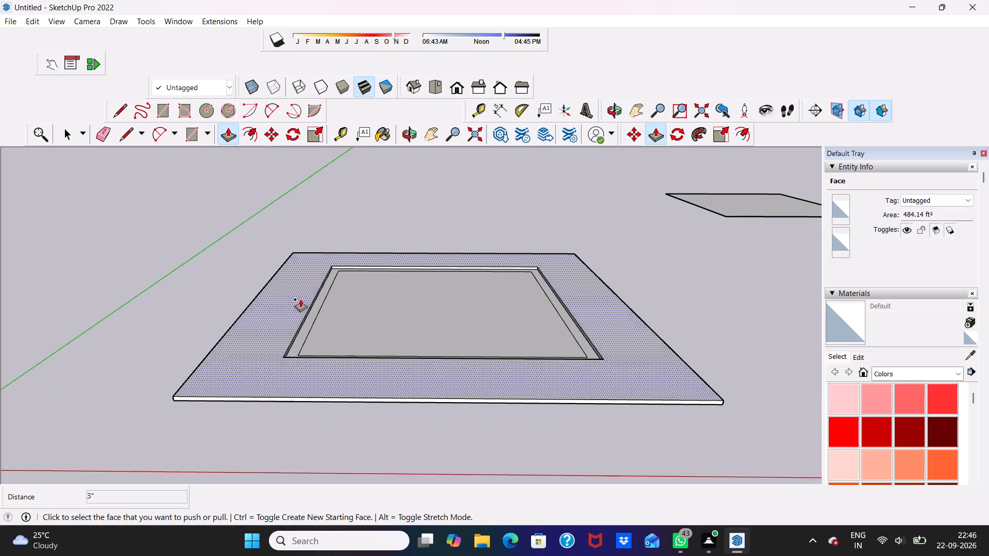
scroll(359, 330, up, 4)
middle_drag(356, 323, 297, 484)
scroll(244, 453, up, 1)
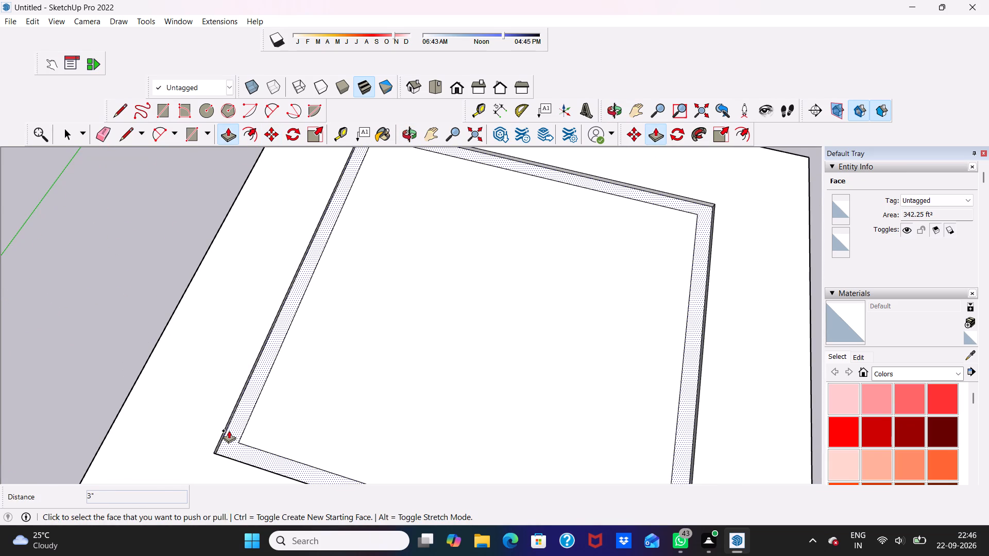
click(229, 430)
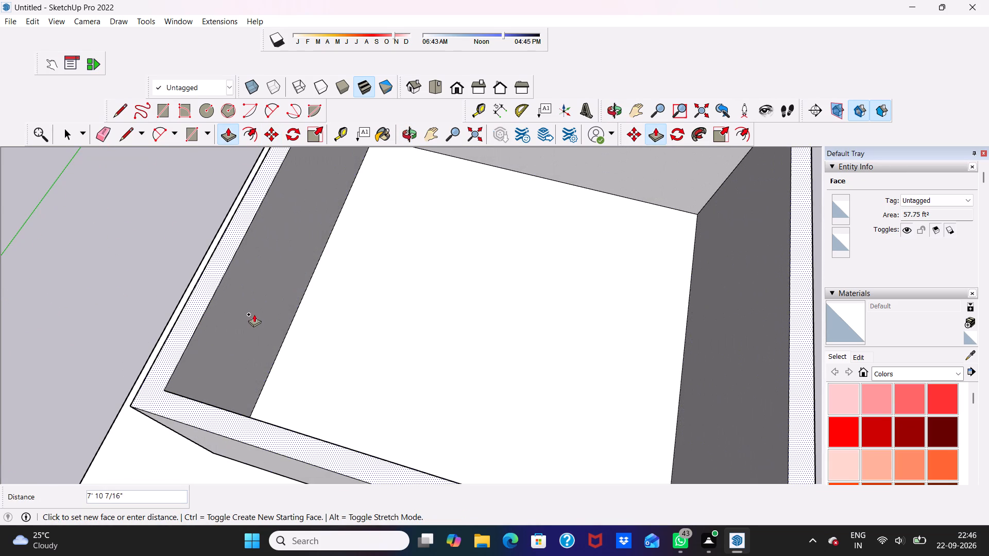
text(10)
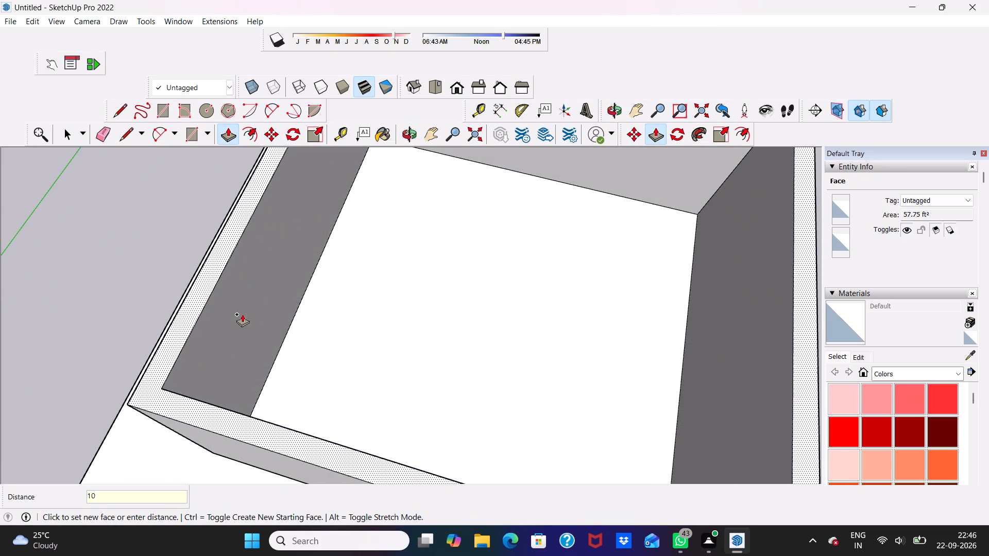
key(apostrophe)
key(Return)
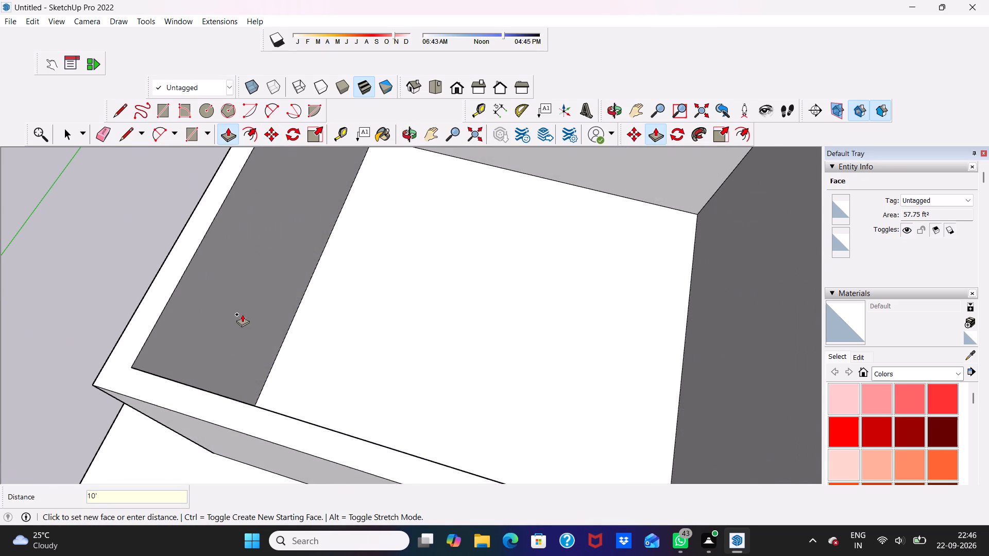
scroll(242, 314, down, 5)
key(space)
scroll(303, 306, down, 4)
middle_drag(317, 312, 354, 204)
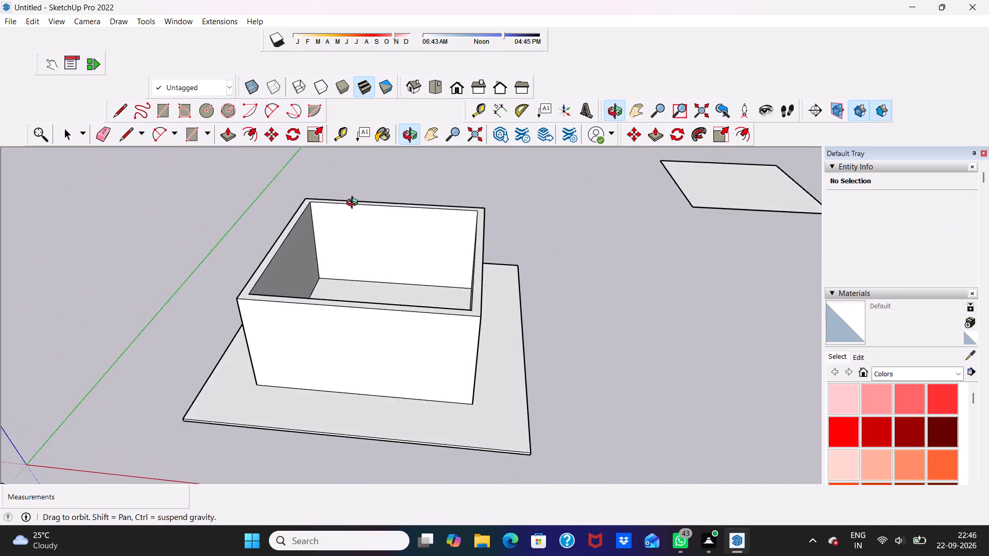
middle_drag(354, 204, 350, 165)
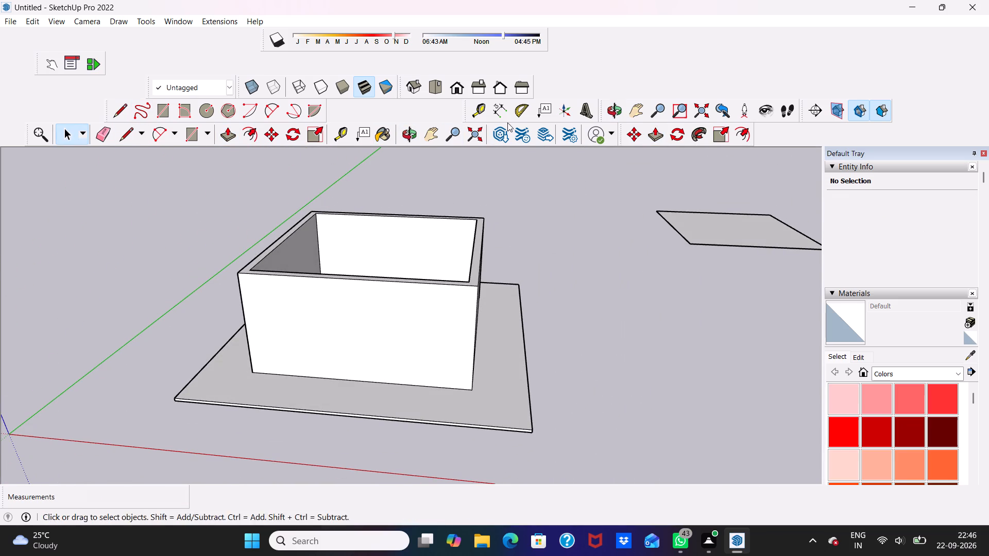
Check the front wall's height at its right-hand corner with the Dimension tool, without placing a dimension.
click(503, 110)
scroll(511, 379, up, 4)
scroll(452, 424, up, 4)
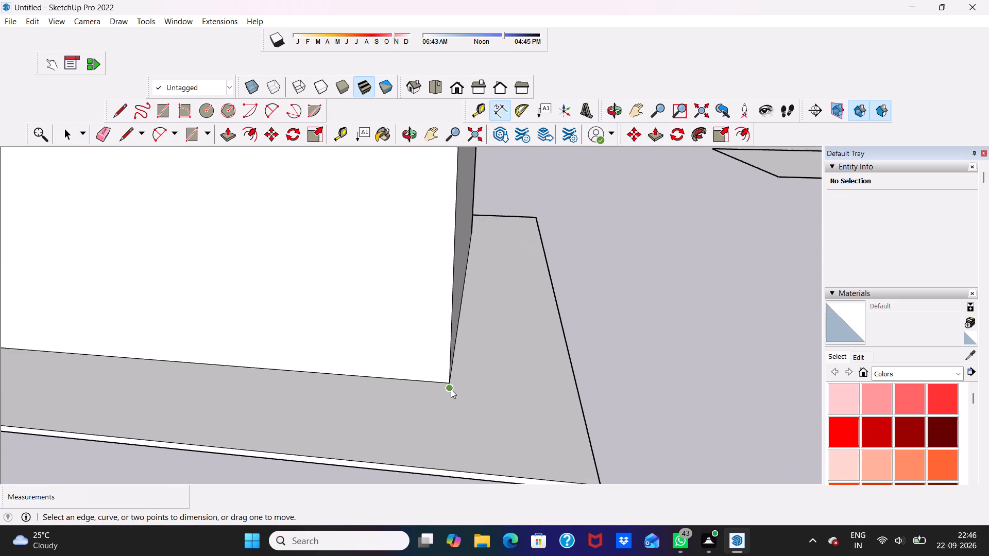
click(450, 385)
scroll(461, 401, down, 4)
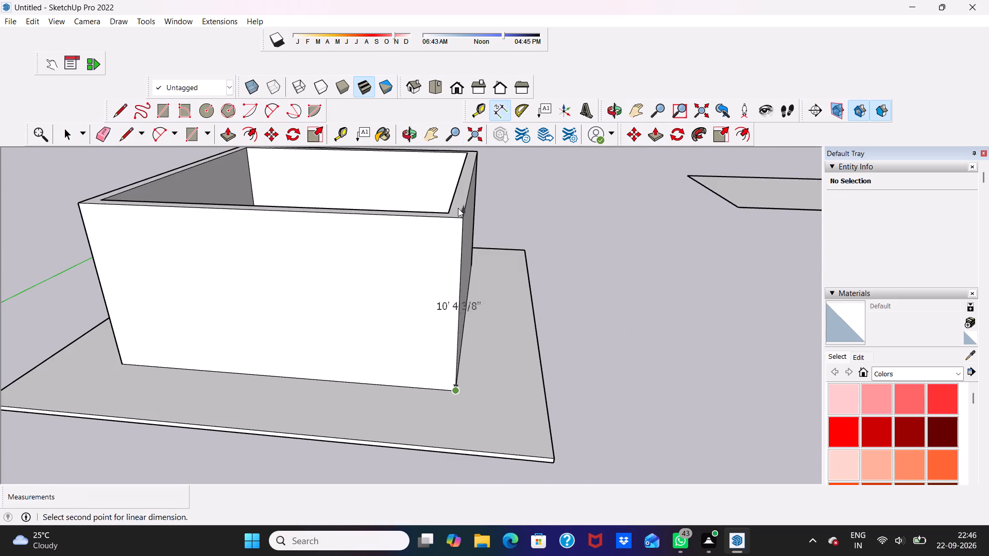
scroll(462, 219, up, 3)
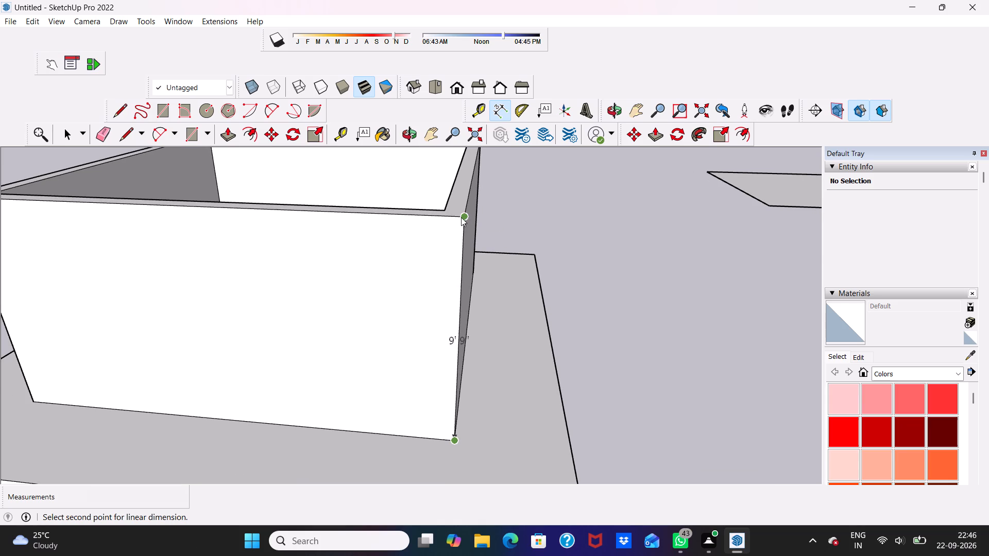
key(space)
Draw a 3' by 7' door rectangle on the front wall, standing on its bottom edge toward the right end.
scroll(438, 229, down, 6)
middle_drag(421, 274, 434, 257)
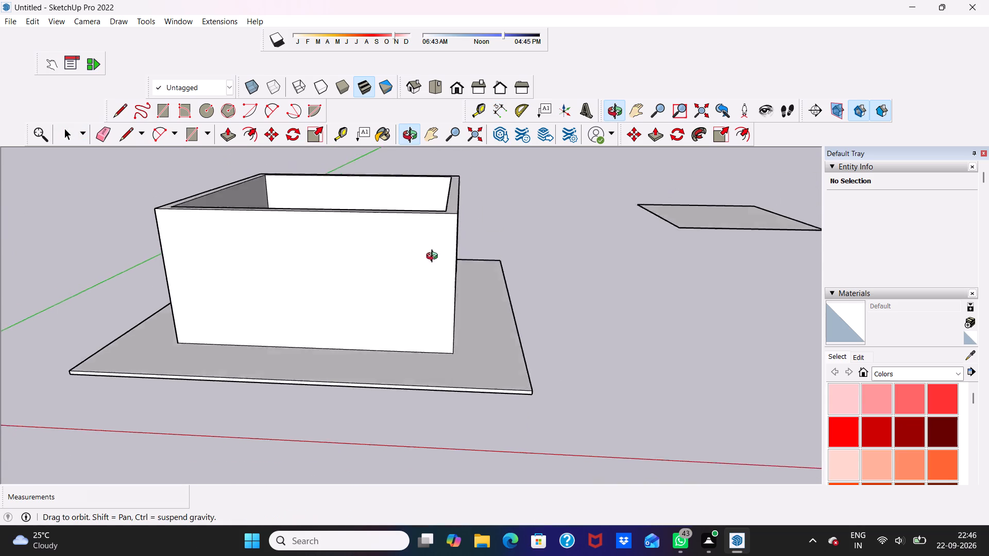
middle_drag(434, 257, 479, 251)
scroll(448, 264, up, 4)
scroll(362, 283, down, 2)
middle_drag(362, 283, 359, 250)
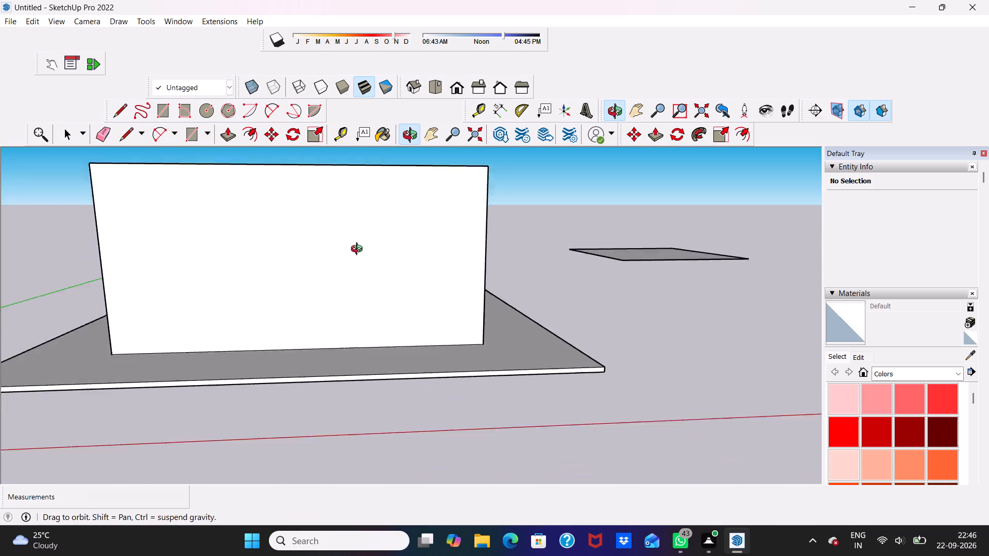
middle_drag(359, 250, 343, 316)
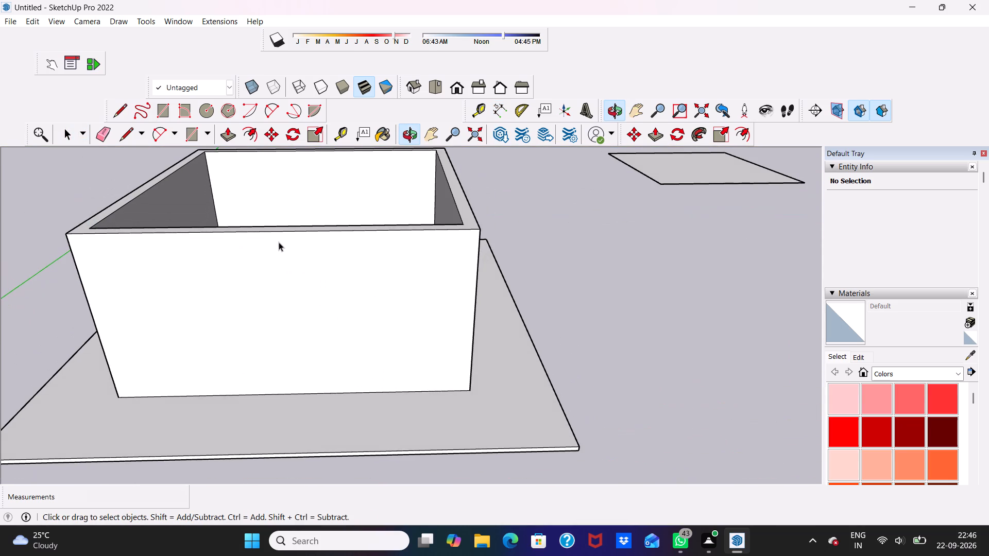
scroll(138, 166, down, 2)
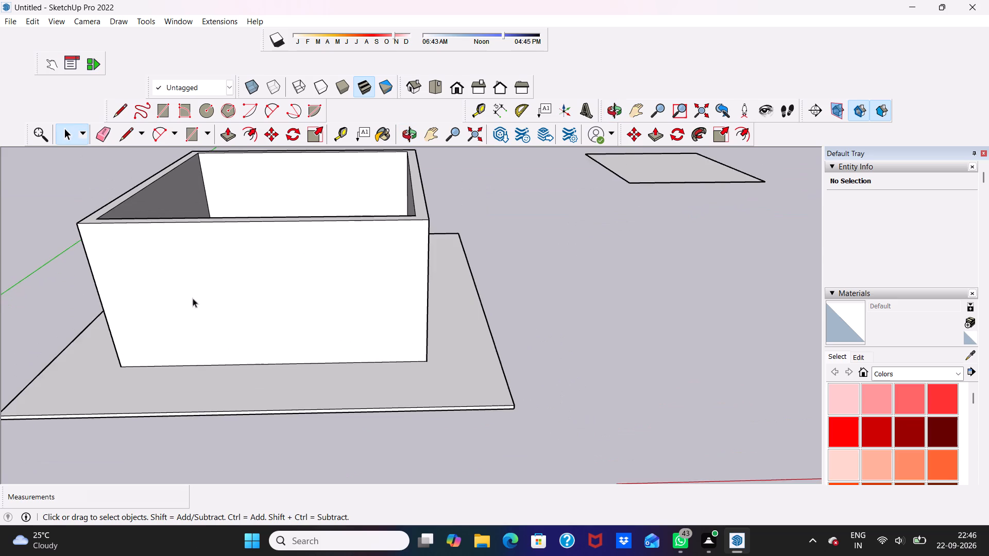
middle_drag(213, 337, 211, 284)
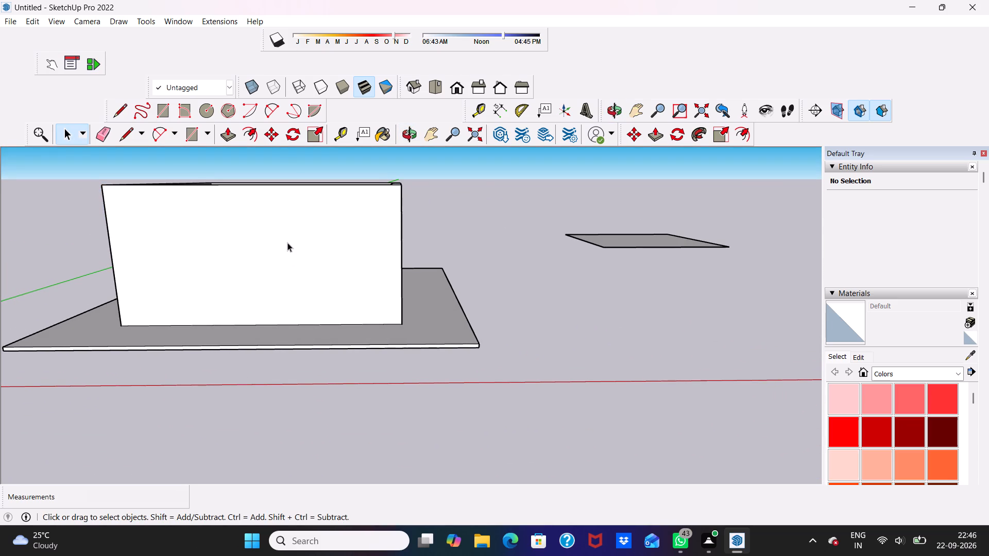
scroll(287, 242, up, 1)
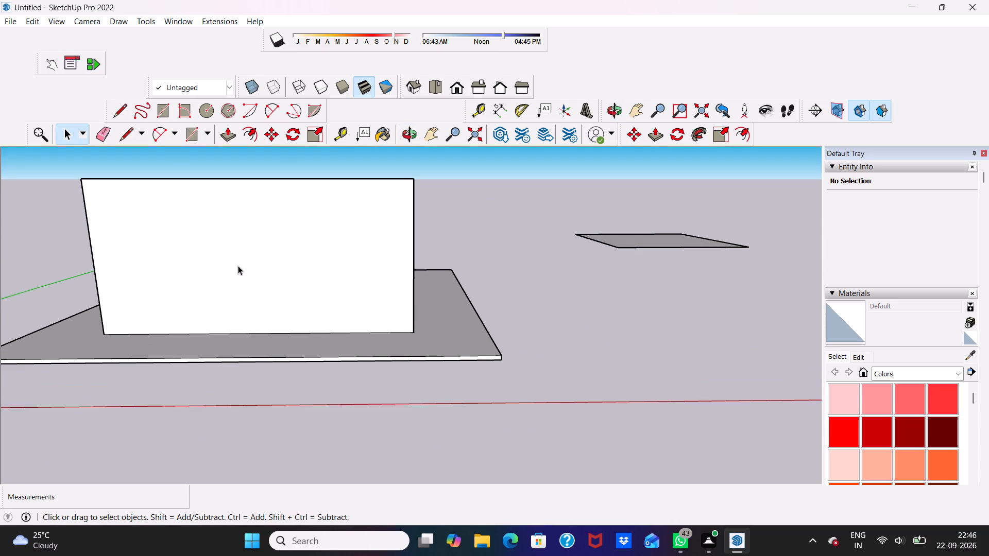
click(162, 114)
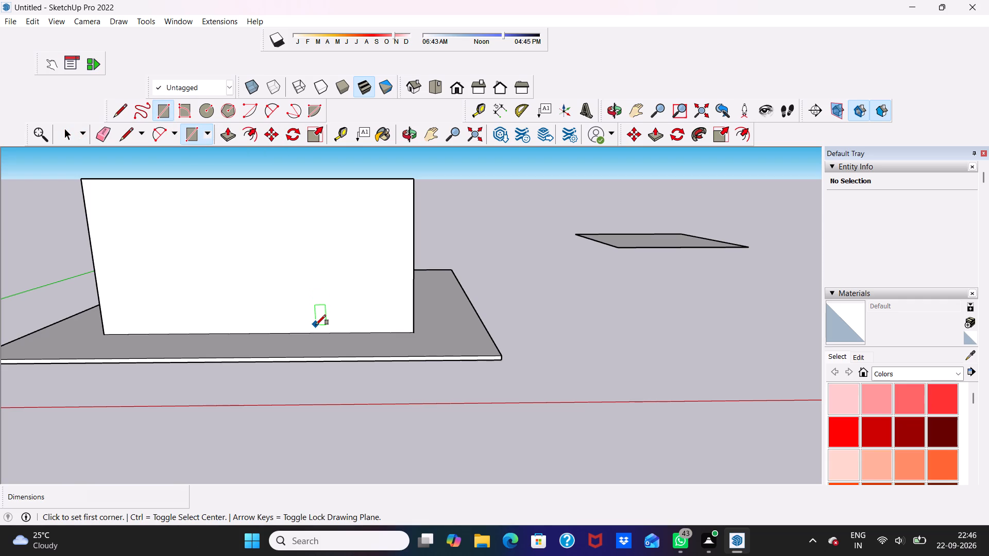
click(316, 331)
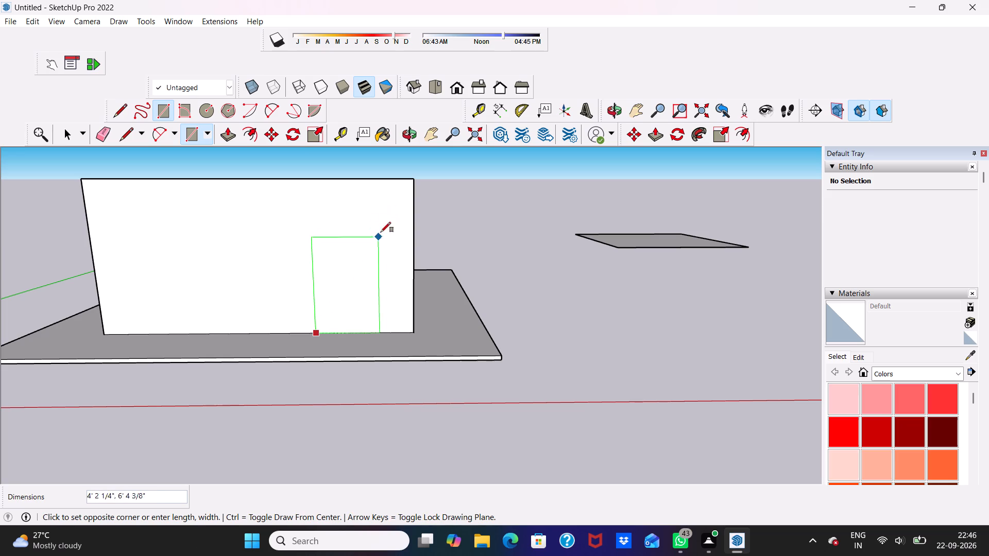
text(3',7')
key(Return)
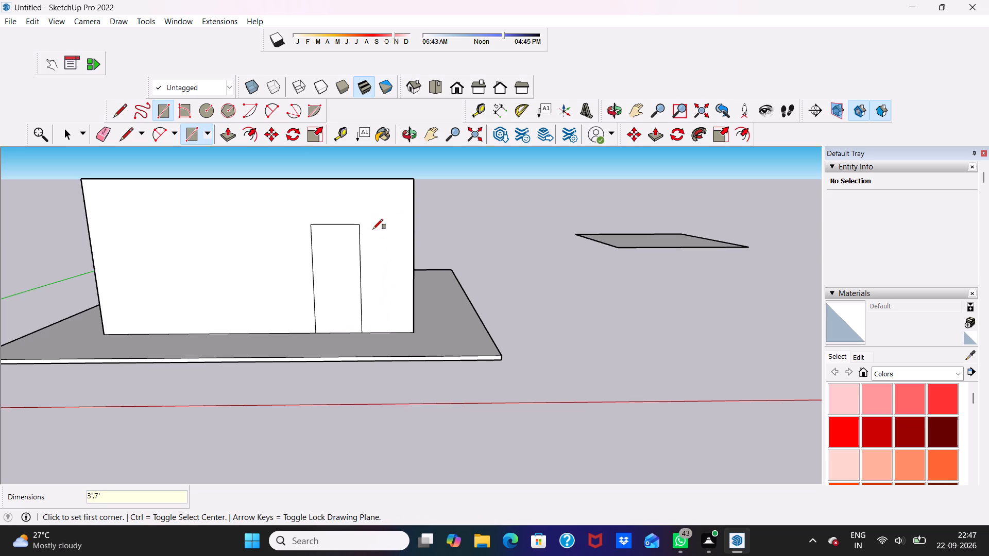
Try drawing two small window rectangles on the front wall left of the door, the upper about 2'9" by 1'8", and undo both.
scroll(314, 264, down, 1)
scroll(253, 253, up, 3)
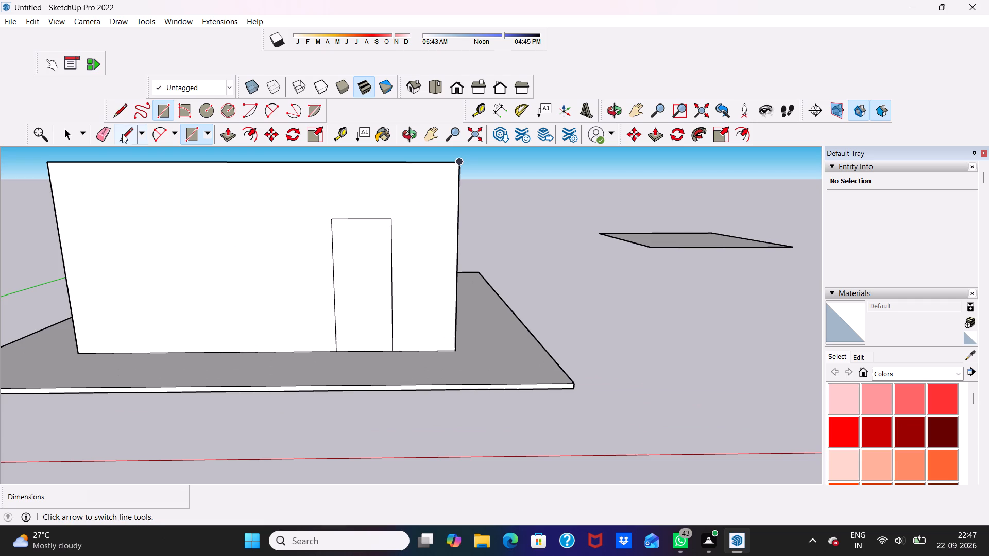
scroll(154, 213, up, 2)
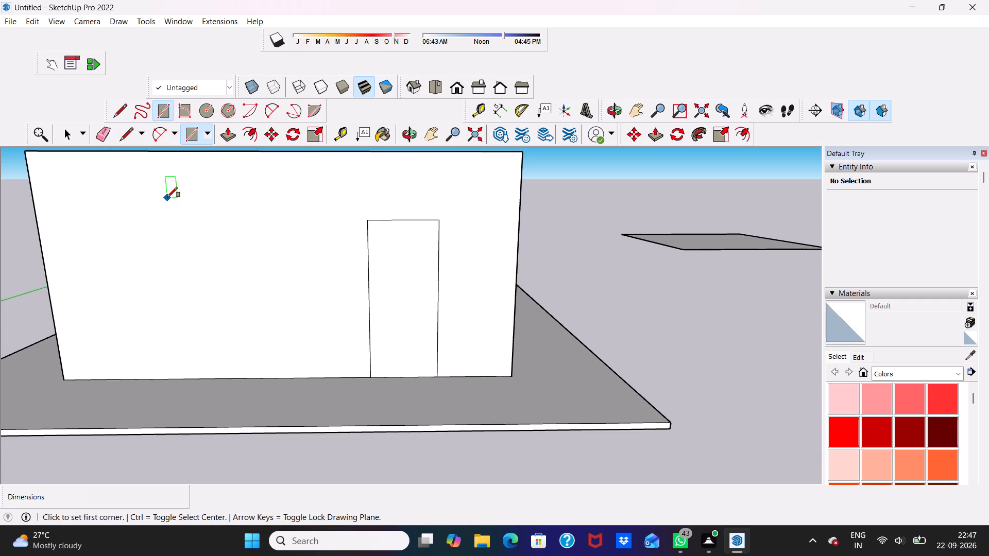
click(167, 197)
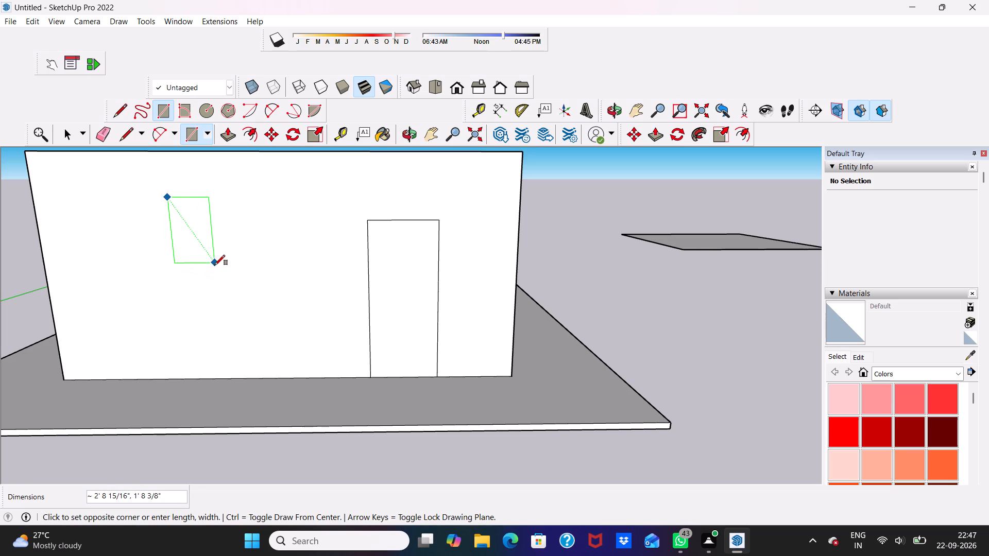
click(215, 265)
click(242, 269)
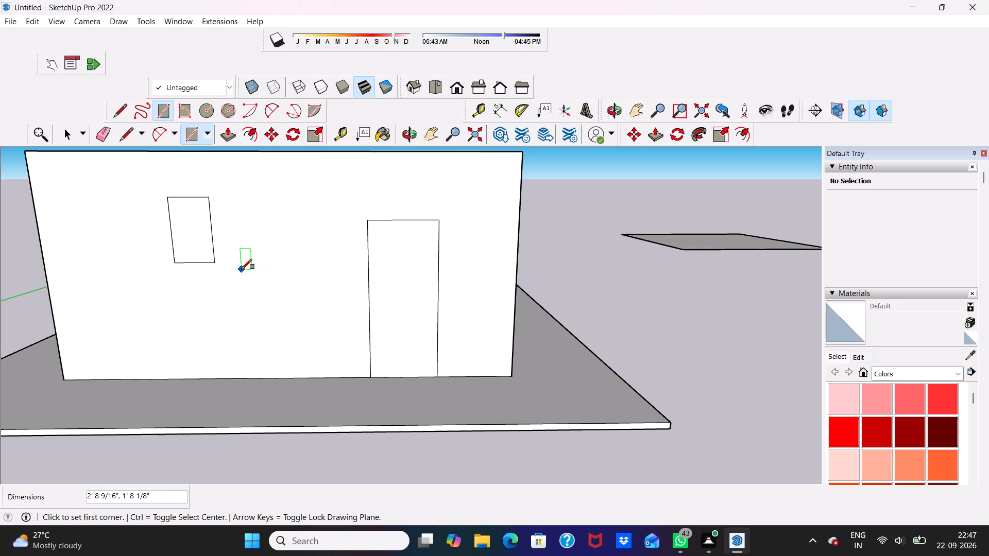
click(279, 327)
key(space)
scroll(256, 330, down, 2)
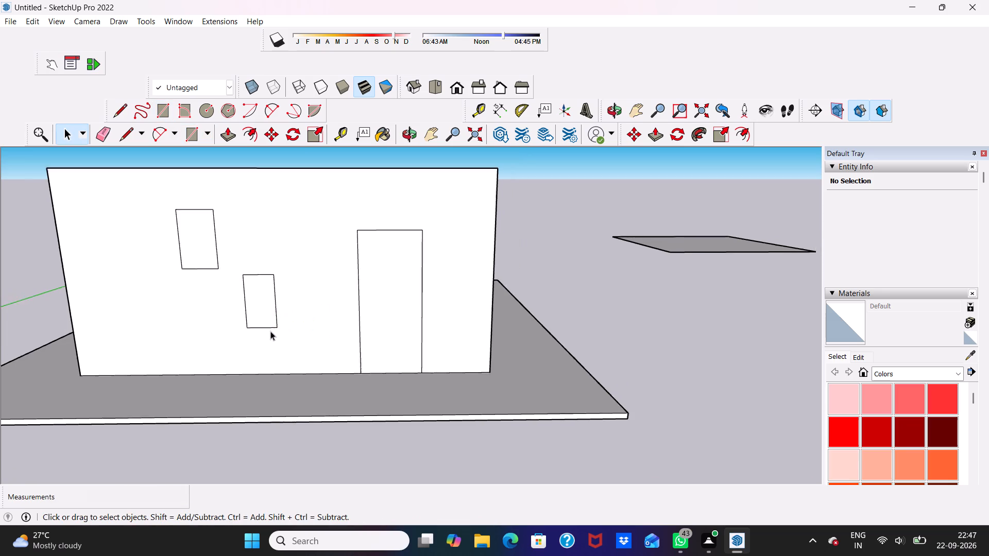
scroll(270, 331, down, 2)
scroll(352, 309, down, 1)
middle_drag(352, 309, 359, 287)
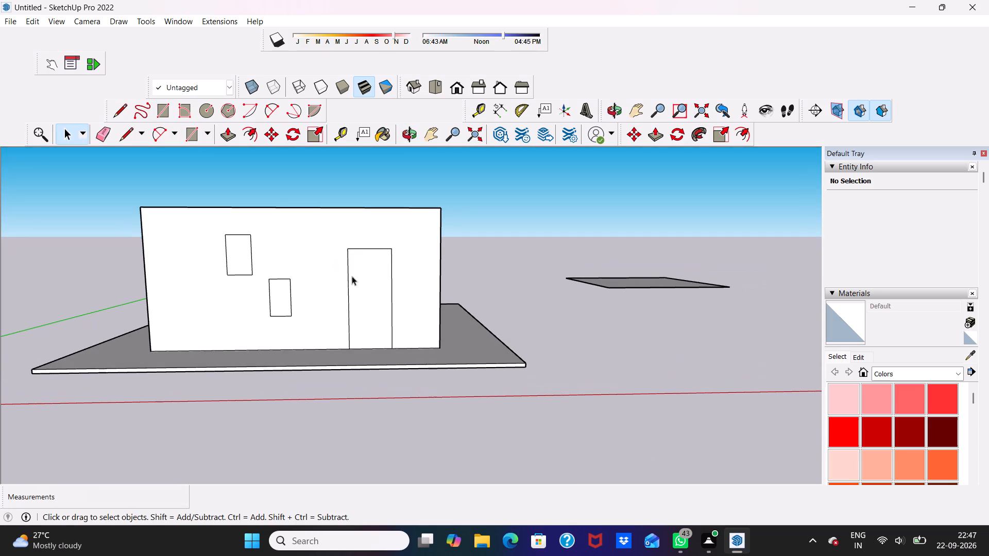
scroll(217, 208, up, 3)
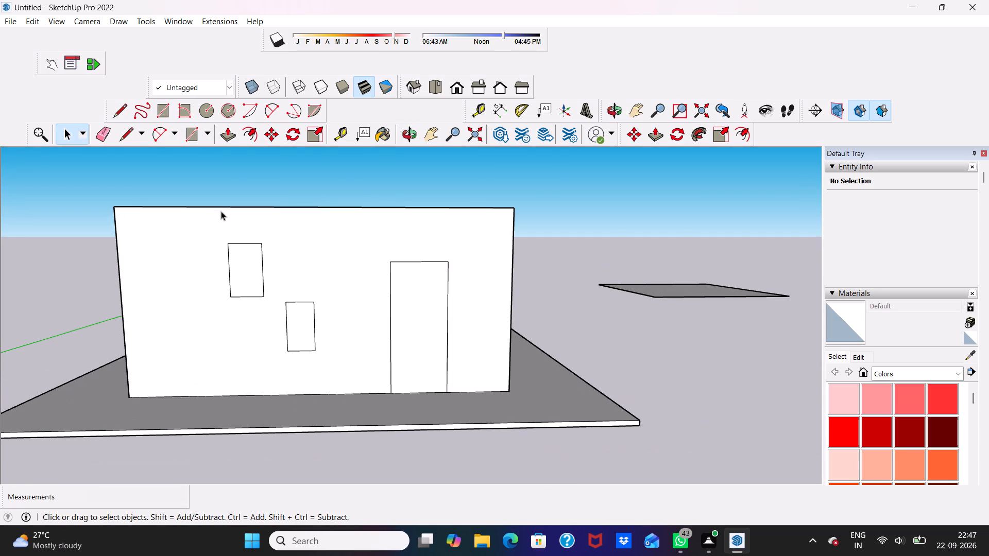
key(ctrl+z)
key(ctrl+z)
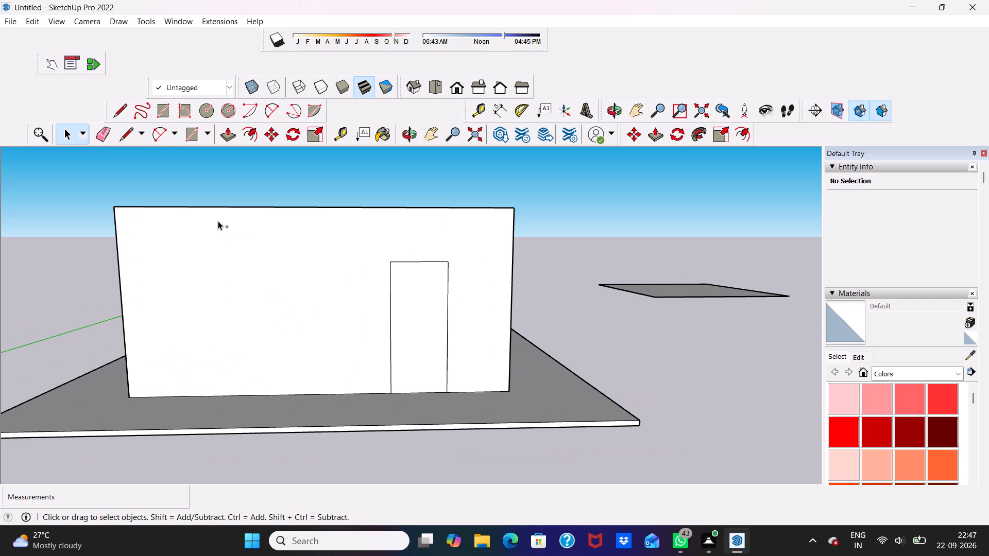
Place a vertical guide on the front wall 3' 8" in from its left edge with the Tape Measure.
click(165, 105)
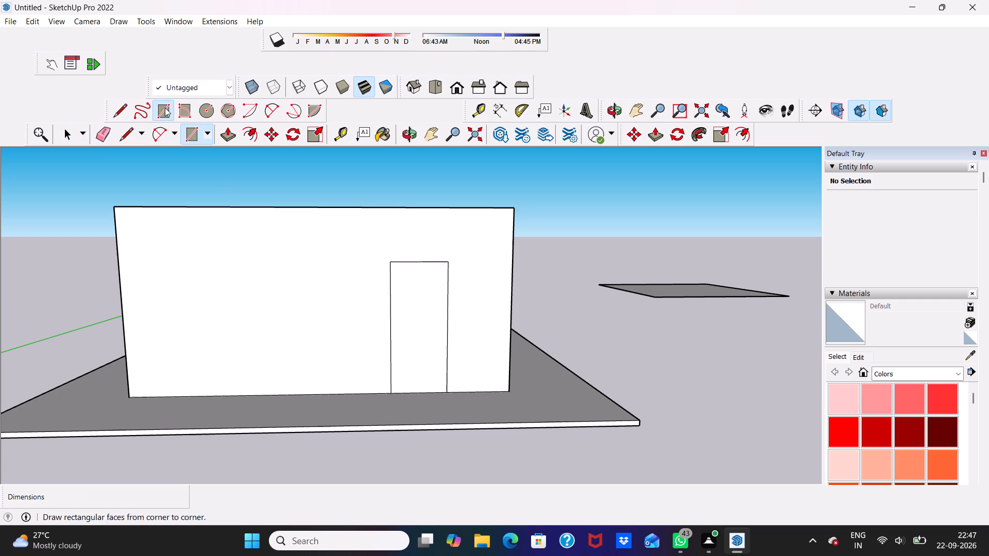
key(space)
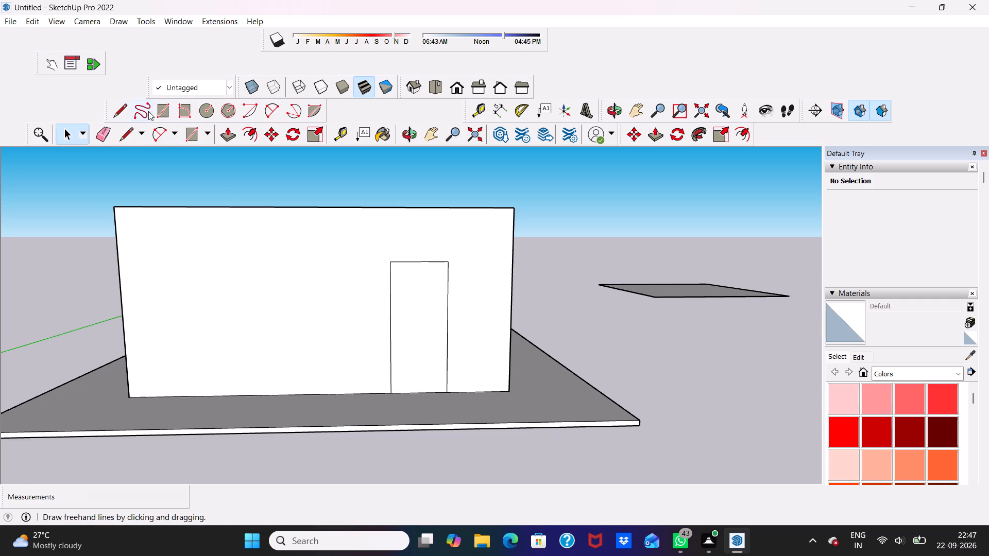
click(342, 132)
click(121, 283)
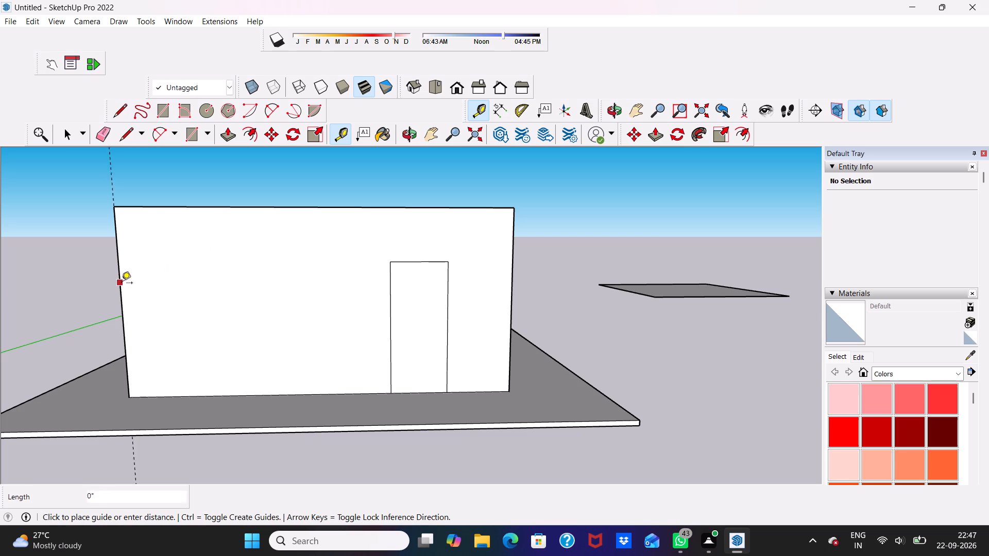
click(194, 284)
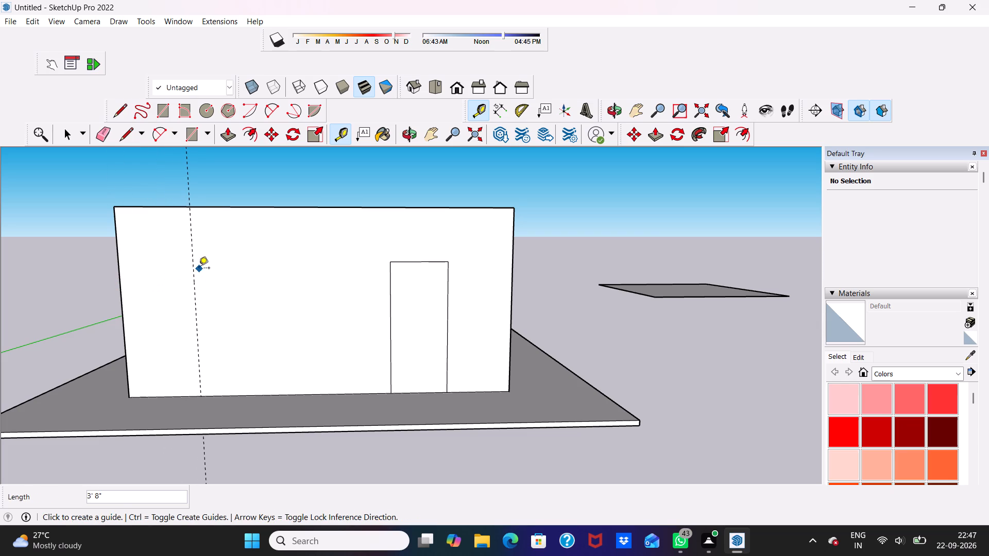
key(space)
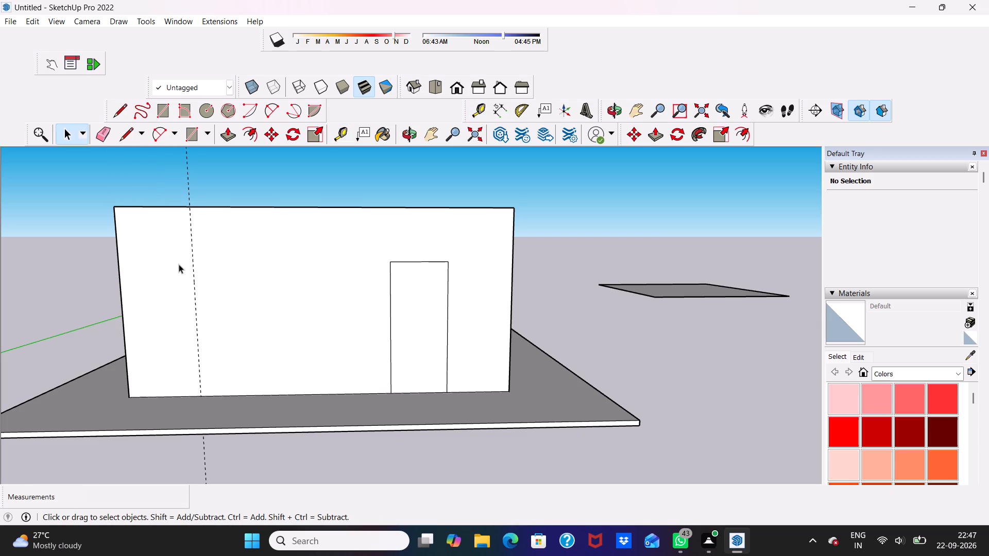
Draw a vertical line along the guide from the front wall's top edge to its bottom edge.
scroll(179, 264, up, 3)
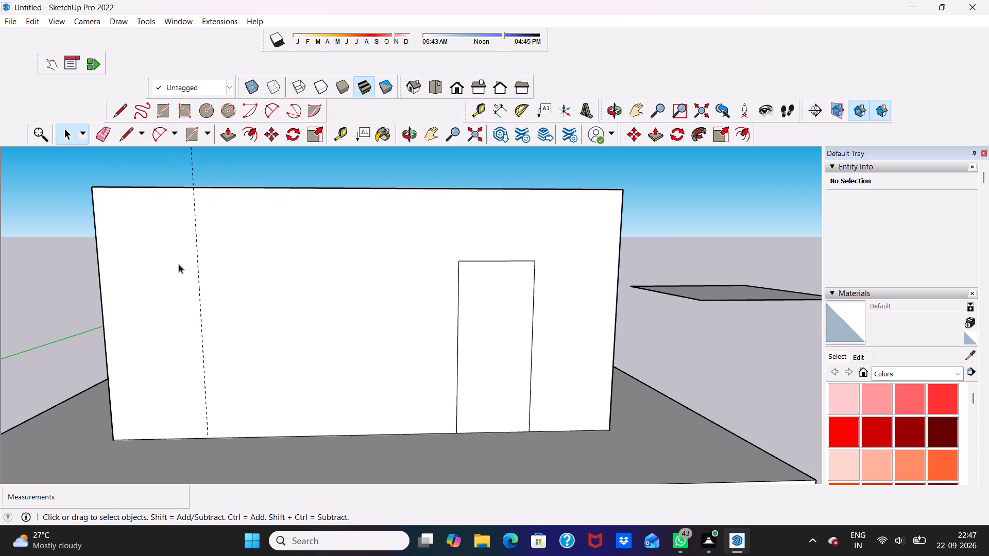
click(115, 108)
drag(193, 188, 198, 187)
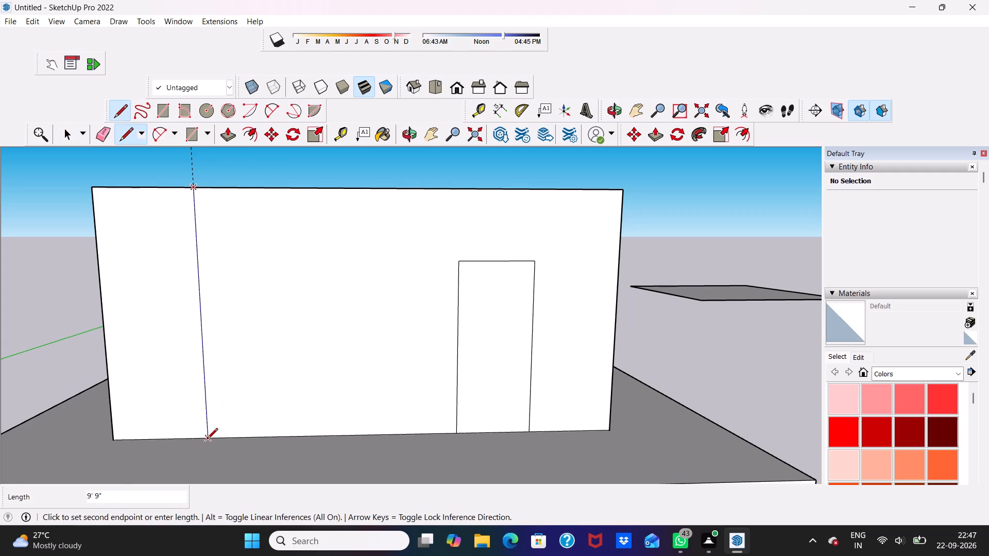
click(207, 440)
key(space)
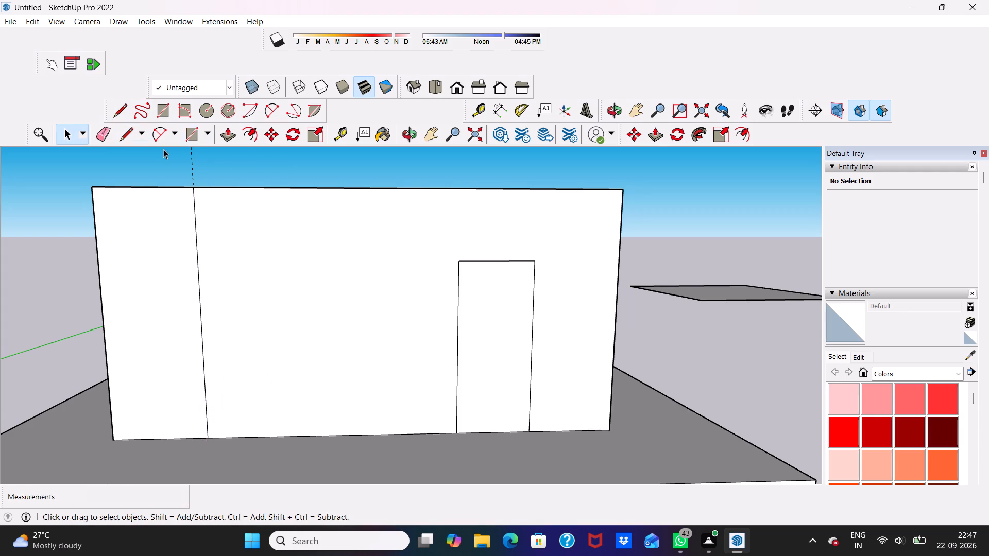
Draw two upright window rectangles: about 3'5" by 1'8" against the vertical line, and about 3'2" by 1'11" lower, toward the door.
click(164, 109)
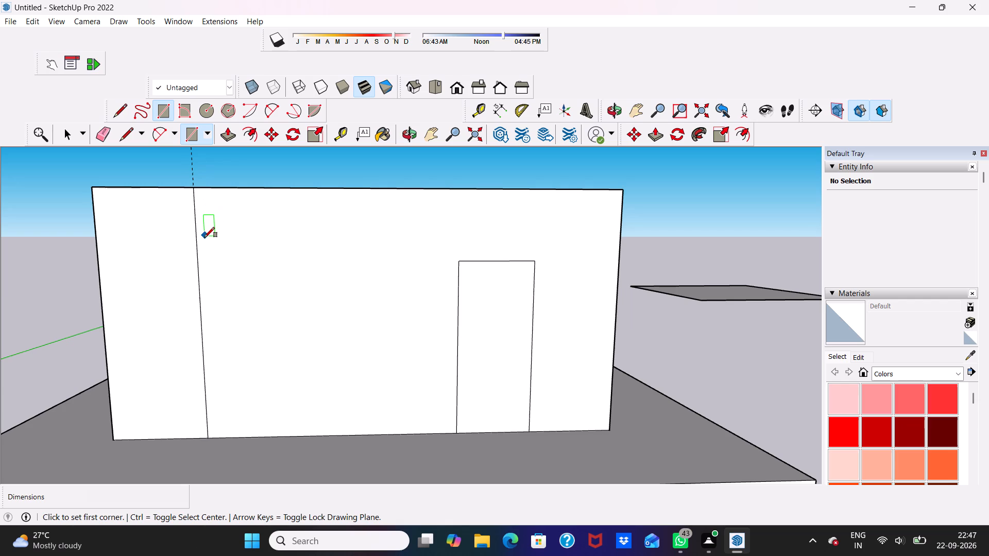
click(200, 265)
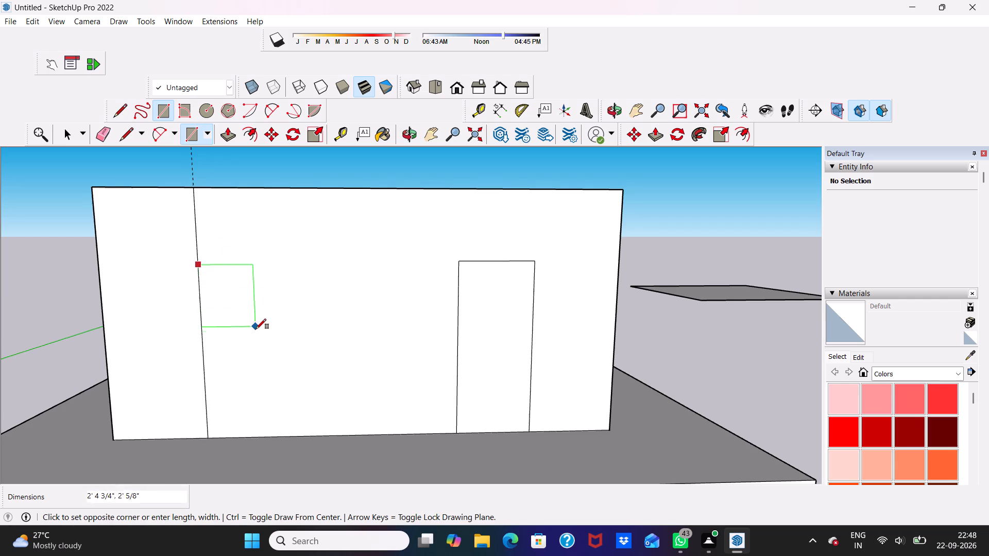
click(247, 352)
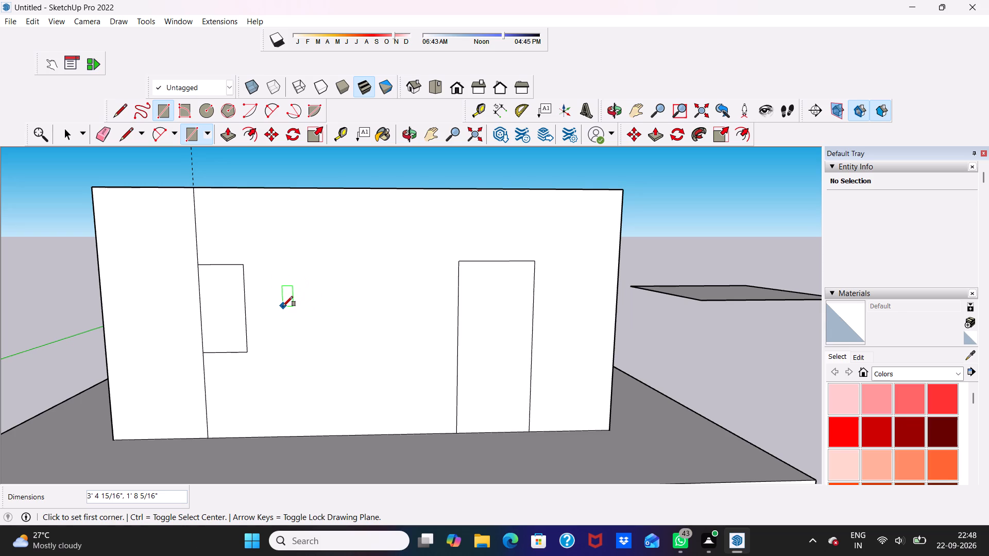
click(283, 306)
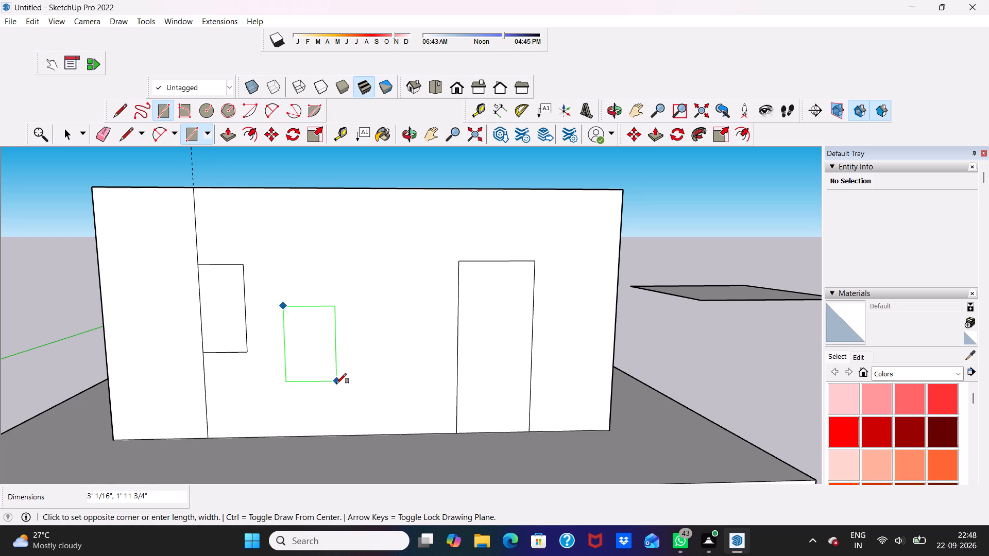
click(335, 384)
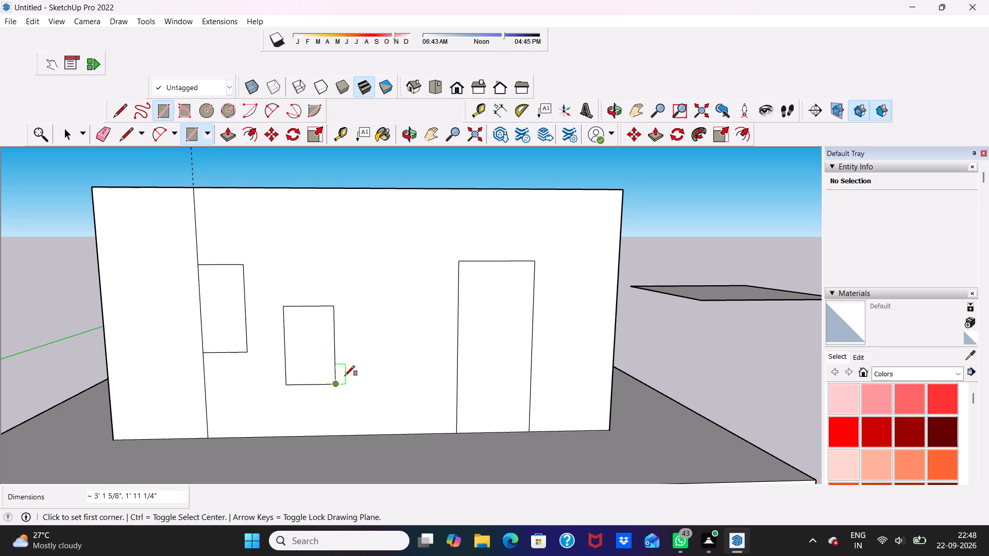
key(space)
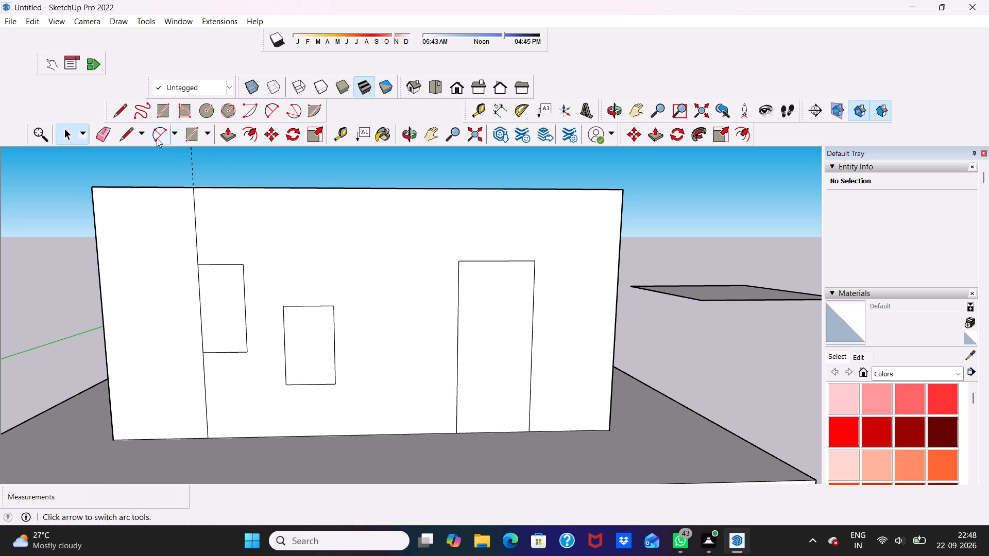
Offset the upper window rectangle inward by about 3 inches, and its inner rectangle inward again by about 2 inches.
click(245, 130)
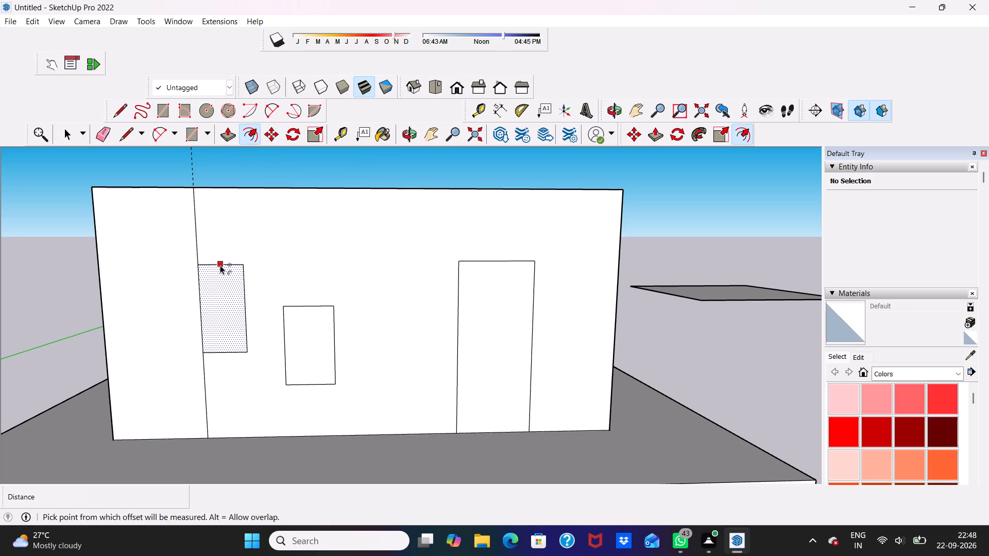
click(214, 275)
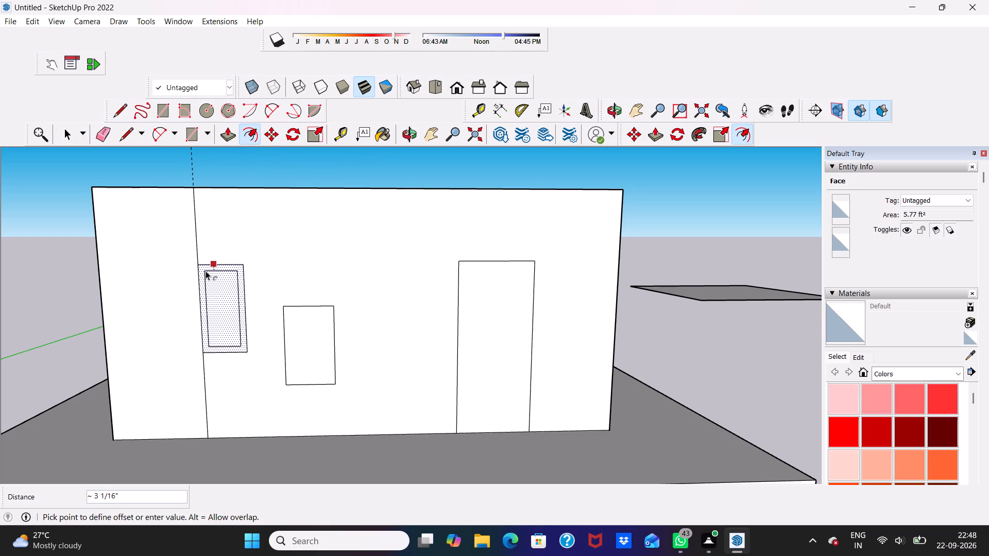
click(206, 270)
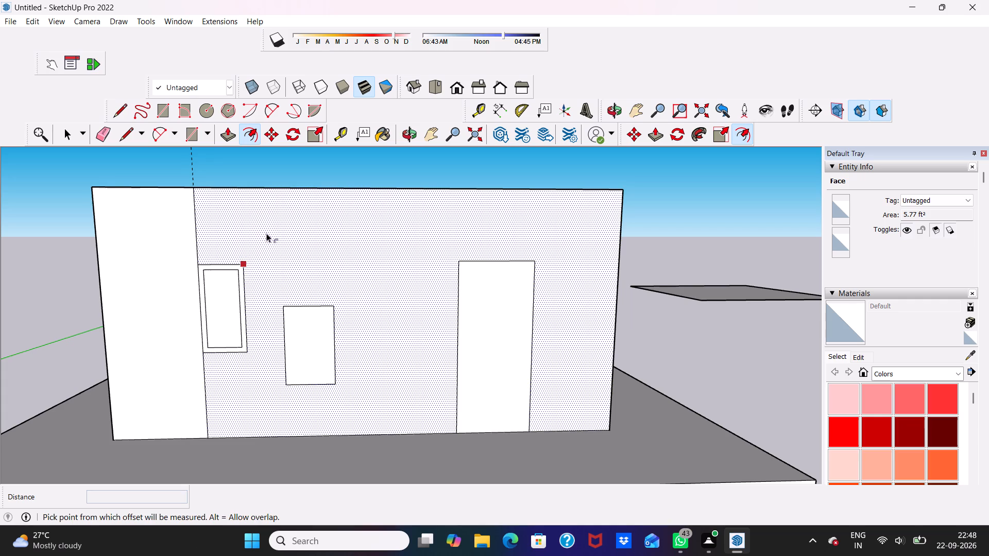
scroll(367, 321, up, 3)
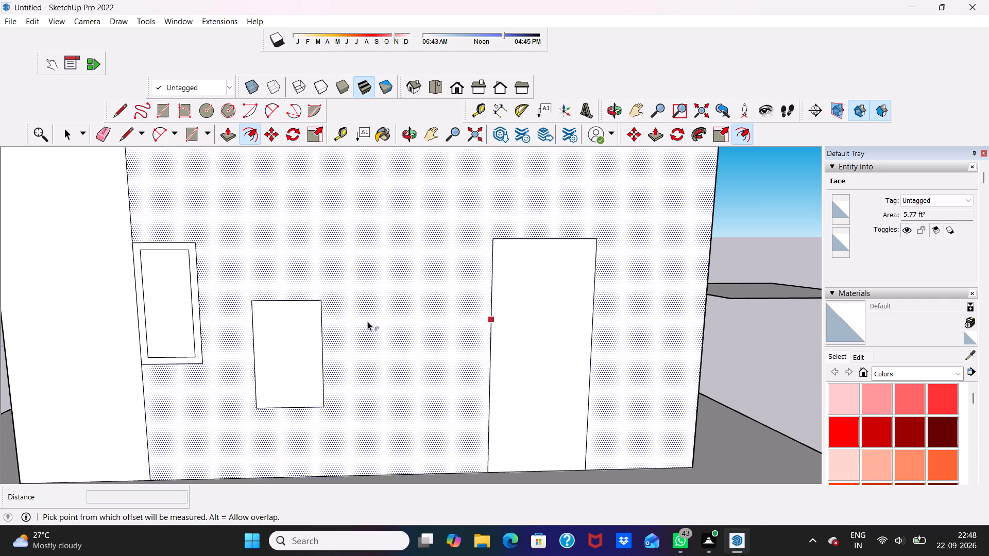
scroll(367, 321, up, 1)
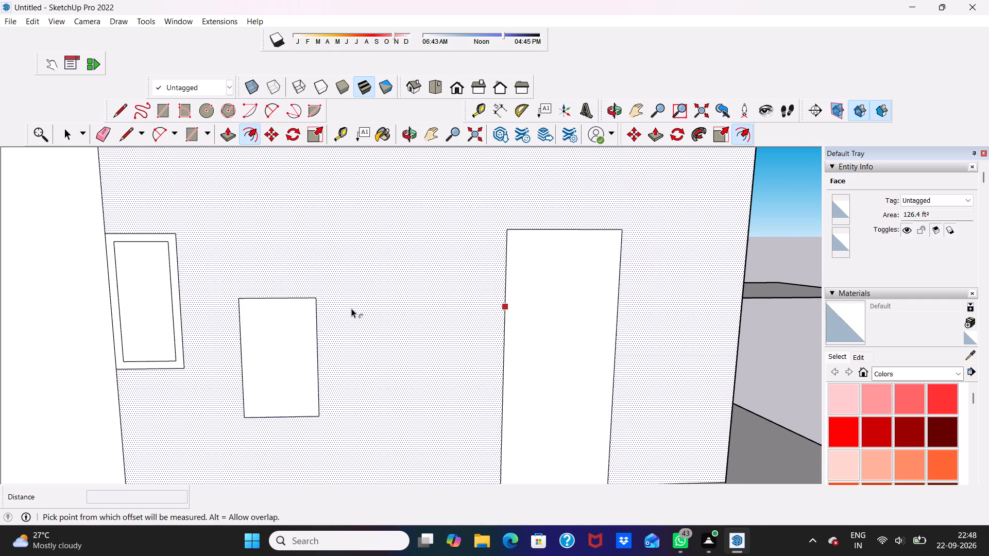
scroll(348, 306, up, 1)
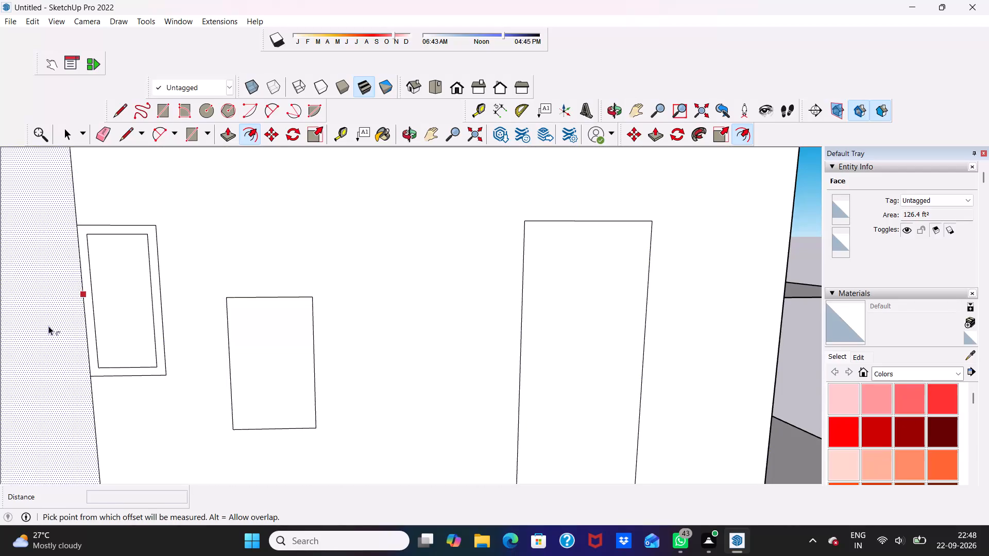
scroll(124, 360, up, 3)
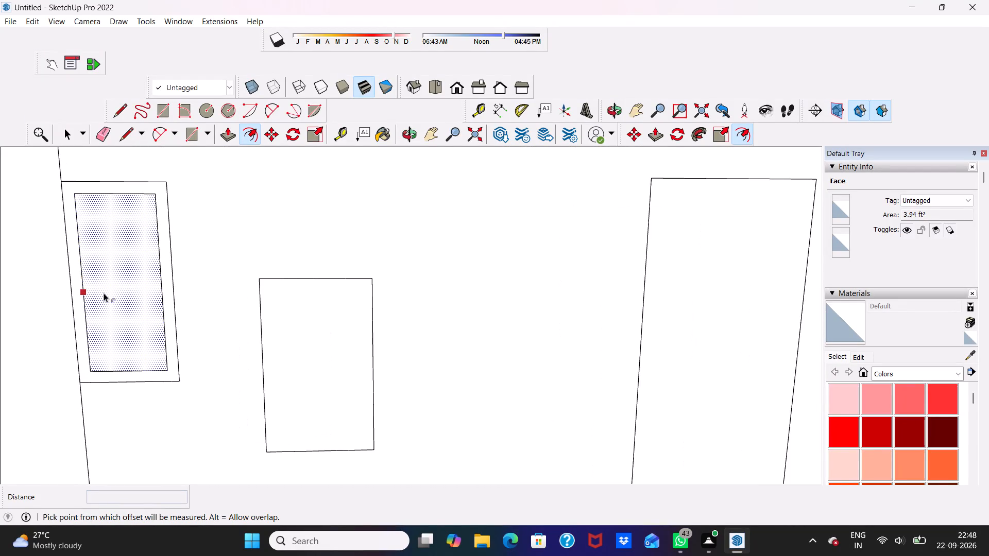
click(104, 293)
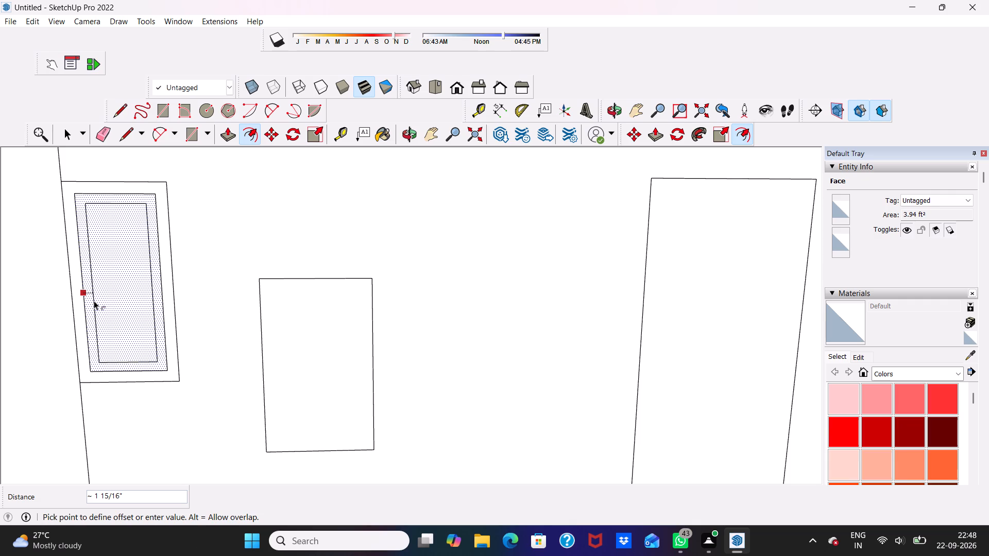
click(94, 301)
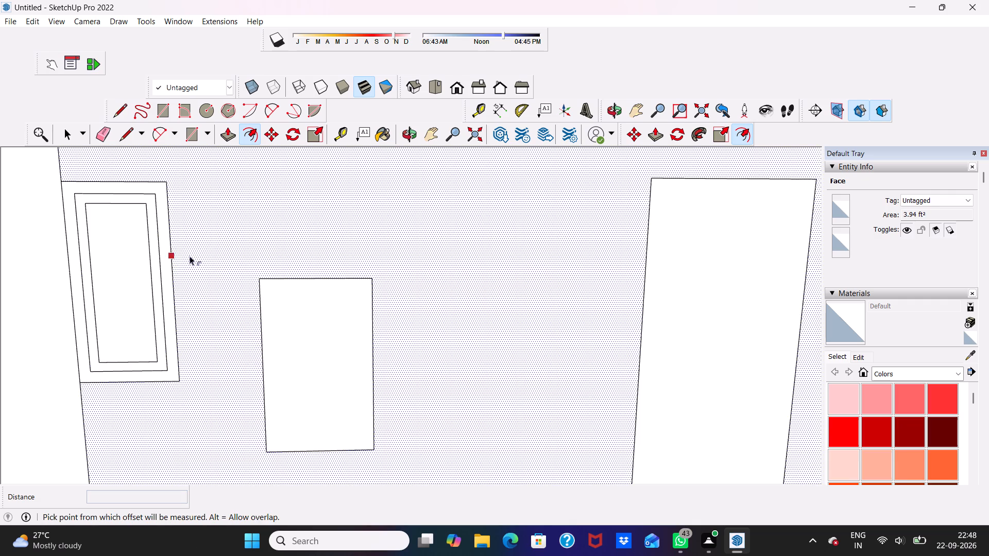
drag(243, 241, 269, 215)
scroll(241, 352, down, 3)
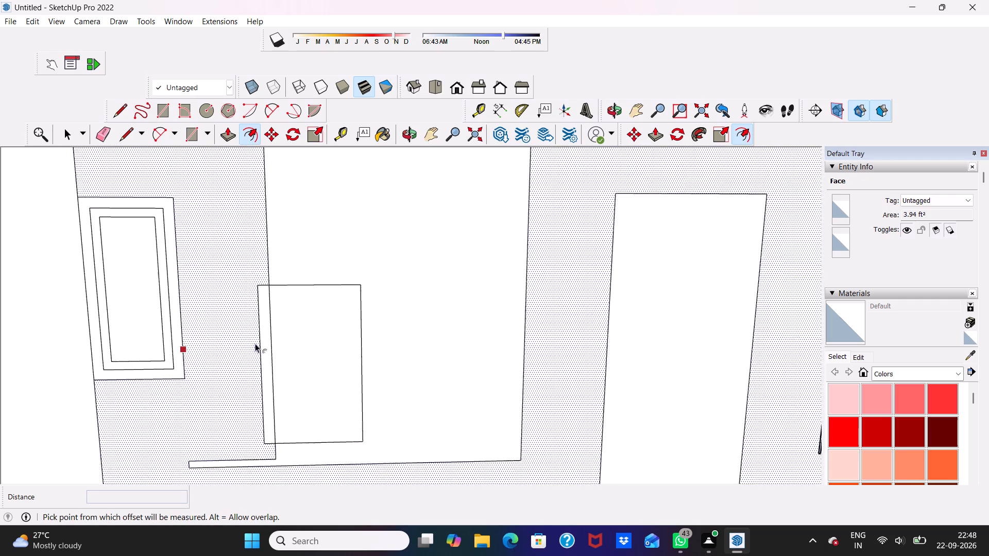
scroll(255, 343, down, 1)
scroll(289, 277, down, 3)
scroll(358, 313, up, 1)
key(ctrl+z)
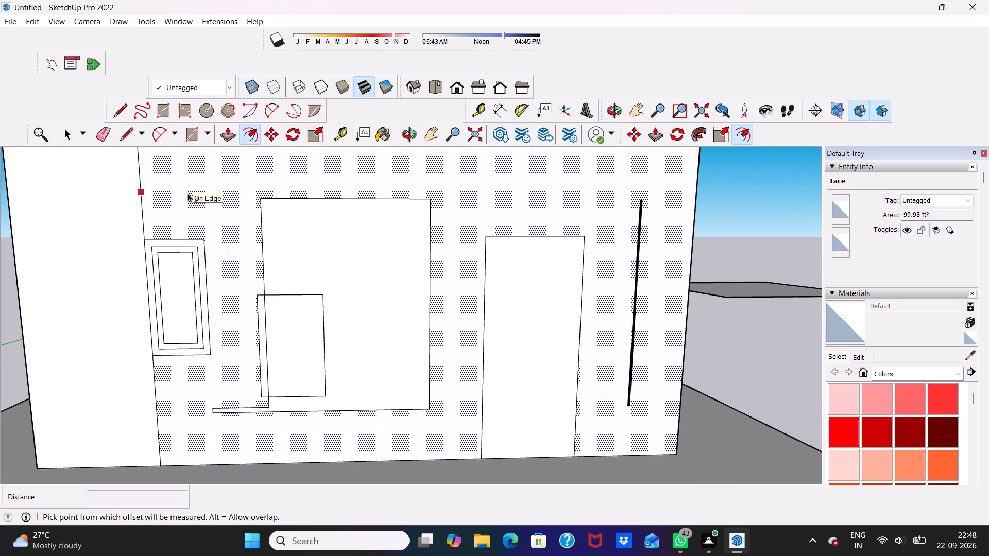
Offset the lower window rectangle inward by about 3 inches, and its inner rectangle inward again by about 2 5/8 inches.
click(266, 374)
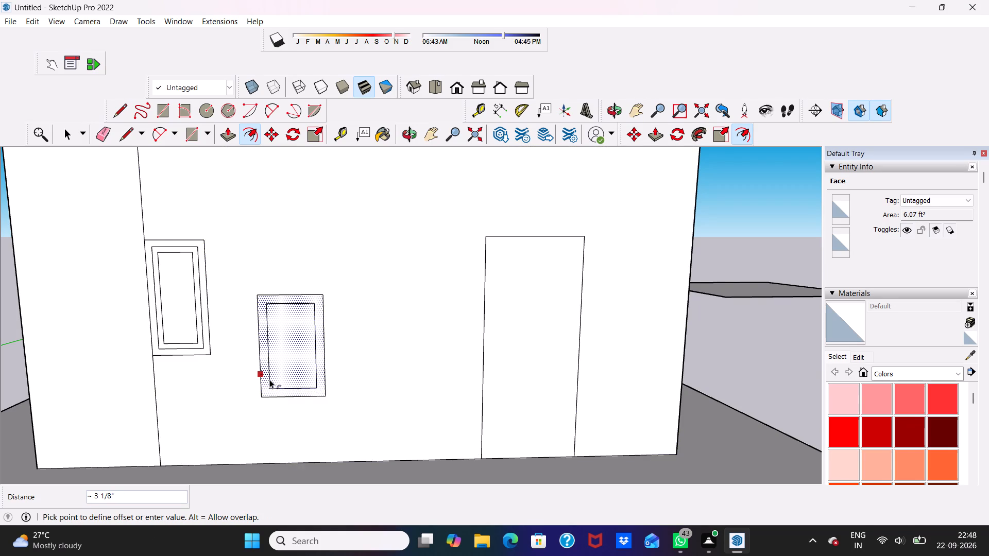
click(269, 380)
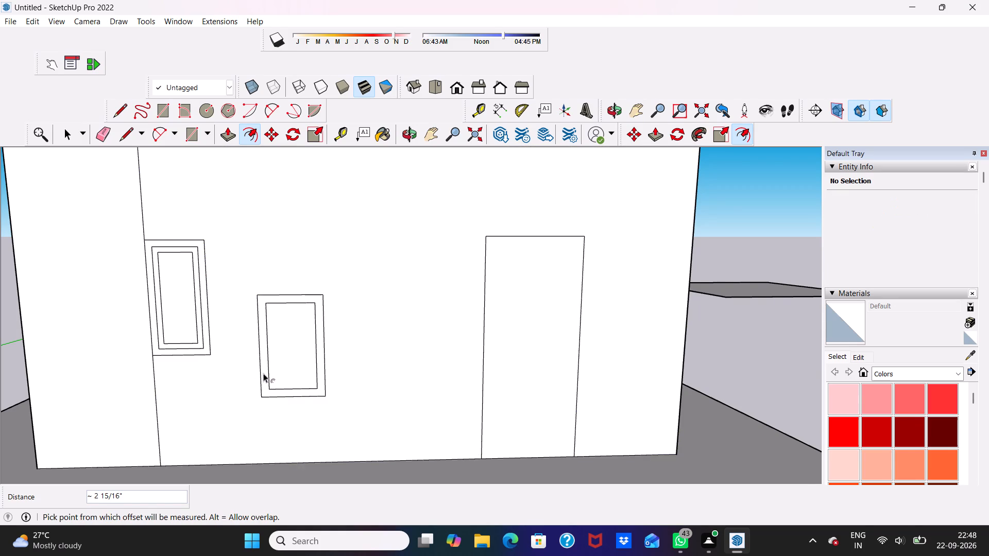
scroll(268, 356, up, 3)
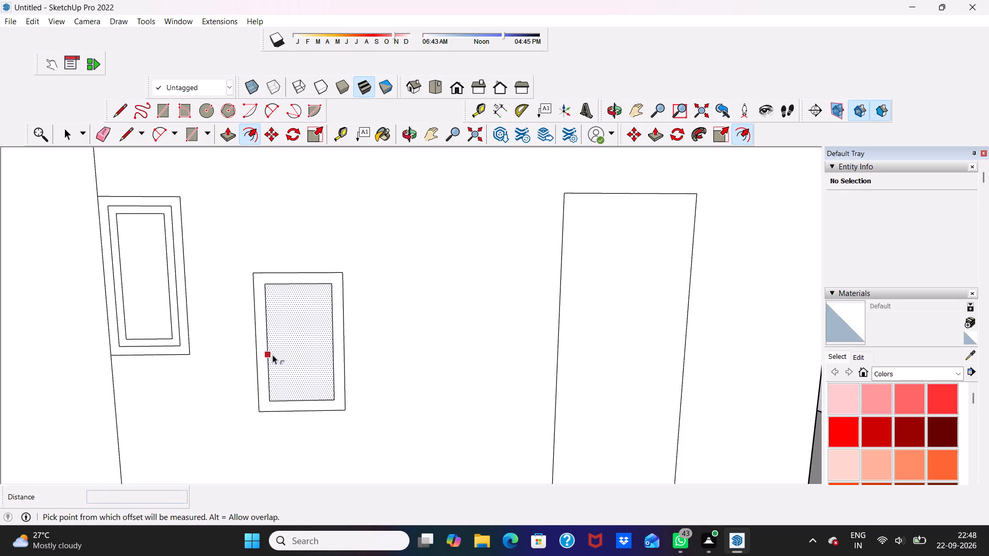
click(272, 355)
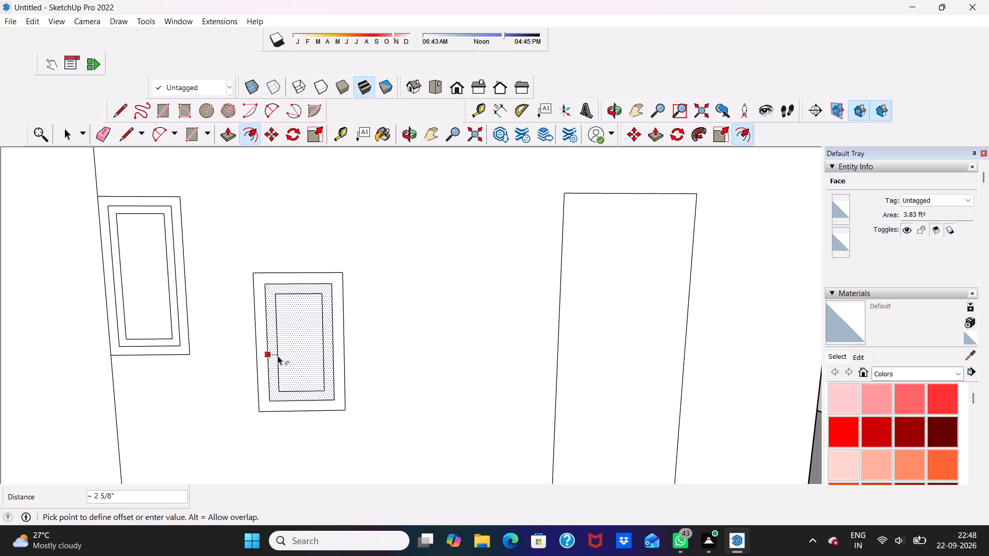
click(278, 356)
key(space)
Examine the window frames and door outline on the front wall from several angles and distances.
scroll(324, 285, down, 4)
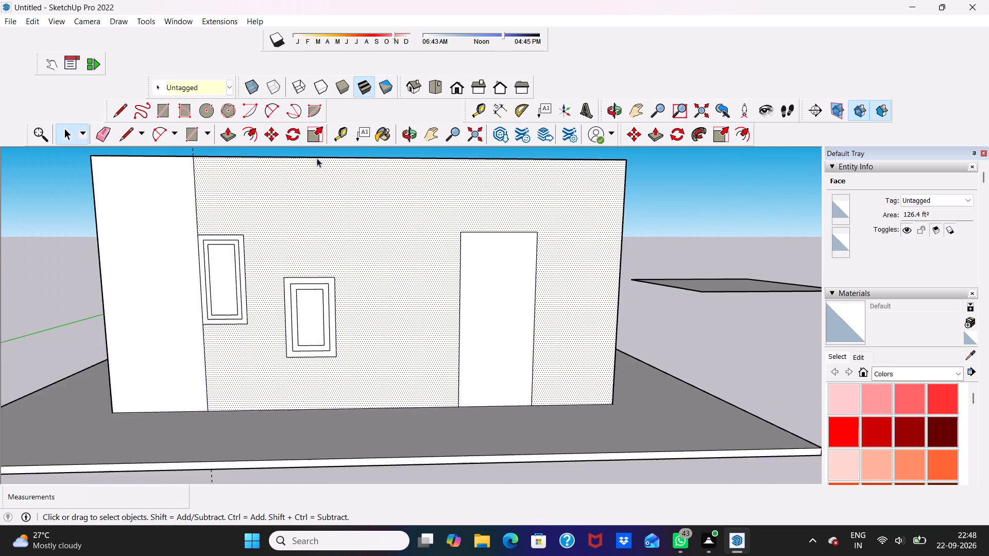
scroll(317, 158, down, 5)
key(space)
click(654, 311)
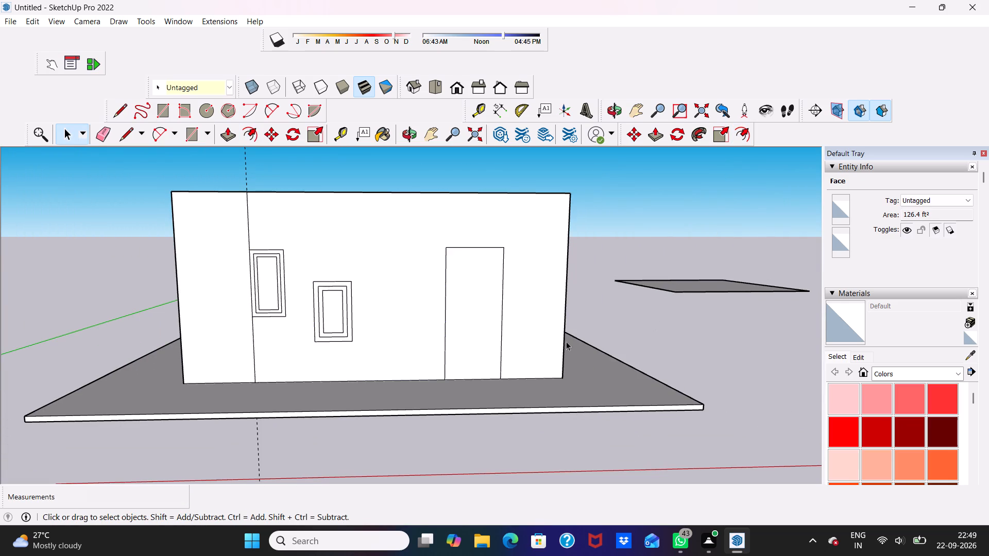
middle_click(367, 344)
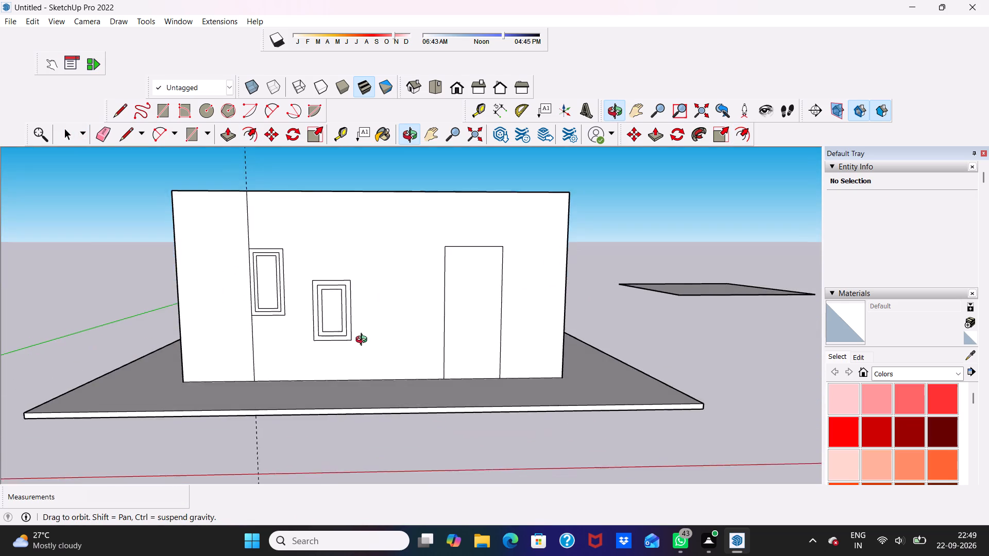
scroll(354, 319, up, 4)
scroll(349, 305, down, 4)
middle_drag(346, 284, 480, 343)
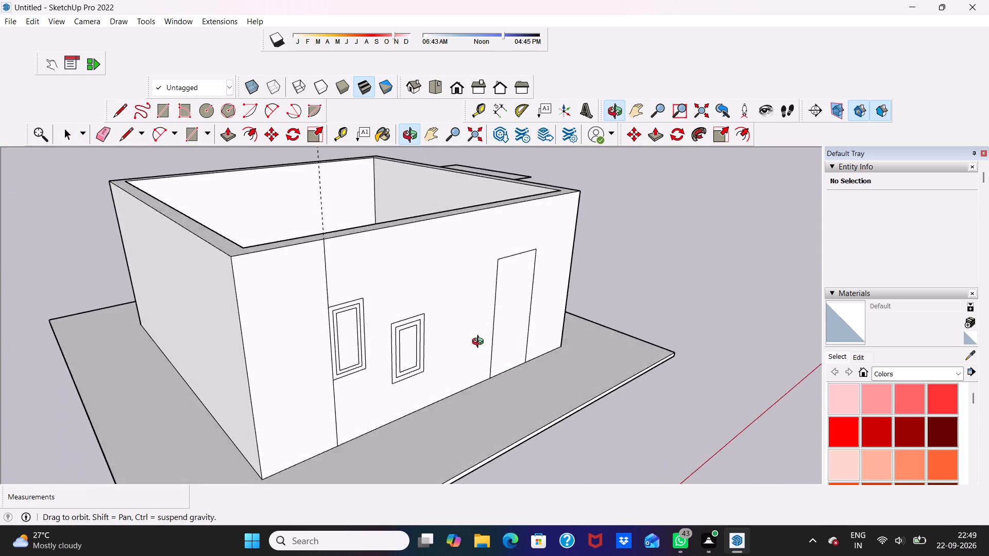
middle_drag(480, 343, 356, 310)
scroll(356, 310, up, 3)
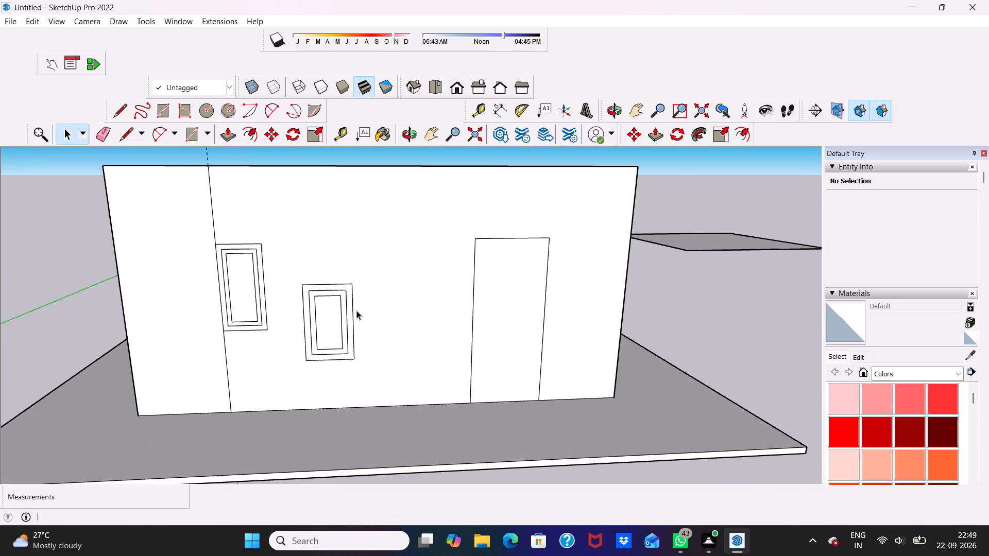
scroll(356, 310, up, 8)
scroll(306, 307, down, 9)
scroll(169, 318, down, 2)
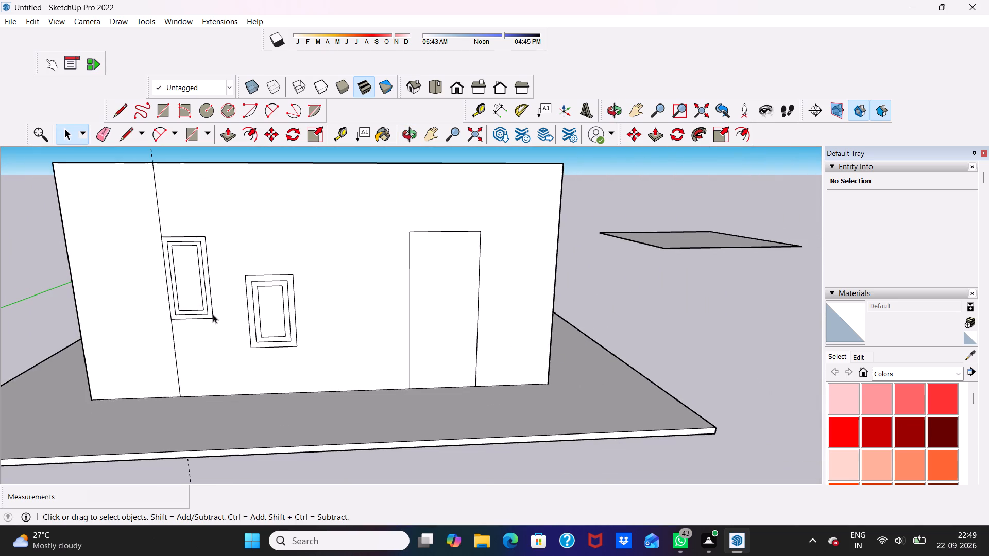
Undo the window offsets, both window rectangles, the vertical line and its guide on the front wall, keeping only the door outline.
click(139, 308)
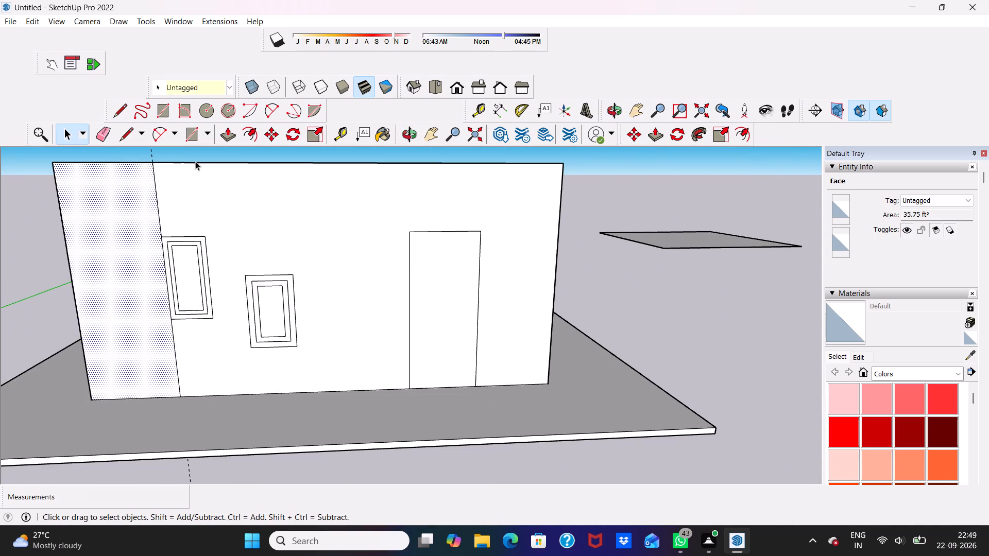
click(229, 131)
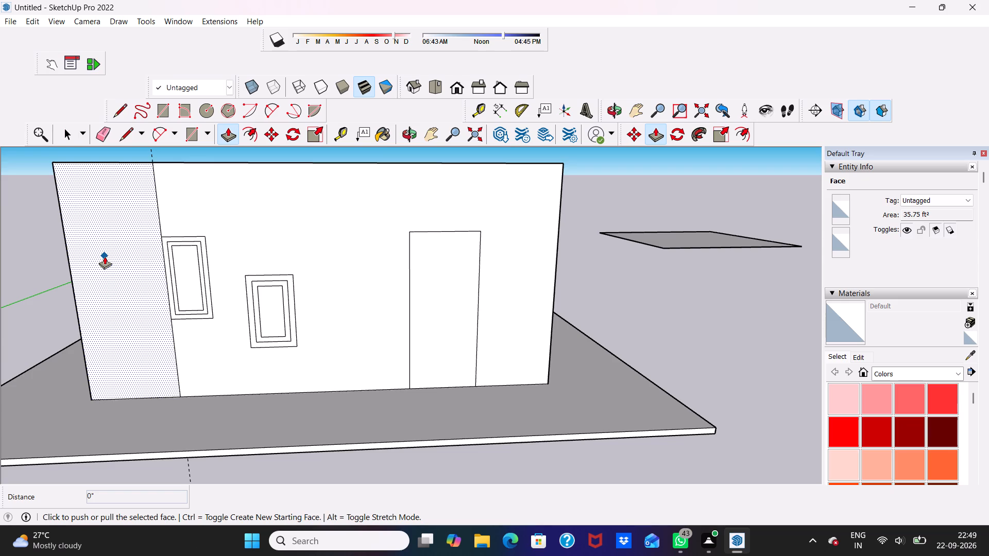
key(ctrl+z)
key(ctrl+z)
key(ctrl+z)
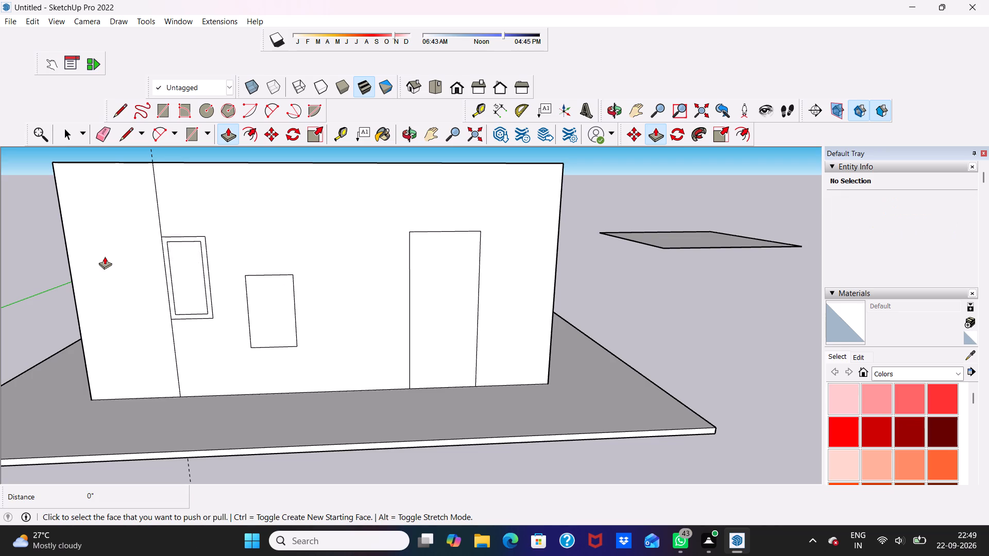
key(ctrl+z)
key(ctrl+z)
key(ctrl+z)
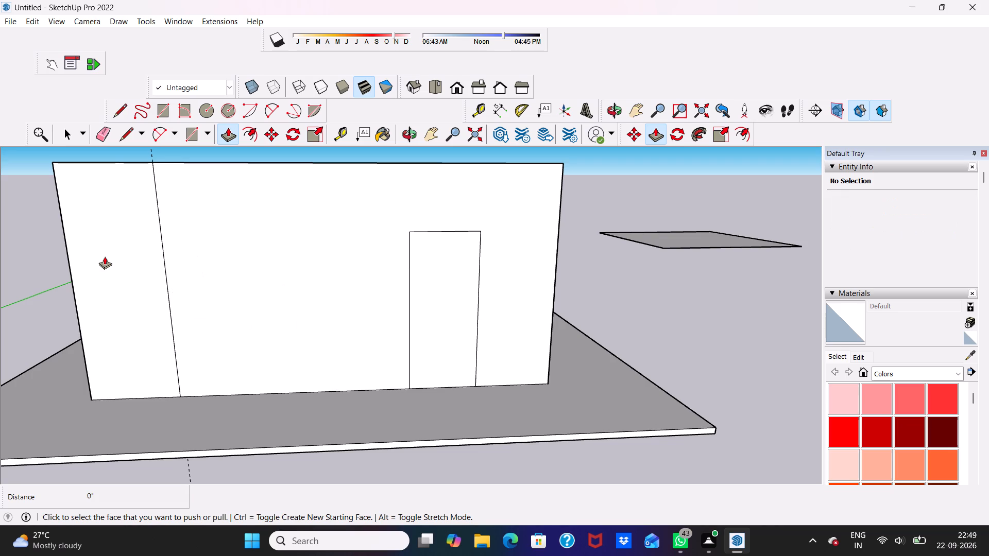
key(ctrl+z)
ctrl+click(105, 256)
key(ctrl+z)
key(space)
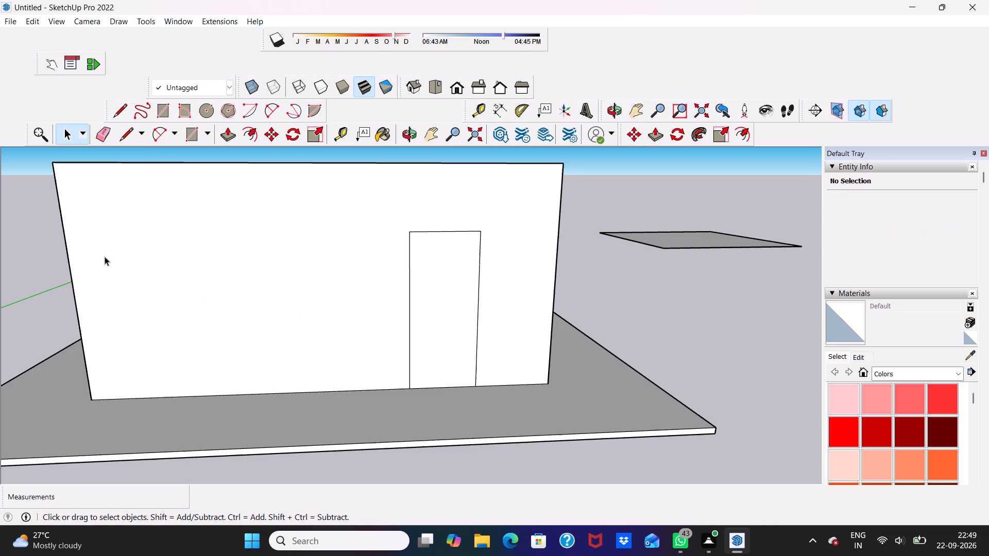
Copy the whole room with its base 9' 9" straight up, from the front wall's bottom corner to its top corner.
scroll(132, 263, down, 6)
middle_drag(207, 204, 184, 317)
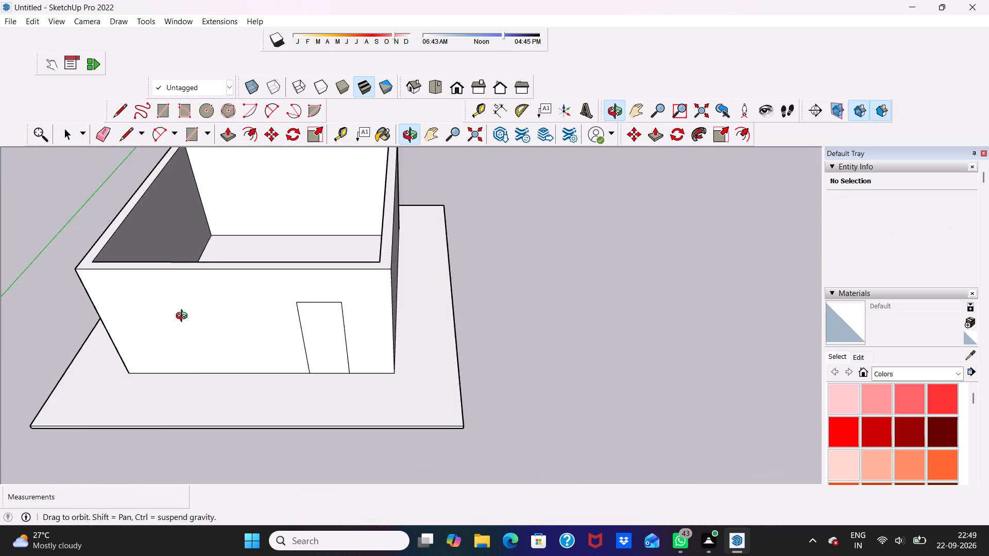
middle_drag(184, 317, 183, 328)
scroll(192, 308, up, 5)
triple_click(195, 305)
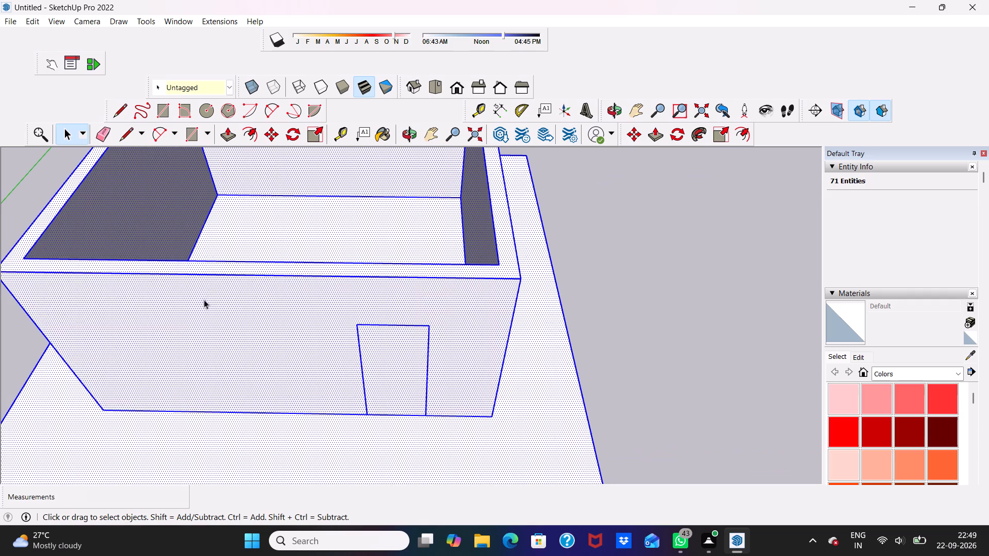
scroll(206, 298, down, 6)
middle_drag(278, 278, 302, 244)
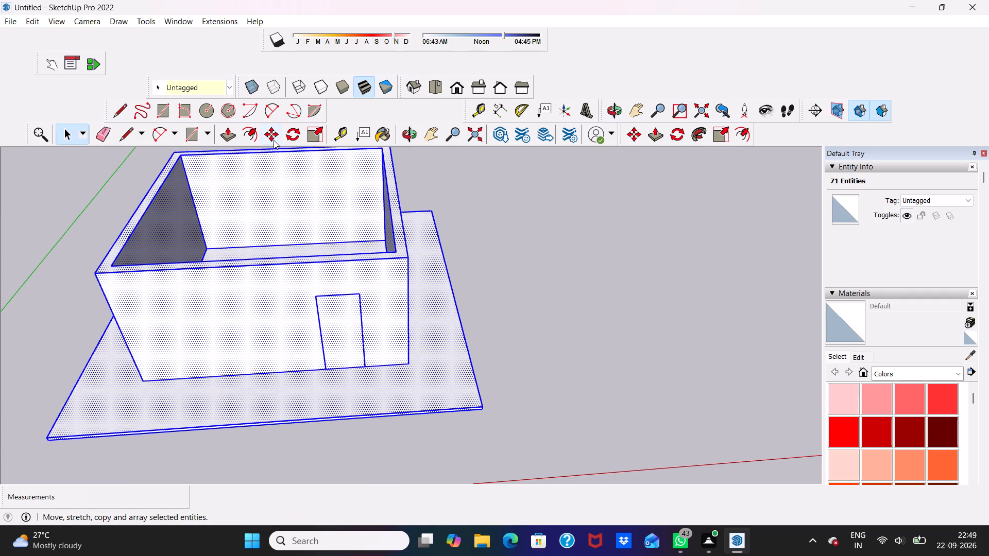
click(274, 140)
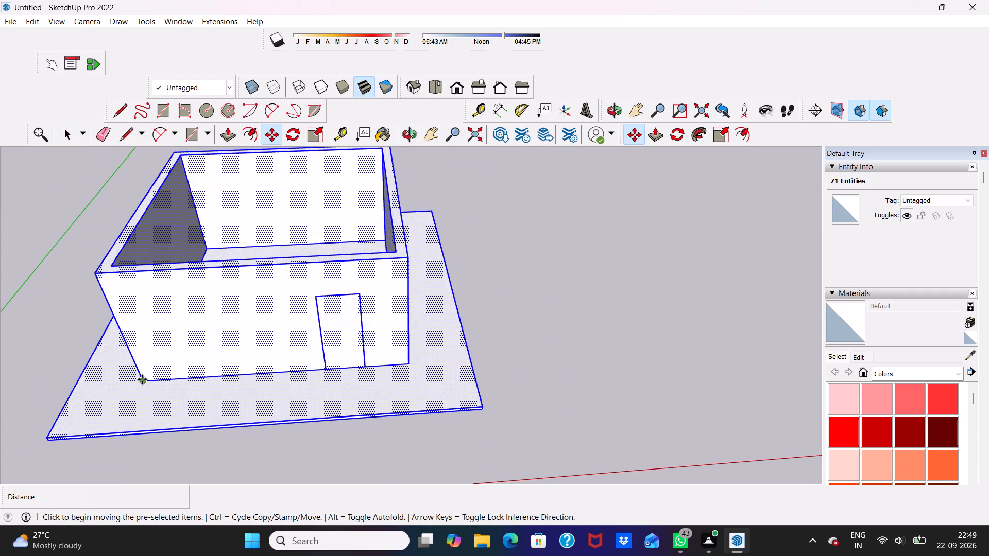
click(142, 379)
scroll(163, 299, down, 2)
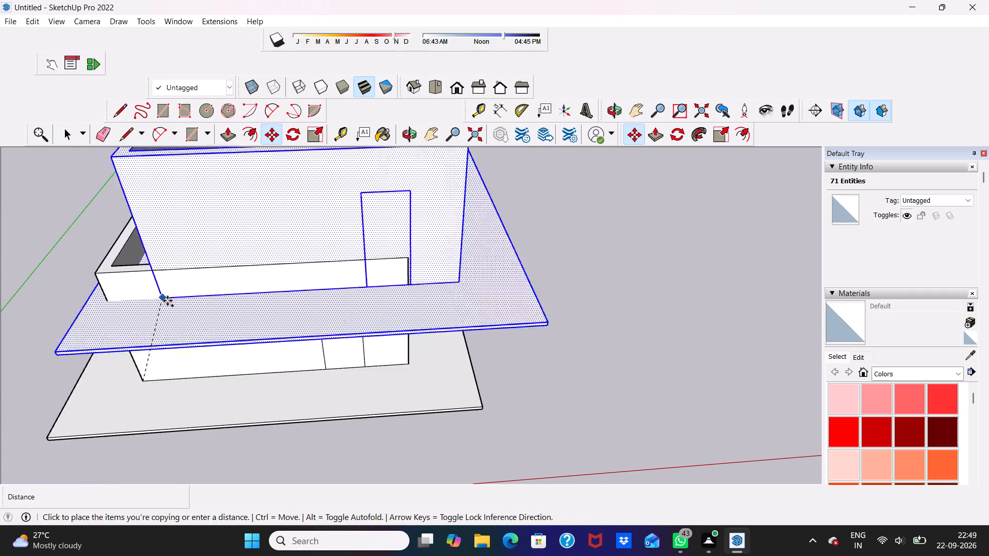
scroll(167, 301, down, 4)
scroll(149, 264, up, 5)
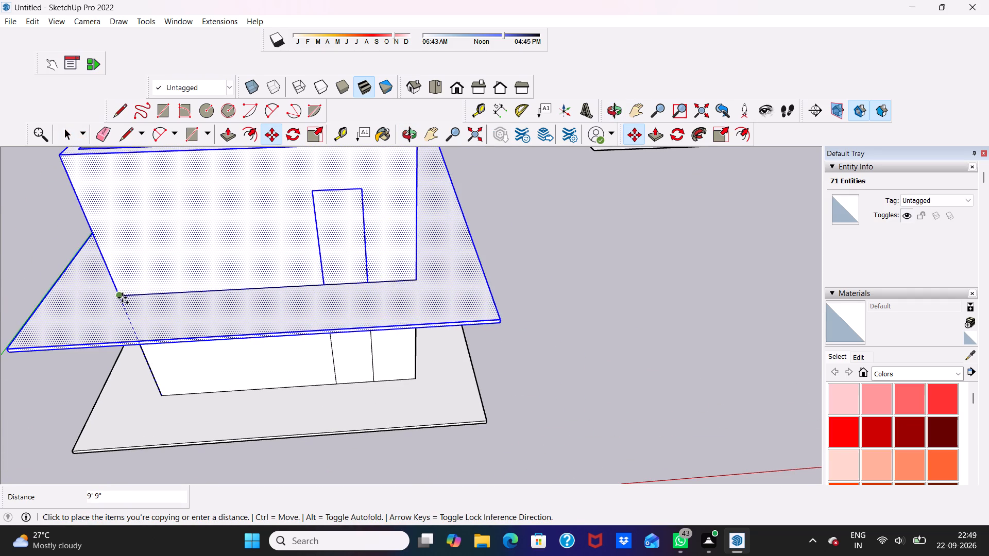
click(122, 298)
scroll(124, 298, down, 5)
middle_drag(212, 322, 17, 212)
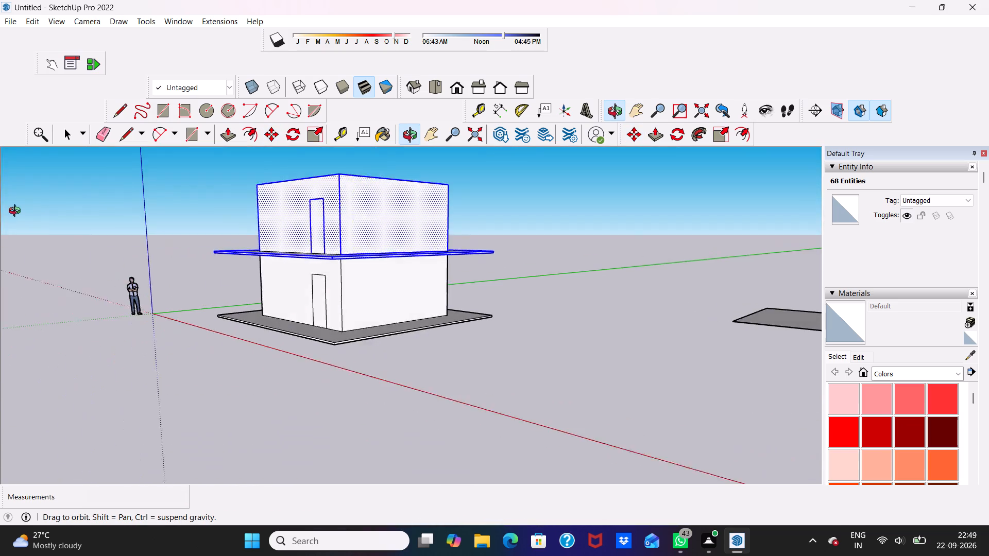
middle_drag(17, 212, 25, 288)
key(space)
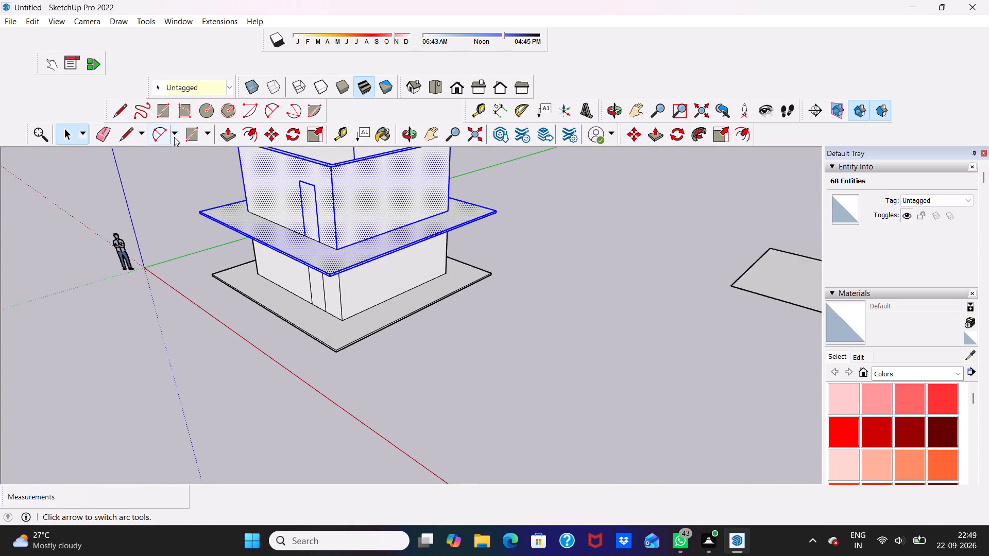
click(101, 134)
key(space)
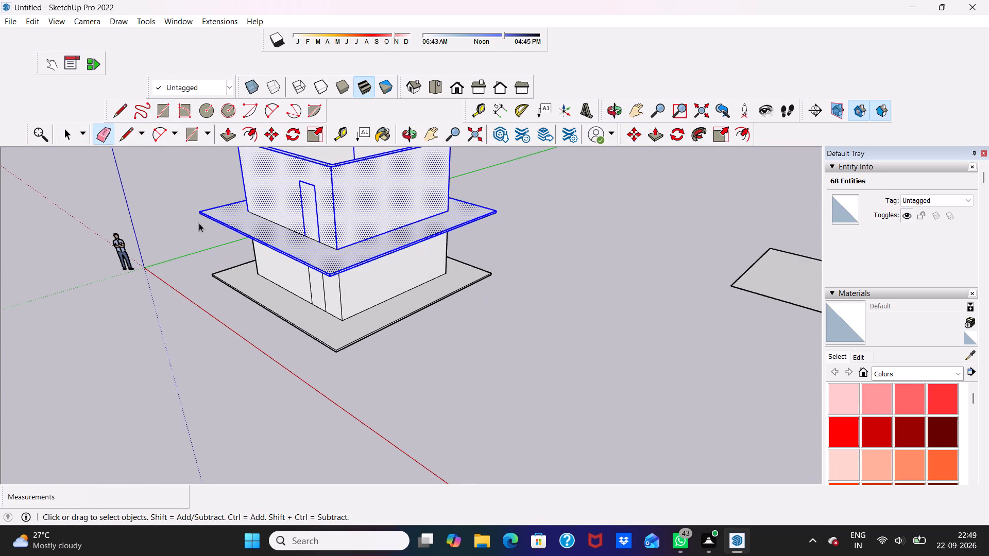
Erase the upper storey's projecting base edges along the front door side and the adjoining side away from the scale figure.
click(171, 246)
click(102, 134)
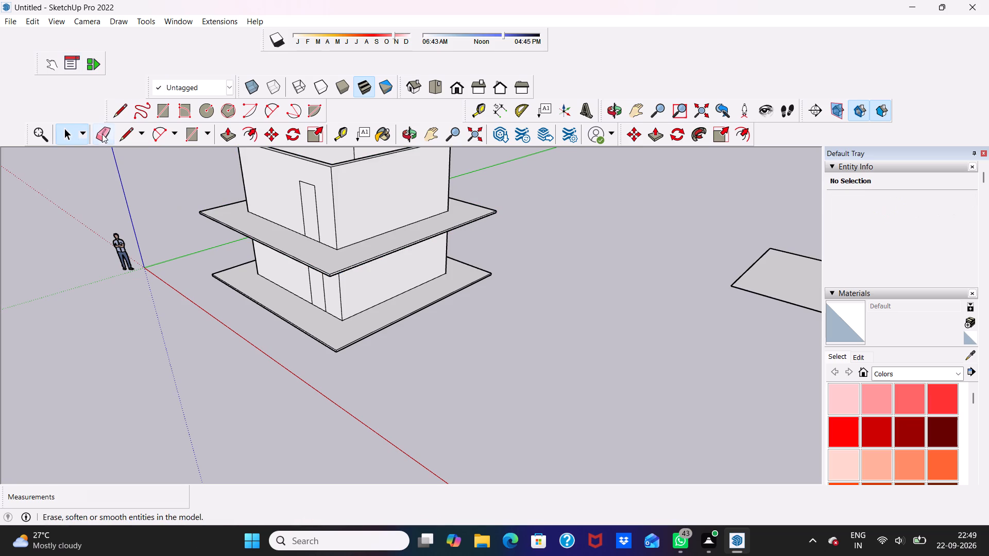
click(283, 254)
click(286, 253)
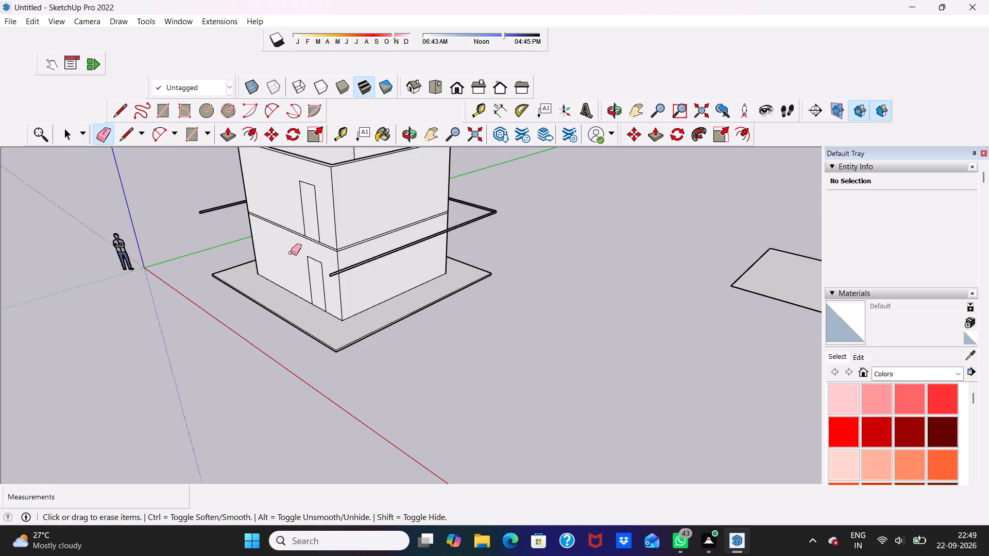
click(362, 265)
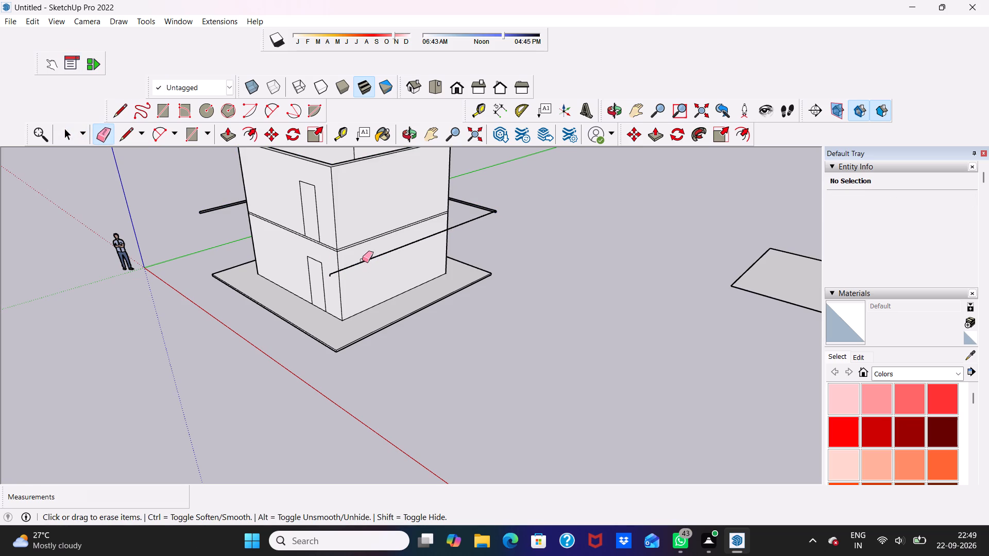
scroll(380, 237, up, 7)
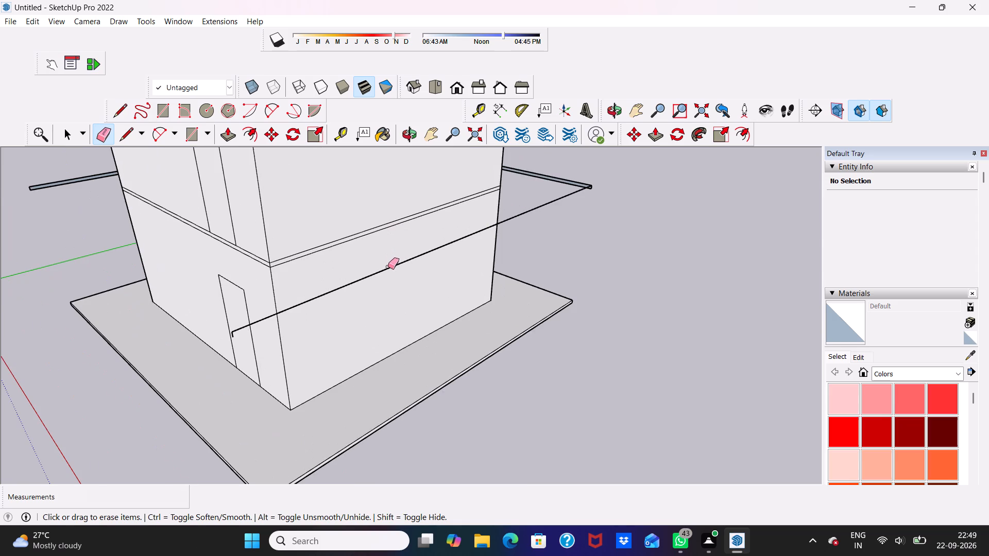
click(388, 269)
Erase the upper base's projecting edges along the rear side, including the short vertical edge at its far corner.
scroll(394, 236, down, 4)
middle_drag(424, 233, 338, 236)
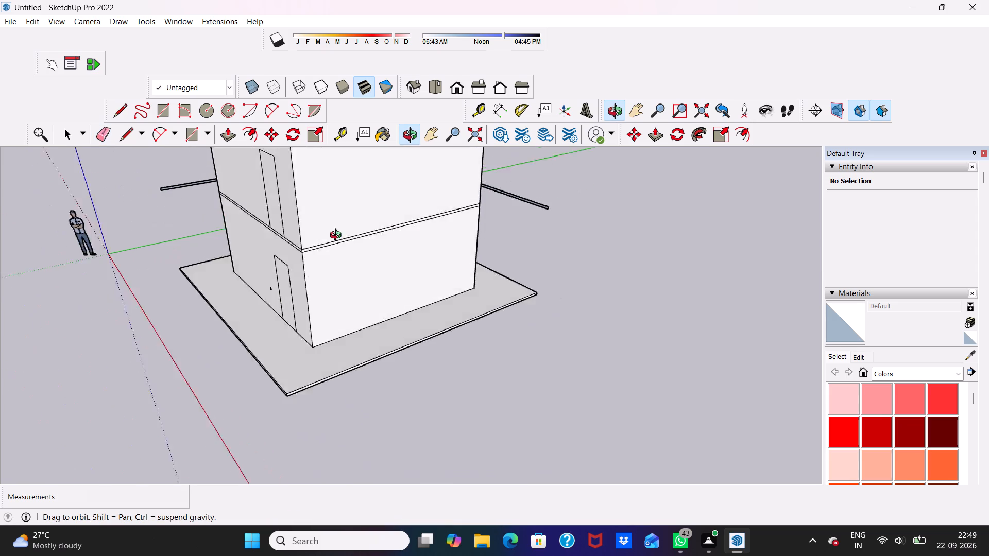
middle_drag(338, 236, 0, 81)
scroll(508, 201, up, 3)
scroll(524, 213, down, 2)
middle_drag(524, 213, 393, 308)
scroll(393, 302, up, 3)
click(416, 260)
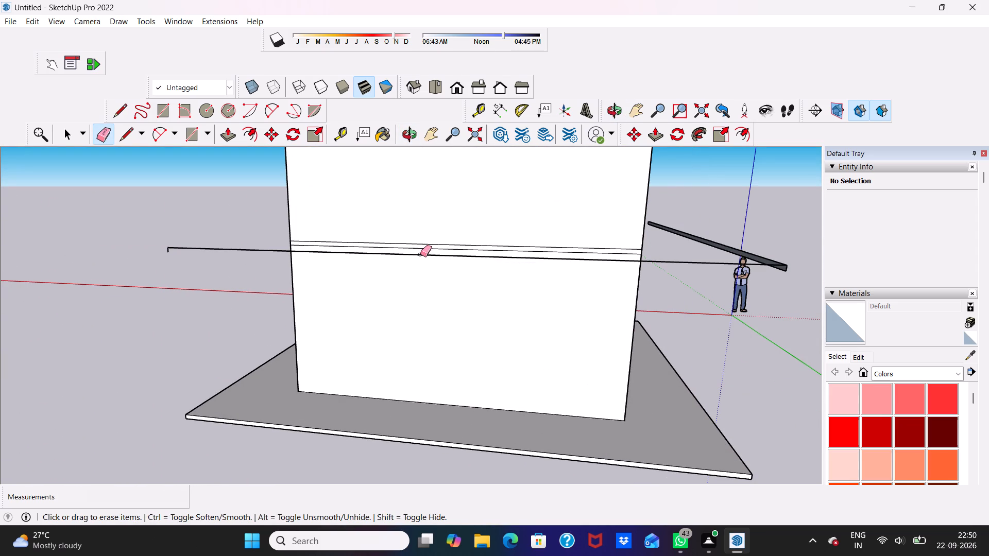
click(420, 257)
scroll(381, 258, up, 3)
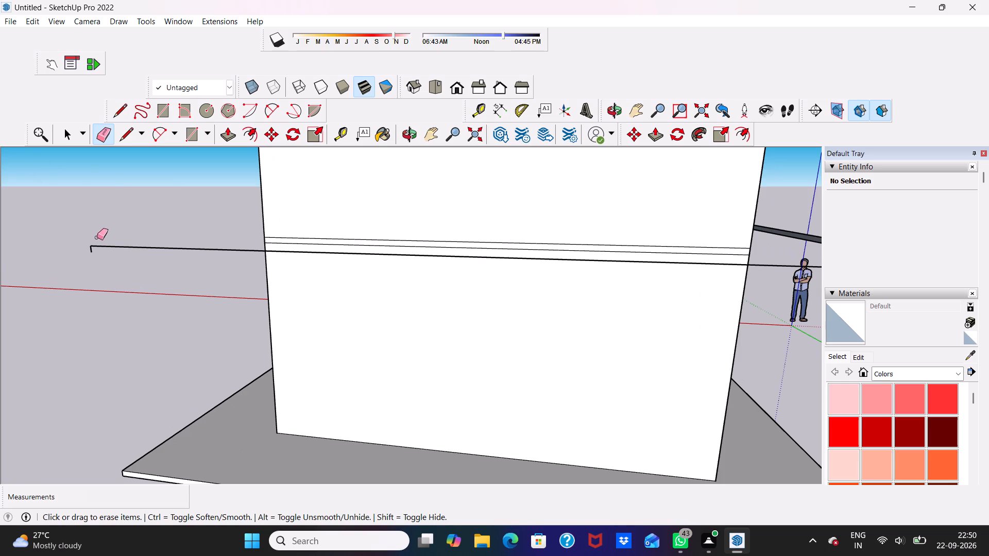
click(101, 246)
click(91, 250)
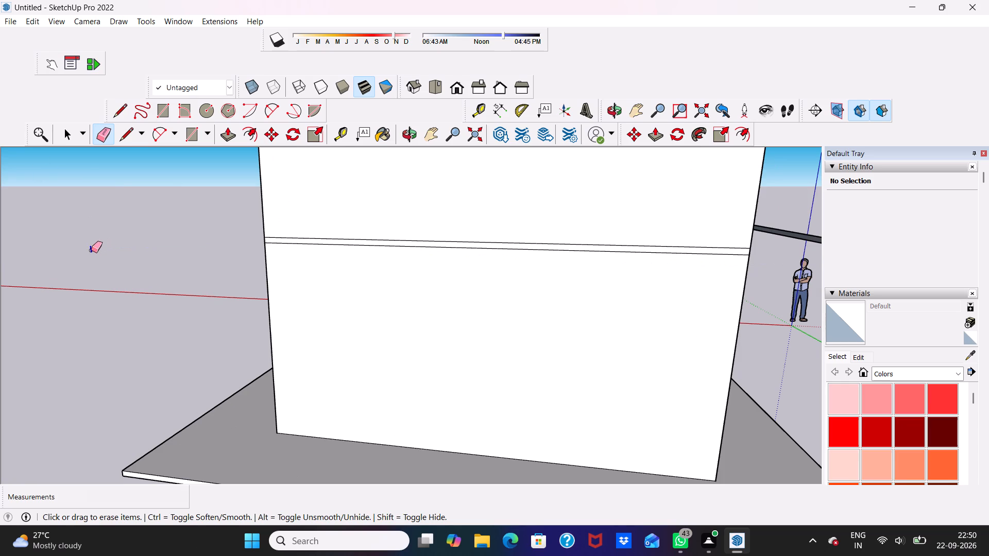
Erase the upper base's projecting edges on the side nearest the scale figure, including the short vertical edges at both ends.
scroll(113, 270, down, 5)
middle_drag(409, 333, 224, 322)
scroll(317, 261, up, 3)
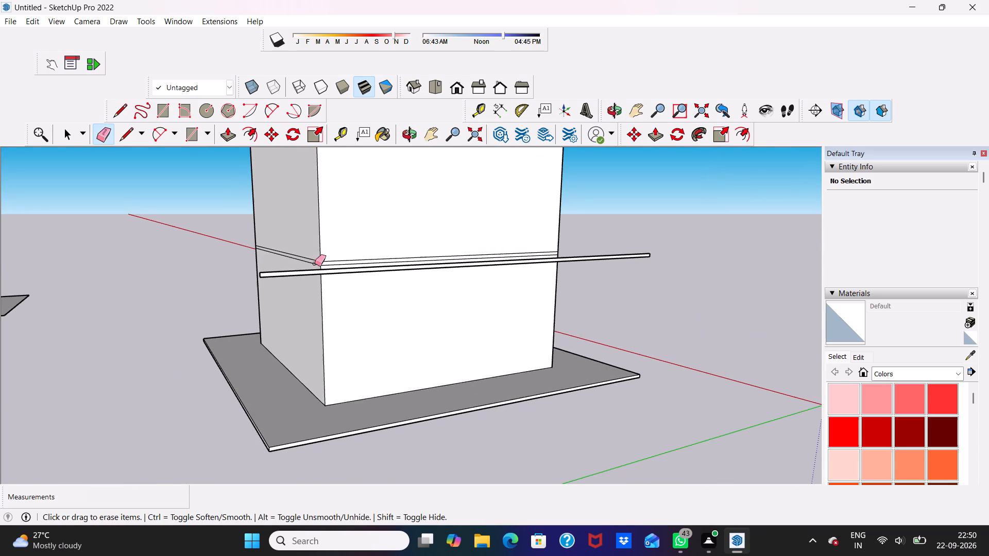
click(312, 272)
click(313, 275)
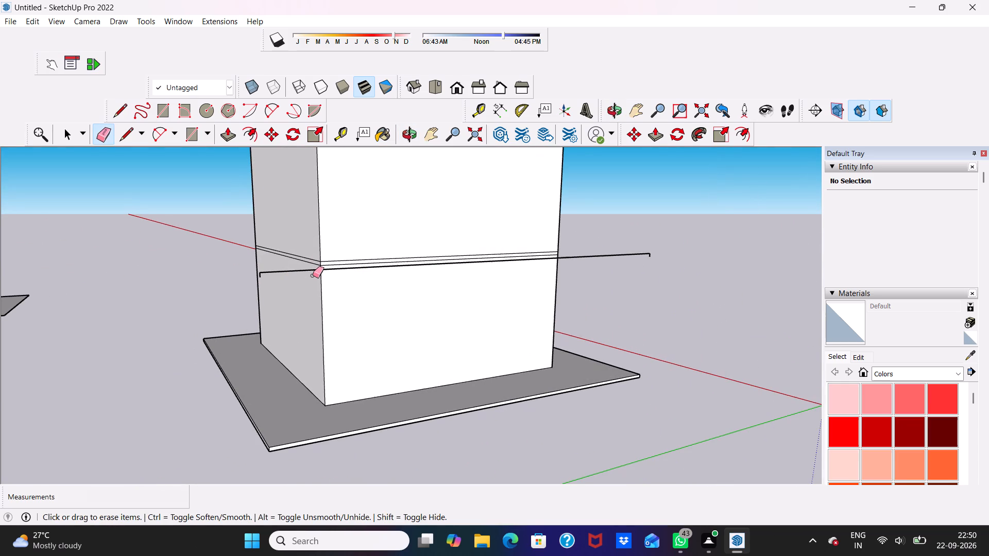
click(319, 270)
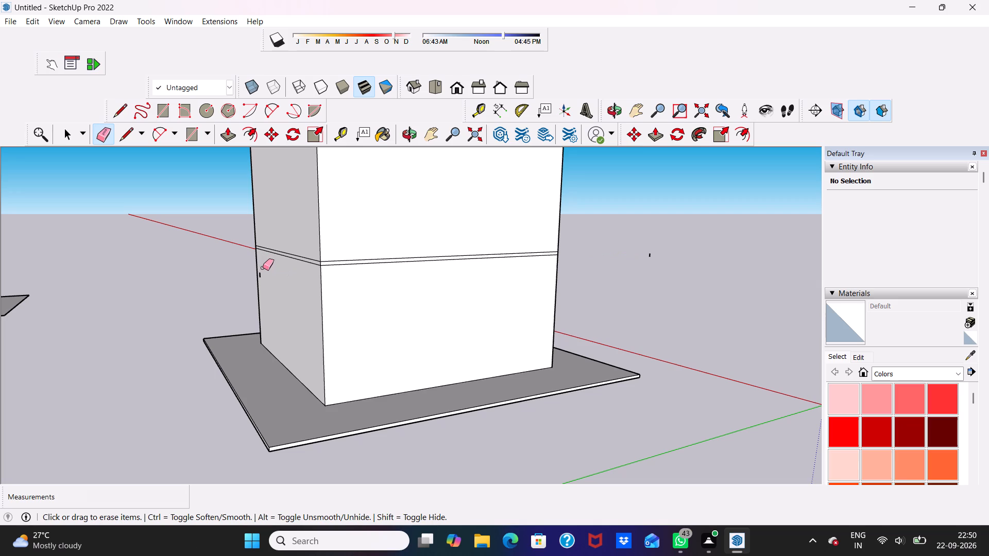
click(261, 273)
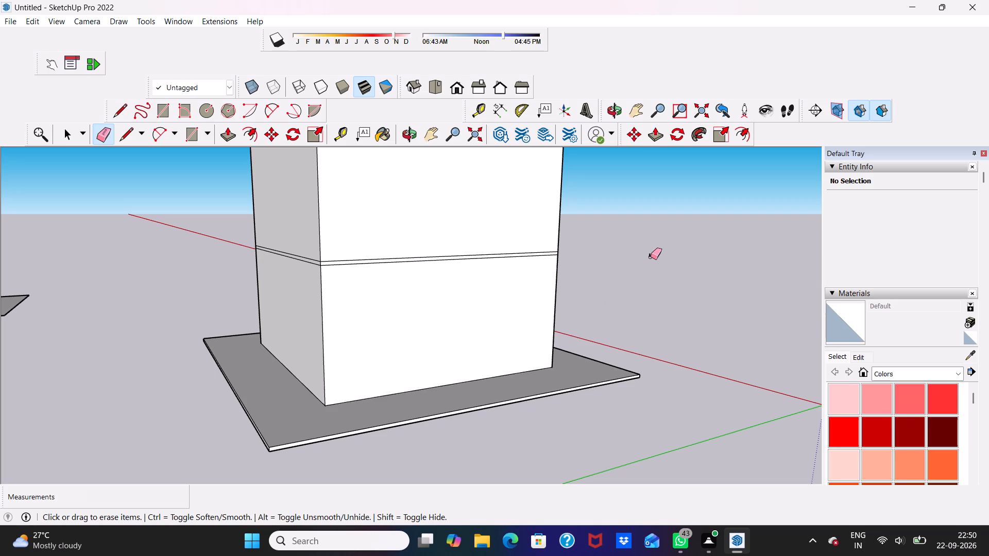
click(652, 255)
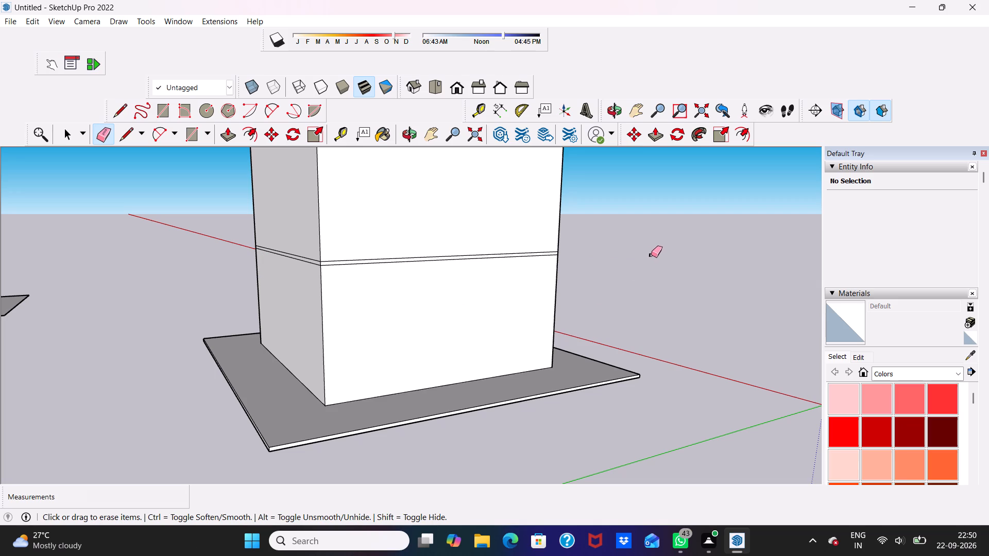
click(651, 255)
Erase both horizontal joint lines between the storeys on the side wall nearest the scale figure.
scroll(646, 264, down, 2)
key(space)
middle_drag(646, 268, 542, 307)
scroll(395, 304, up, 5)
click(106, 128)
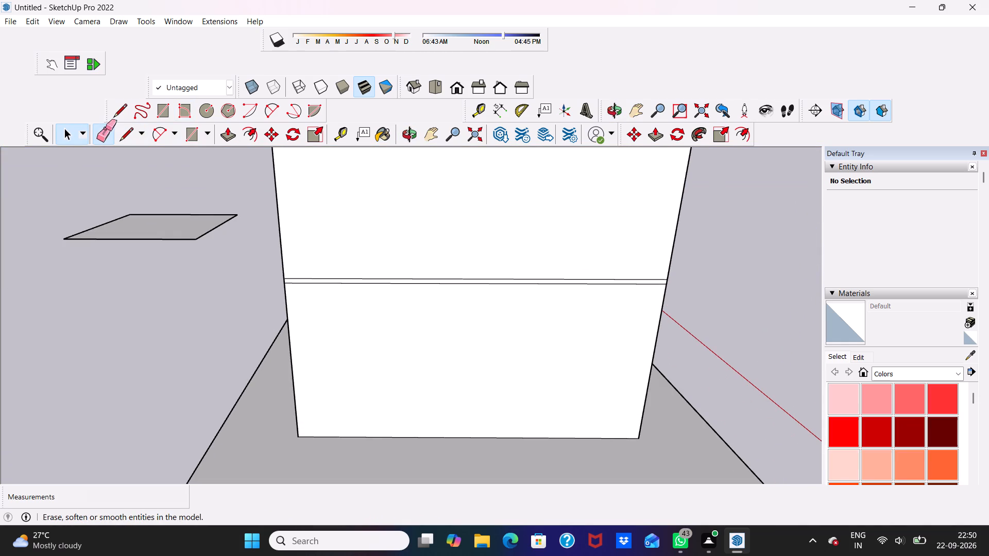
scroll(313, 266, up, 4)
click(306, 285)
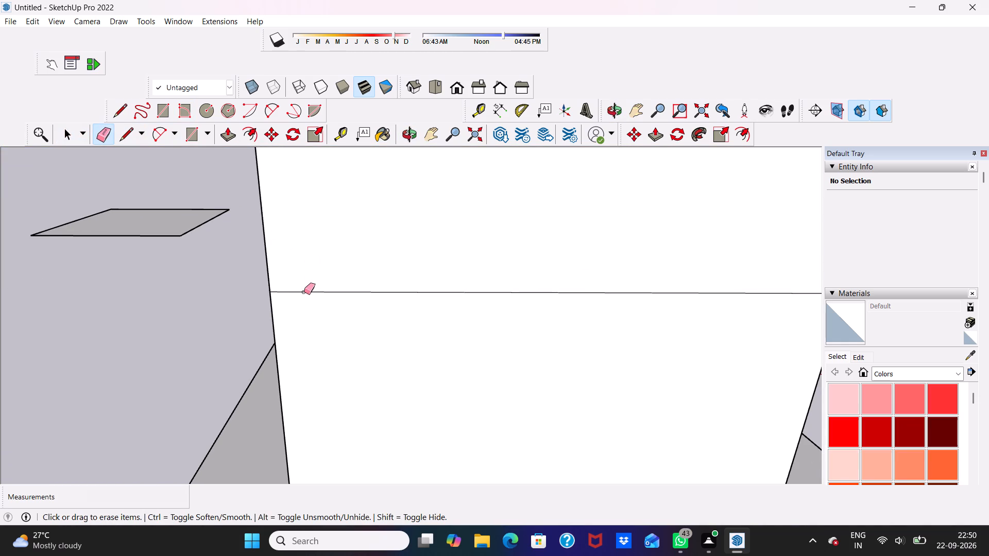
click(303, 293)
Erase the lower of the two horizontal joint lines between the storeys on the front wall and on the far side wall.
scroll(303, 293, down, 8)
middle_drag(361, 302, 102, 245)
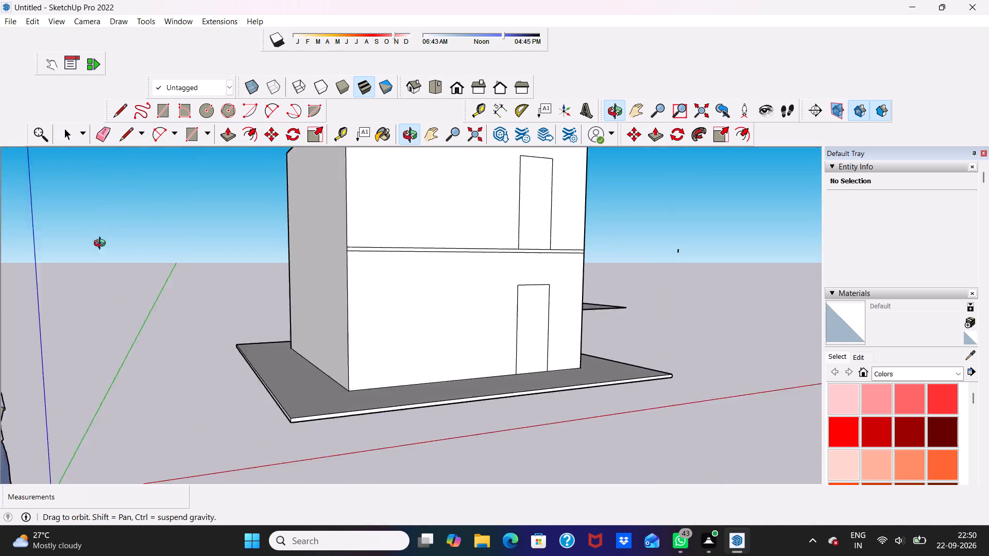
middle_drag(102, 245, 78, 264)
scroll(339, 281, up, 5)
drag(355, 263, 360, 261)
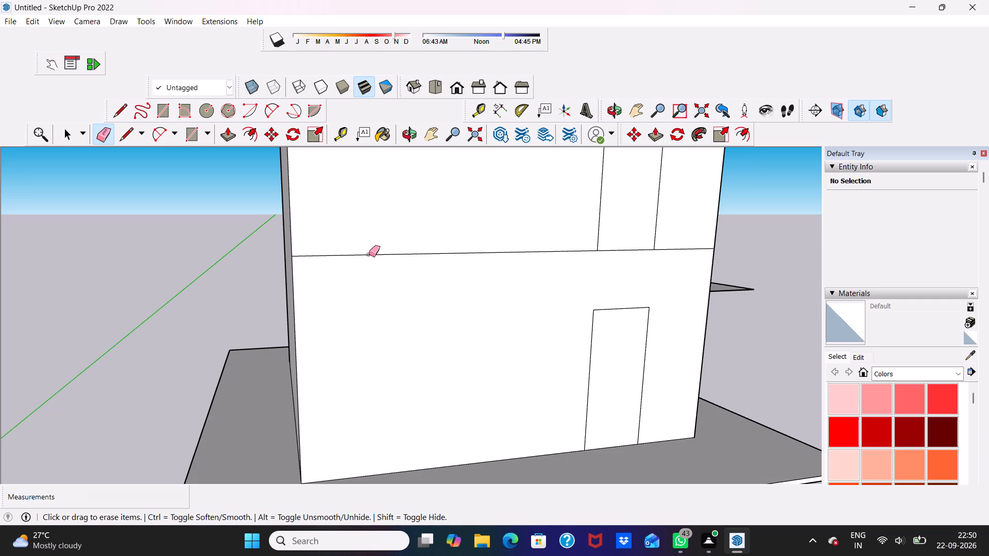
scroll(371, 251, down, 2)
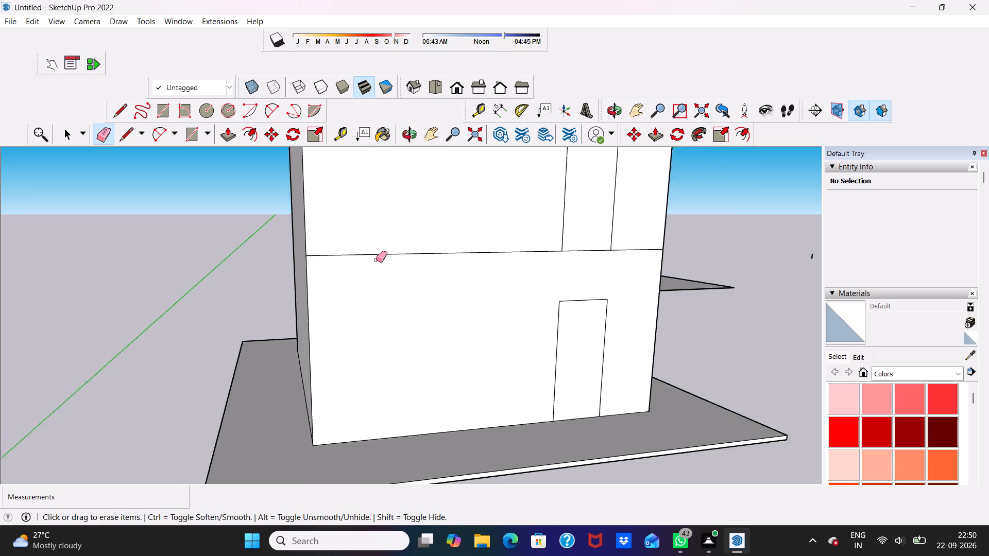
scroll(376, 260, down, 3)
scroll(448, 269, down, 2)
middle_drag(449, 269, 199, 301)
scroll(395, 303, up, 4)
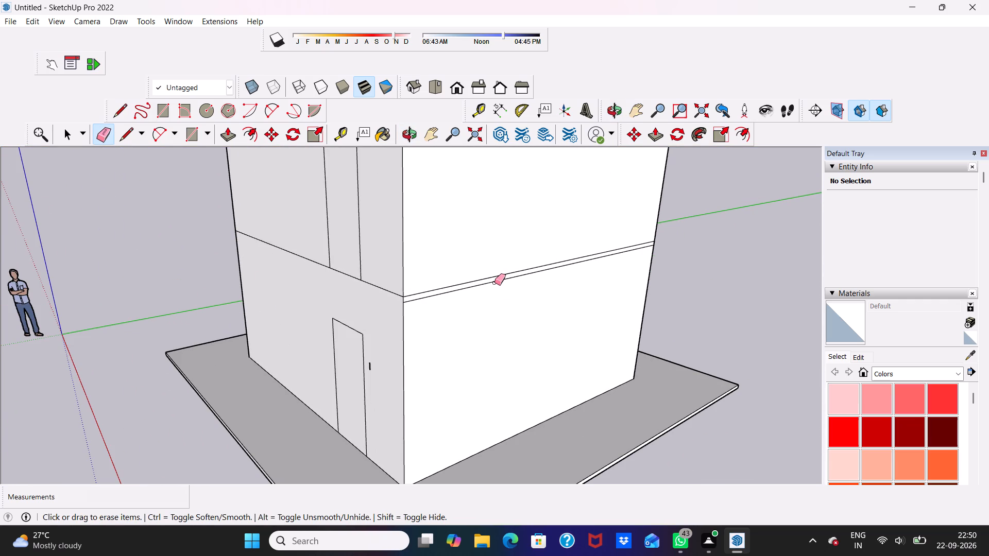
click(494, 281)
Examine the two-storey building's front wall, door outlines and storey joint from several angles.
scroll(498, 285, down, 7)
middle_drag(526, 280, 643, 282)
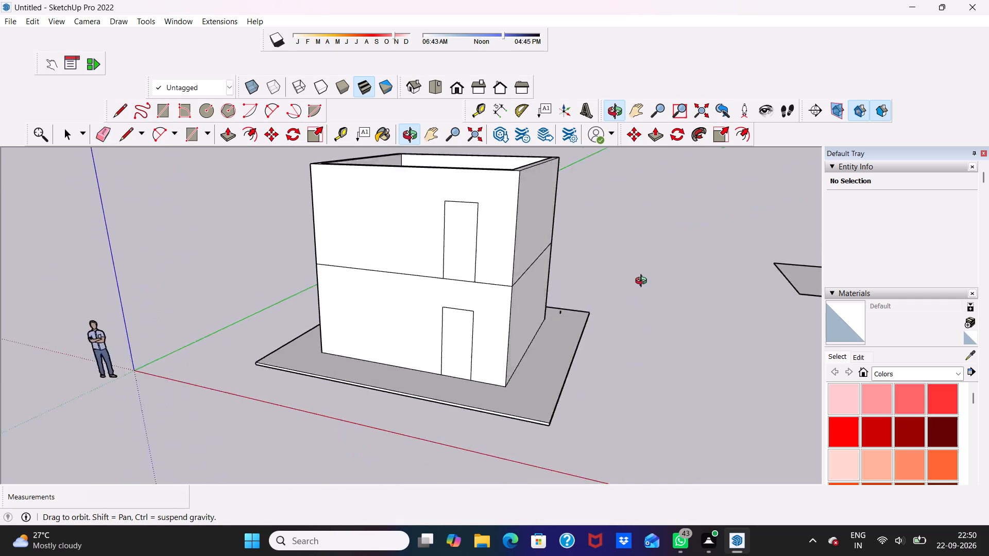
middle_drag(643, 282, 636, 288)
scroll(369, 260, up, 2)
key(space)
scroll(345, 259, down, 1)
middle_drag(349, 259, 446, 241)
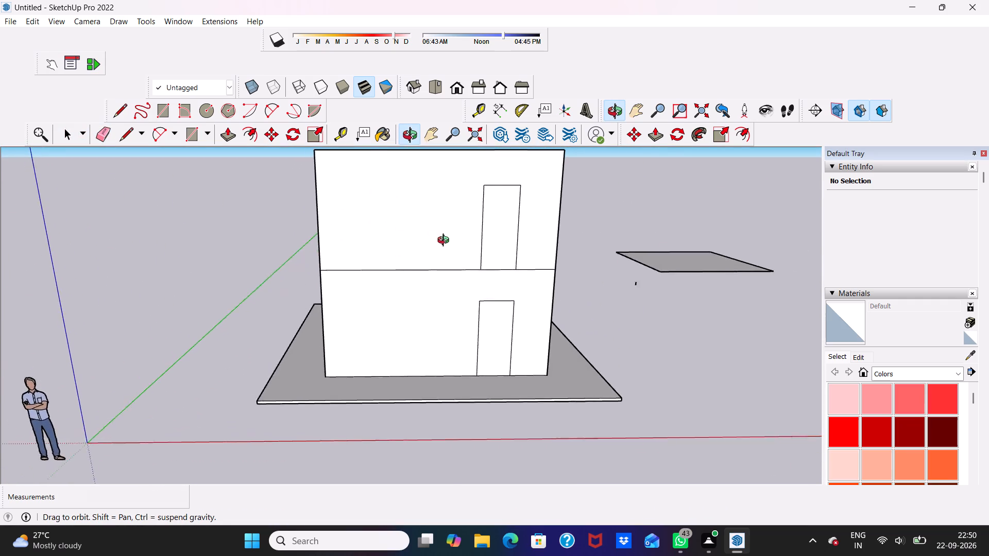
middle_drag(446, 241, 467, 236)
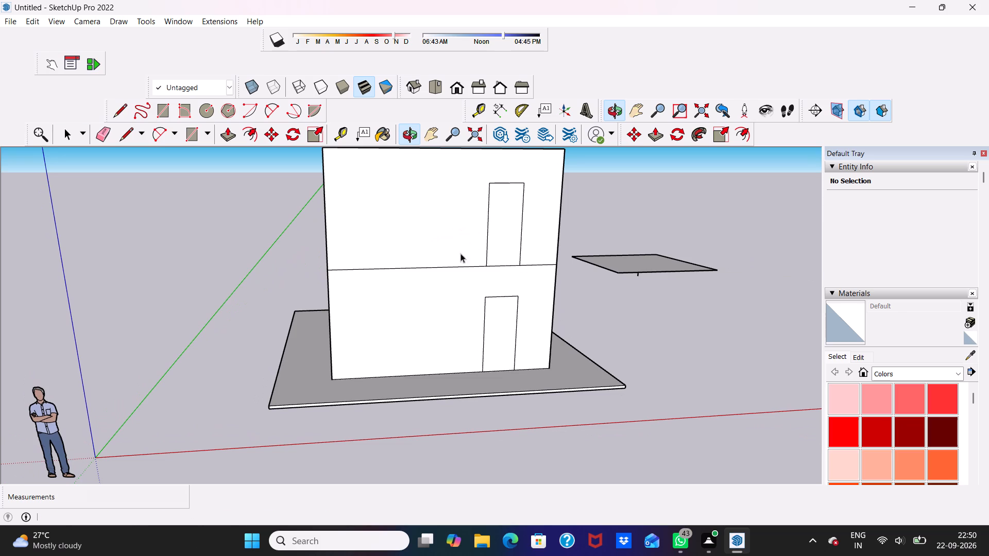
middle_drag(450, 308, 430, 281)
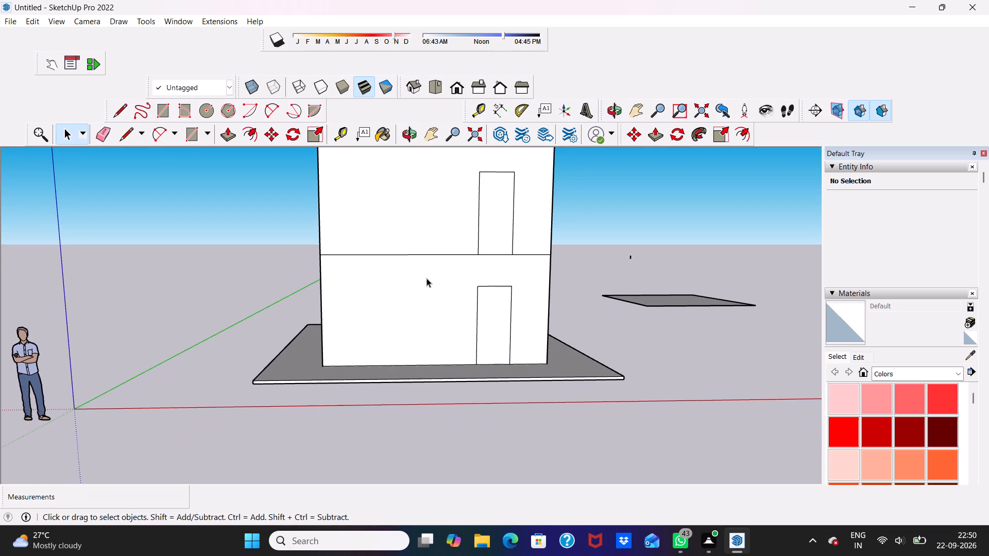
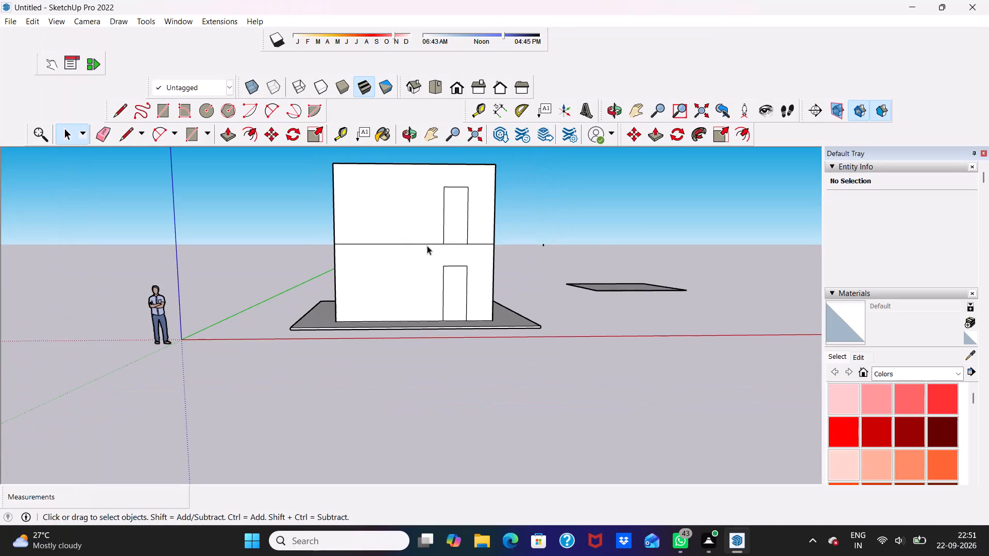
Place a vertical guide on the front wall about 6' 11" from its vertical edge nearest the scale figure.
middle_drag(458, 278, 458, 277)
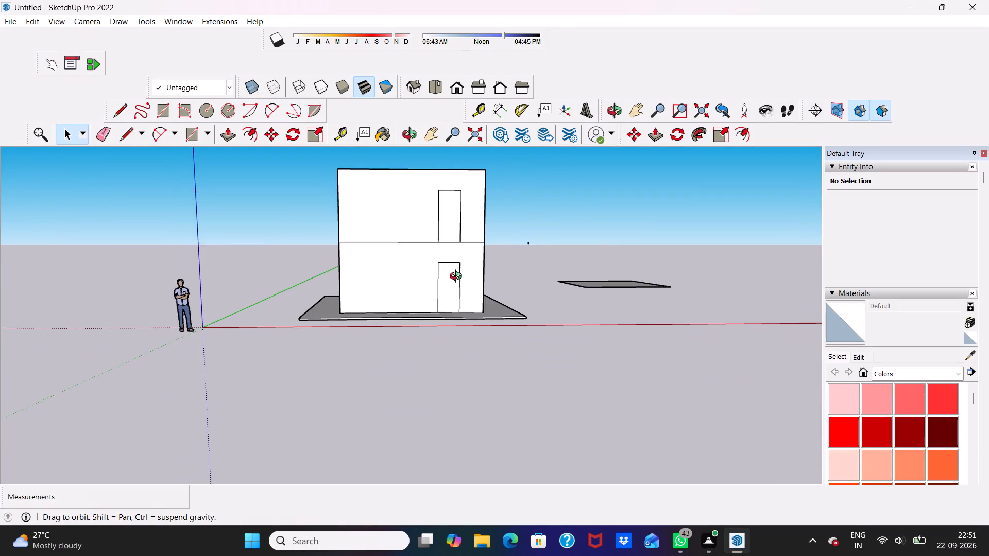
middle_drag(458, 277, 449, 294)
middle_drag(449, 299, 447, 306)
scroll(427, 279, up, 2)
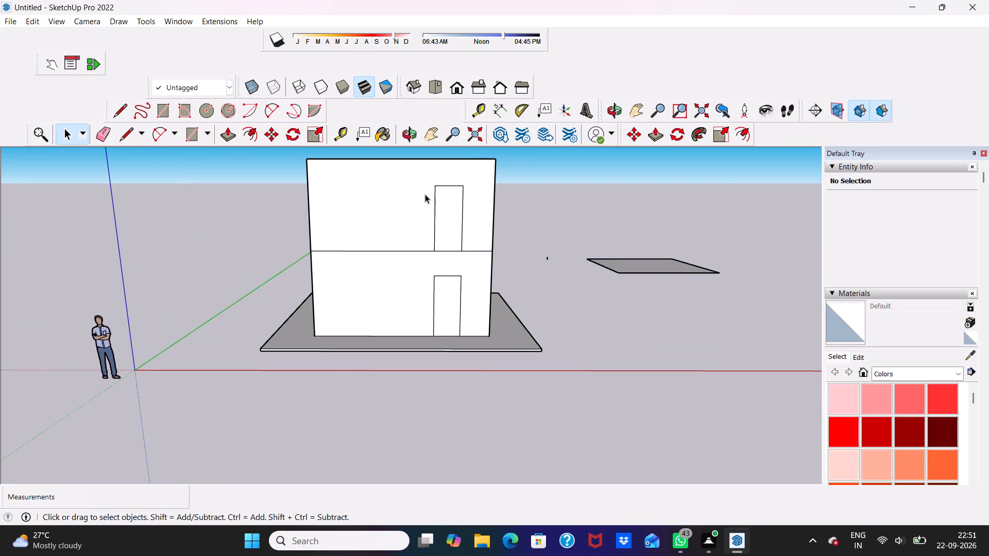
scroll(425, 194, up, 3)
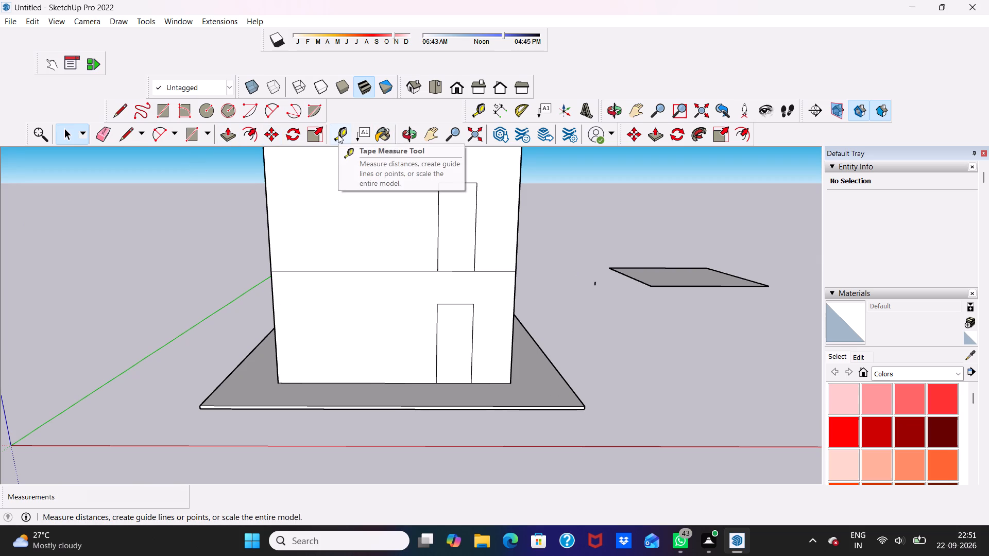
click(338, 134)
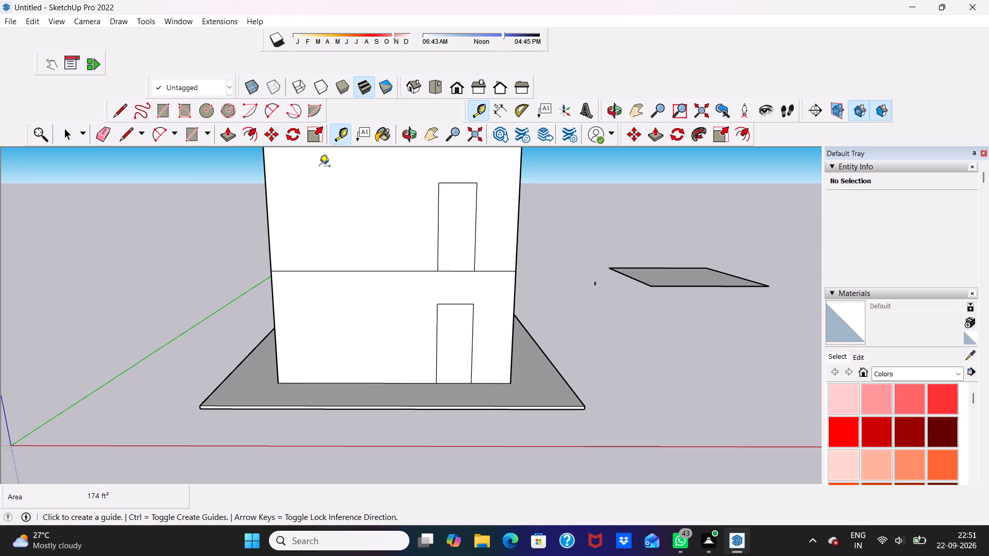
scroll(373, 110, up, 2)
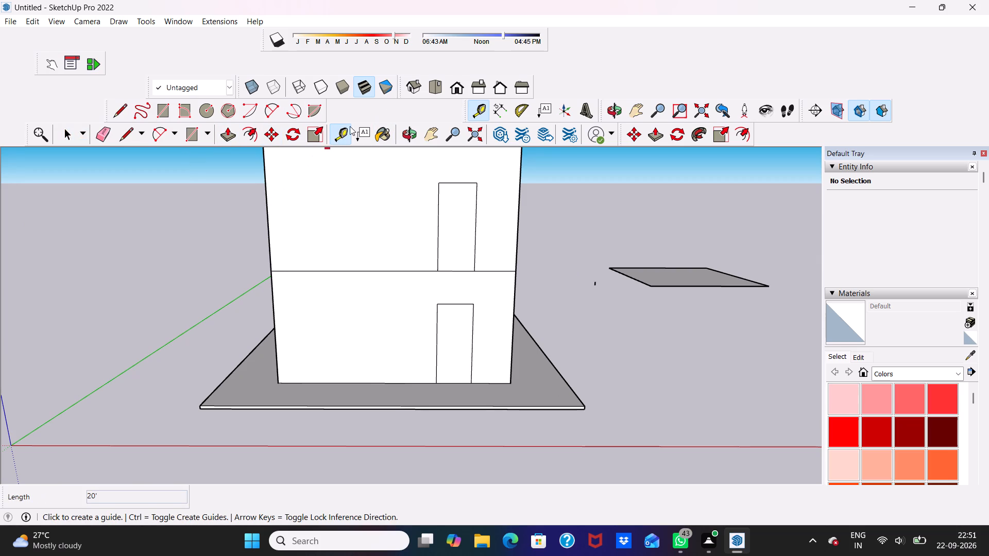
scroll(345, 117, up, 4)
click(344, 131)
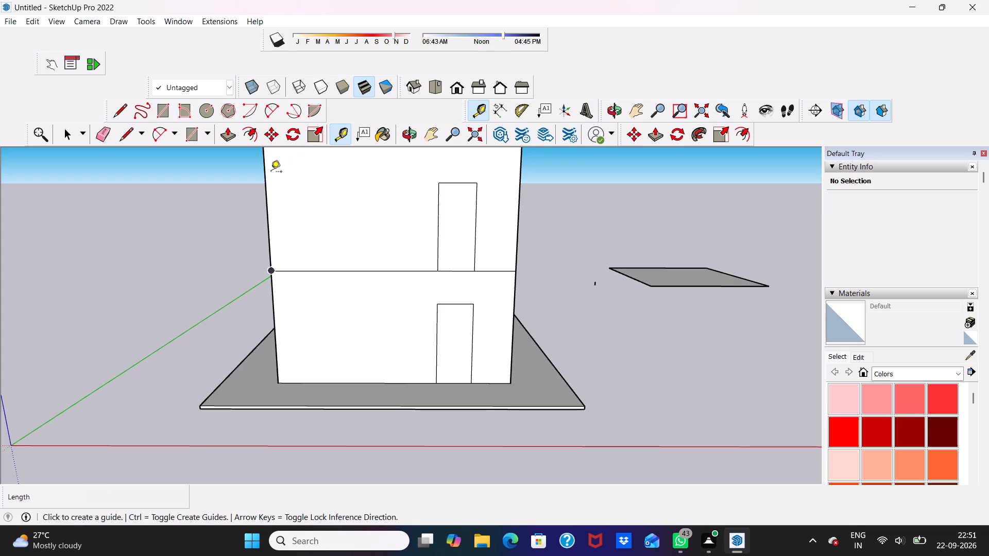
click(265, 178)
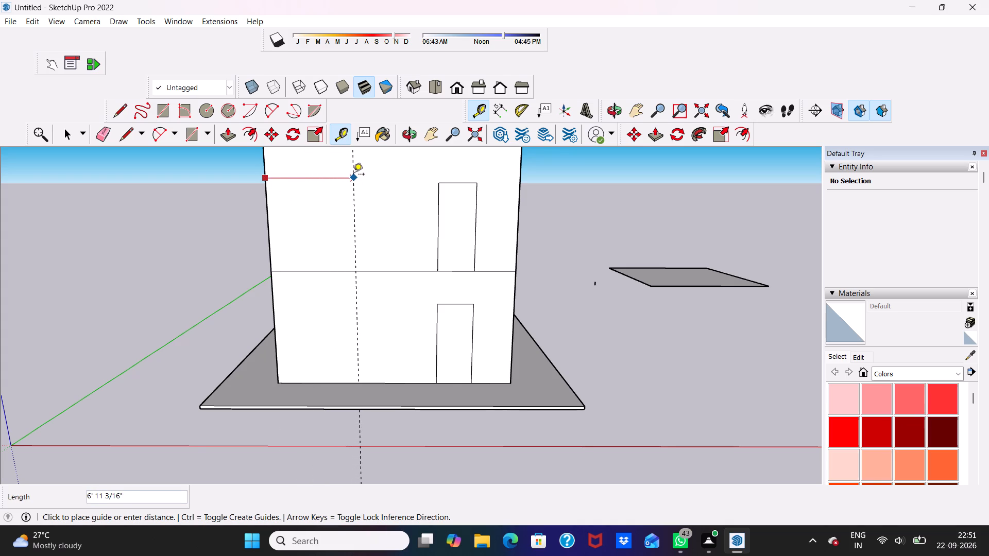
click(353, 175)
key(space)
Draw a vertical line about 9' 9" long down the upper storey's front wall, following the guide from top edge to storey joint.
scroll(304, 176, down, 4)
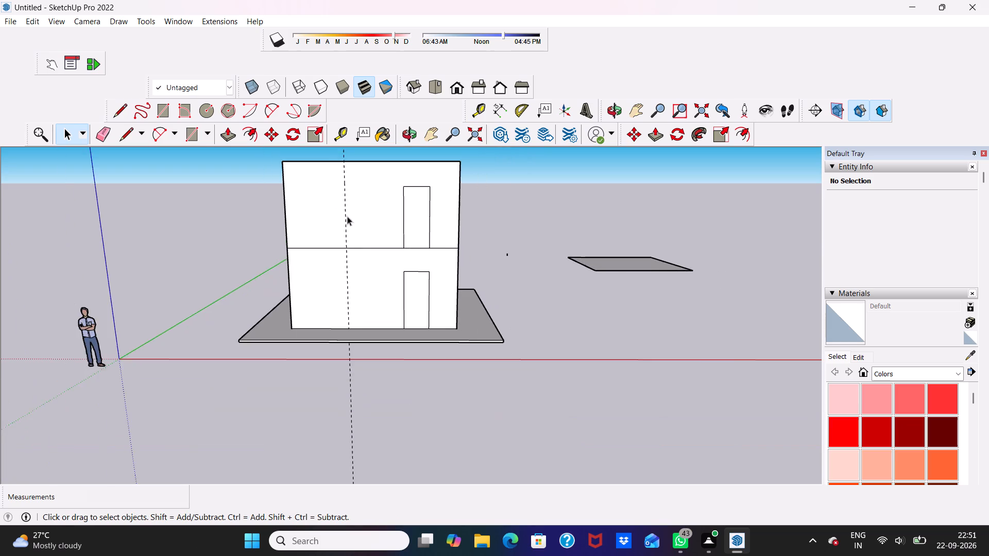
middle_drag(347, 216, 364, 184)
scroll(143, 196, up, 3)
click(125, 134)
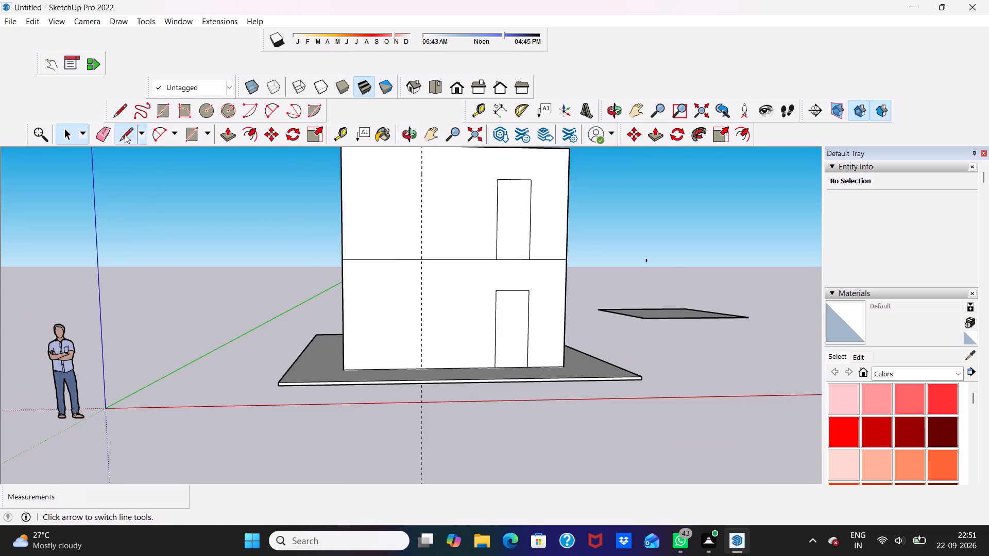
scroll(368, 189, down, 4)
scroll(410, 156, up, 4)
click(402, 162)
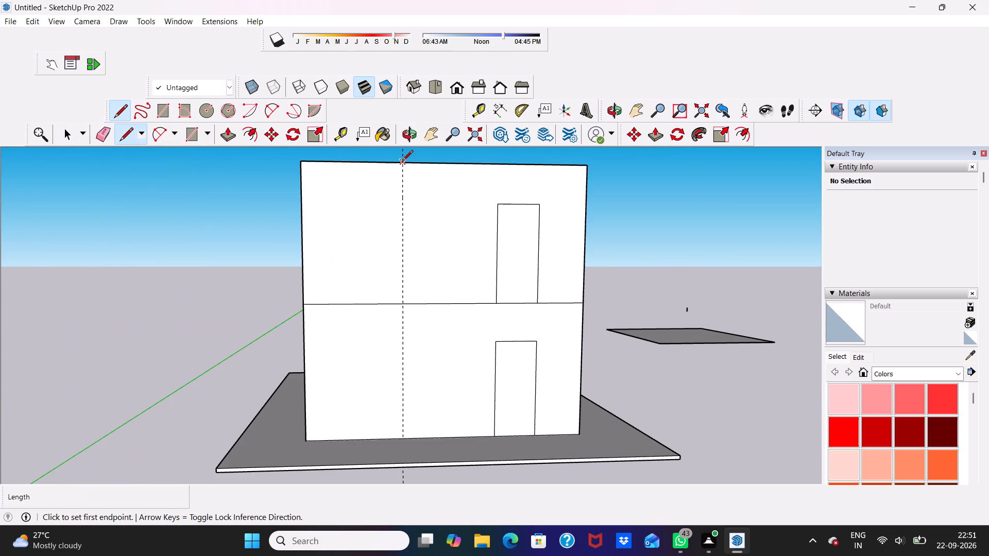
click(400, 303)
key(space)
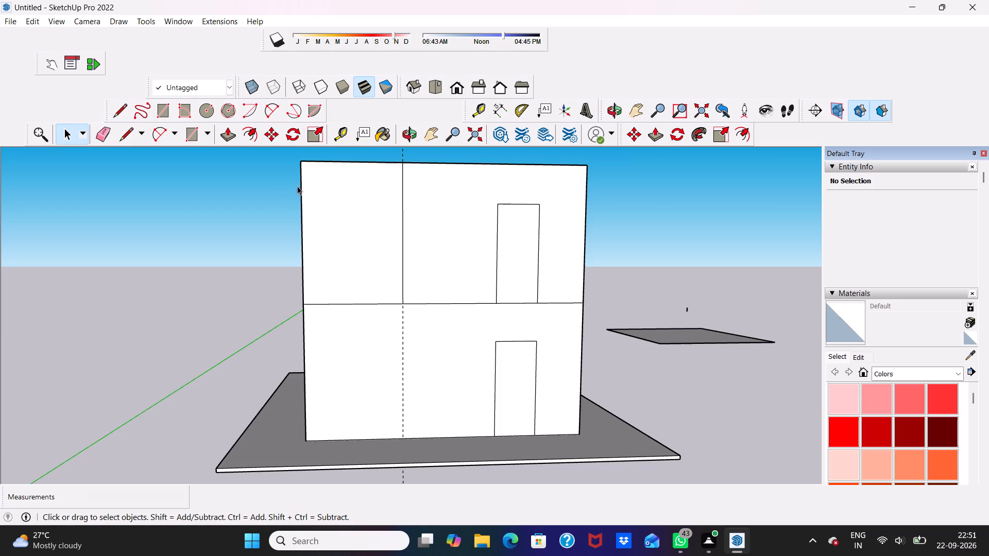
Erase the vertical guide running through the front wall.
scroll(279, 190, down, 3)
drag(264, 190, 176, 166)
click(106, 133)
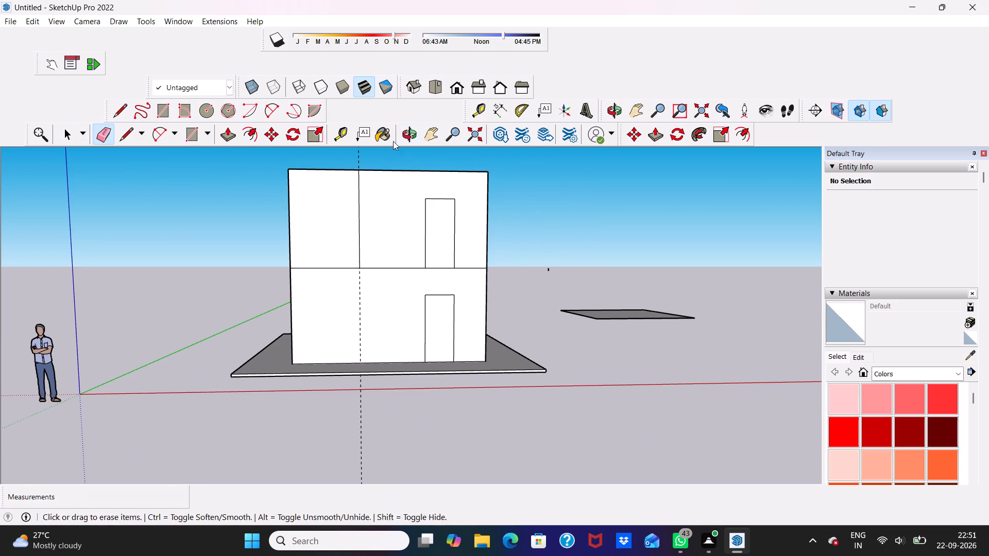
click(360, 155)
scroll(359, 163, down, 3)
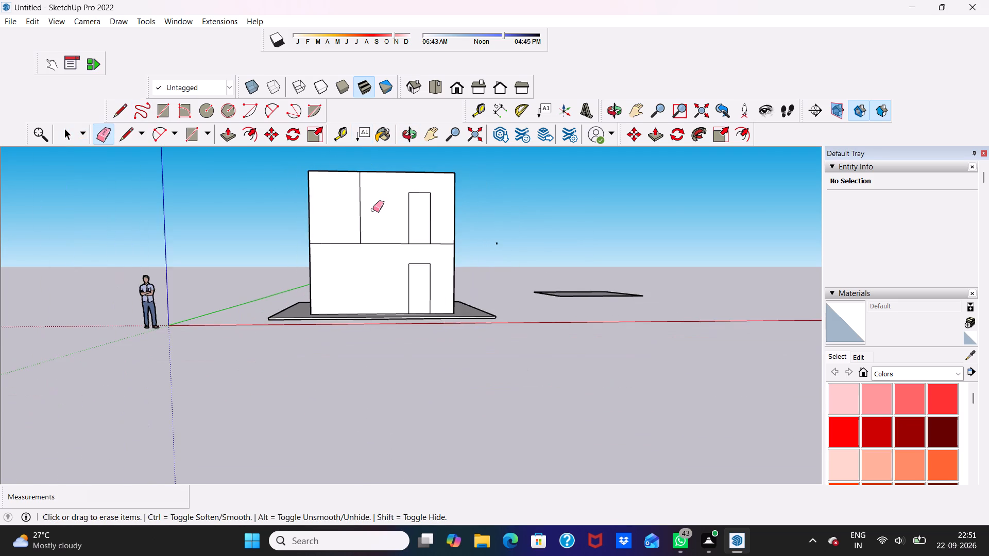
Place a vertical guide on the lower storey's front wall about 4' 3" from the edge nearest the scale figure.
middle_drag(373, 210, 385, 256)
key(space)
key(space)
key(space)
scroll(353, 291, up, 3)
key(space)
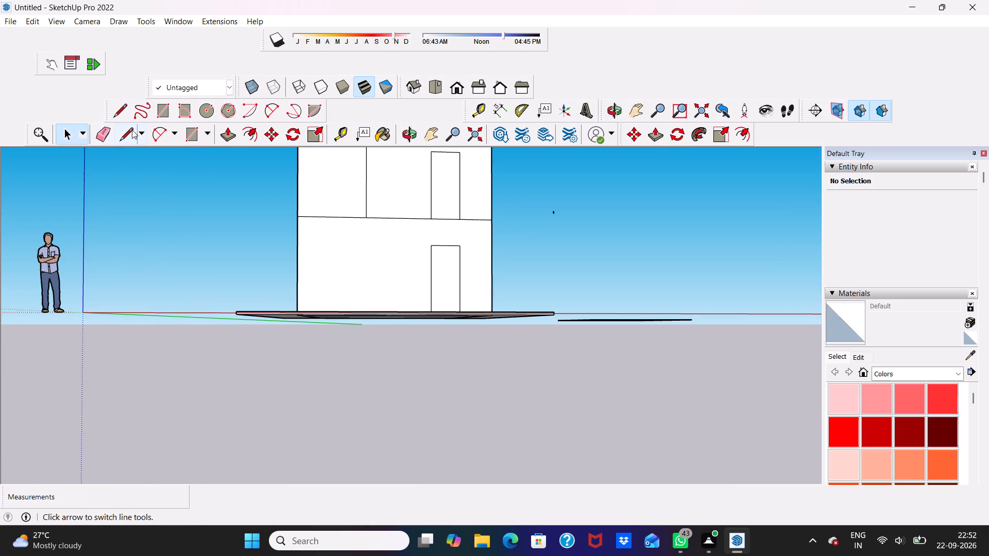
click(345, 127)
scroll(340, 272, up, 1)
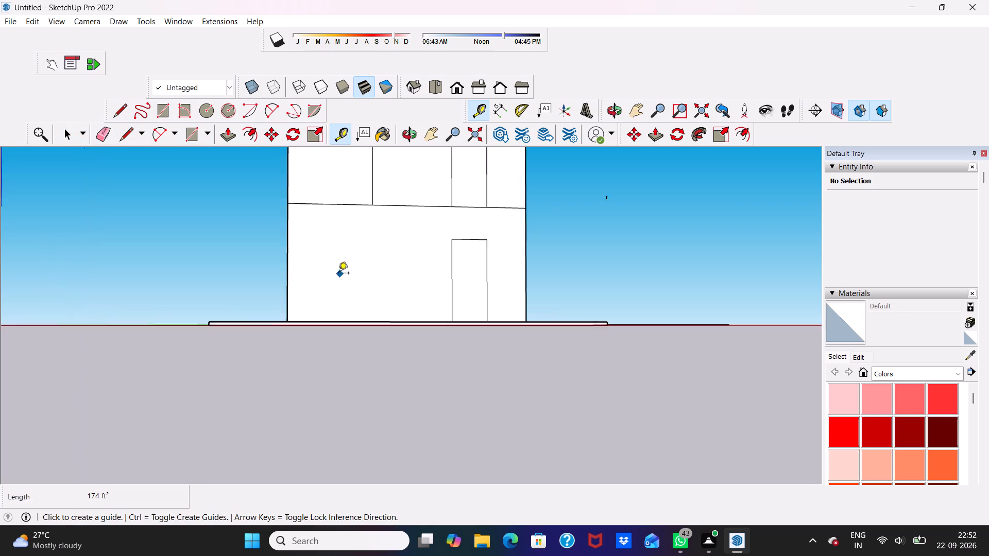
scroll(338, 274, up, 2)
scroll(300, 297, up, 4)
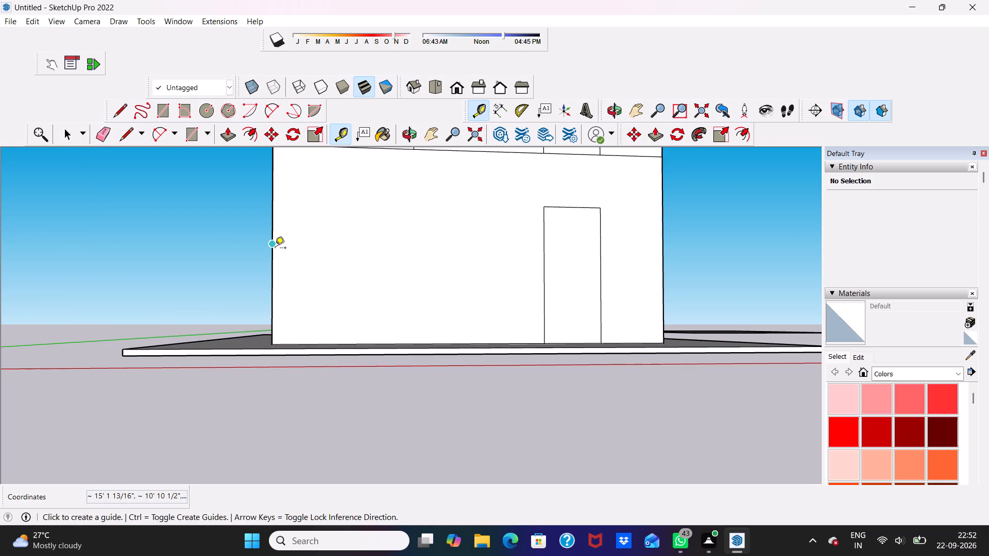
scroll(288, 220, up, 2)
click(272, 204)
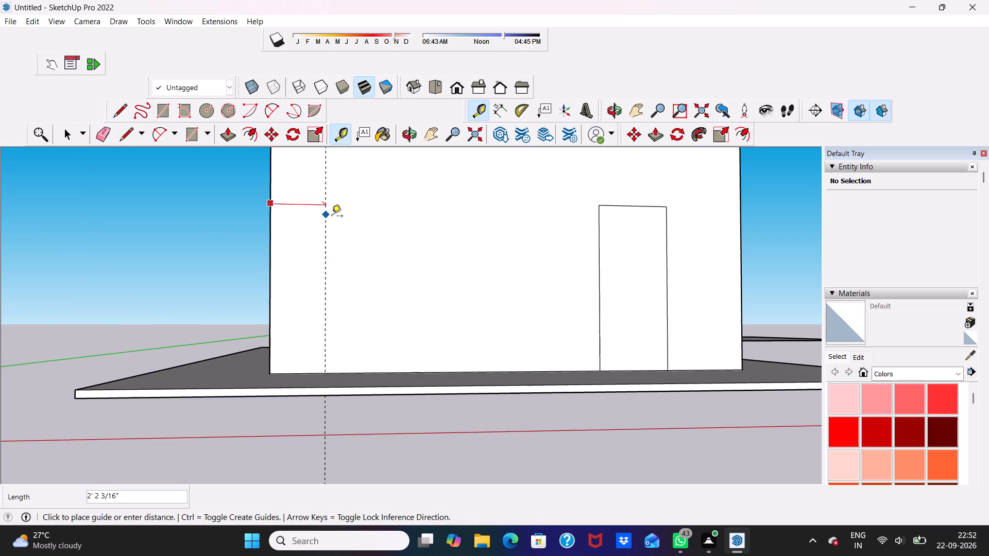
scroll(360, 221, down, 7)
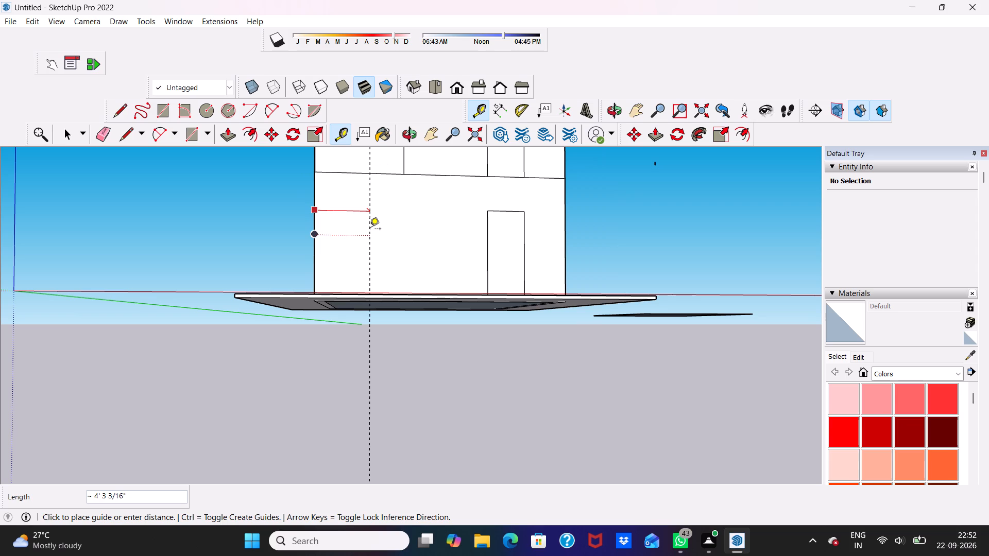
click(370, 230)
key(space)
Draw a vertical line along the guide on the lower storey's front wall, from the storey joint down to the base.
scroll(373, 207, up, 3)
scroll(225, 175, up, 1)
click(127, 128)
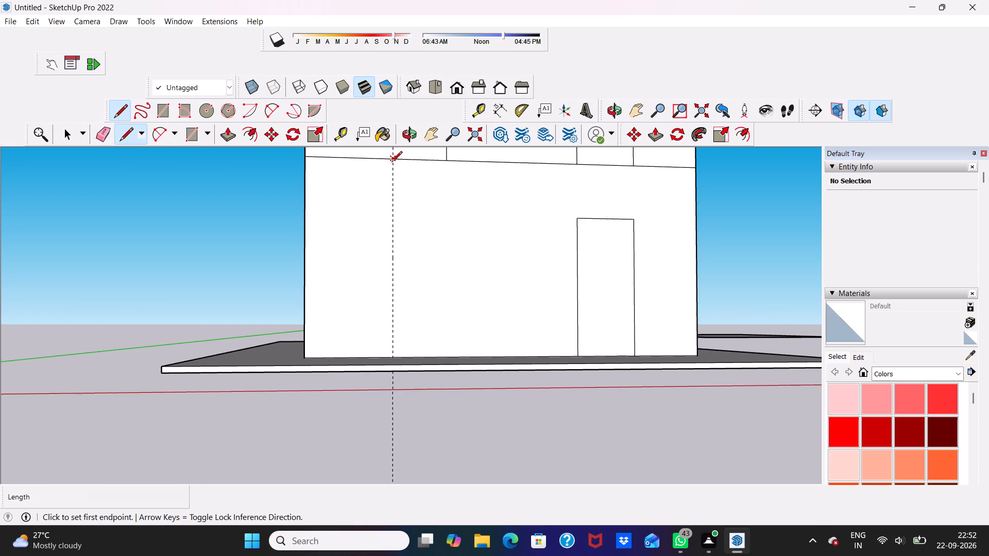
click(391, 163)
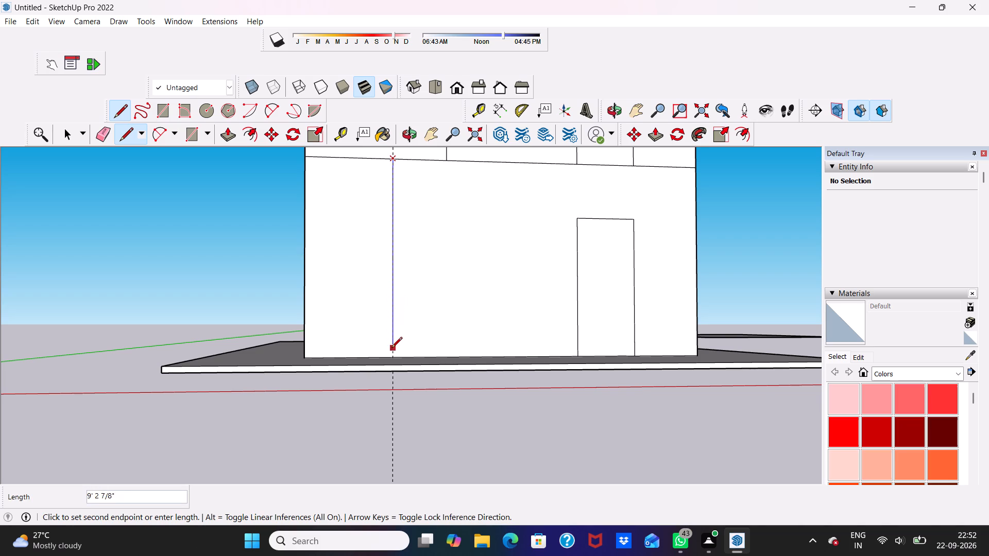
click(391, 357)
key(space)
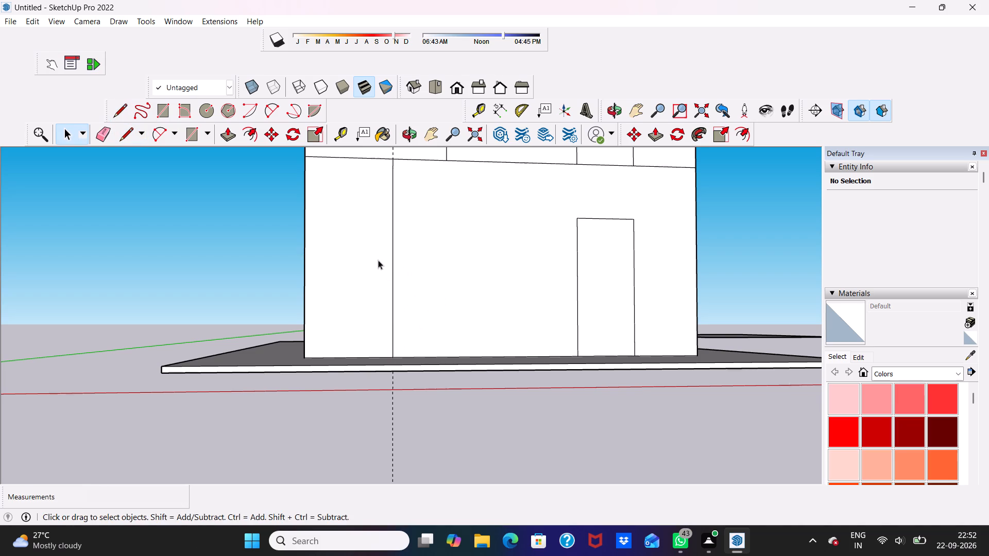
Erase the vertical guide beside the lower storey's new dividing line.
click(106, 130)
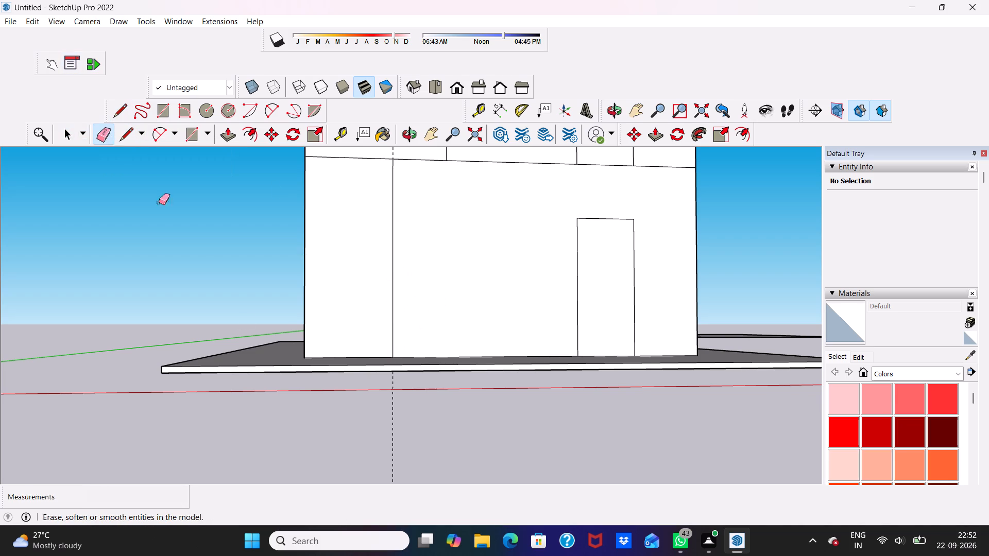
click(390, 426)
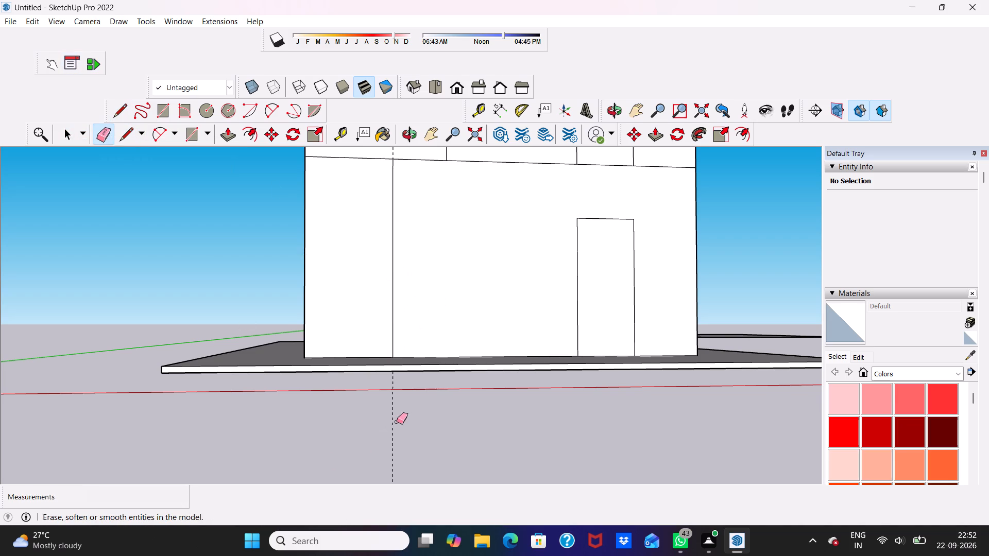
click(392, 425)
scroll(395, 422, down, 3)
key(space)
scroll(448, 285, down, 1)
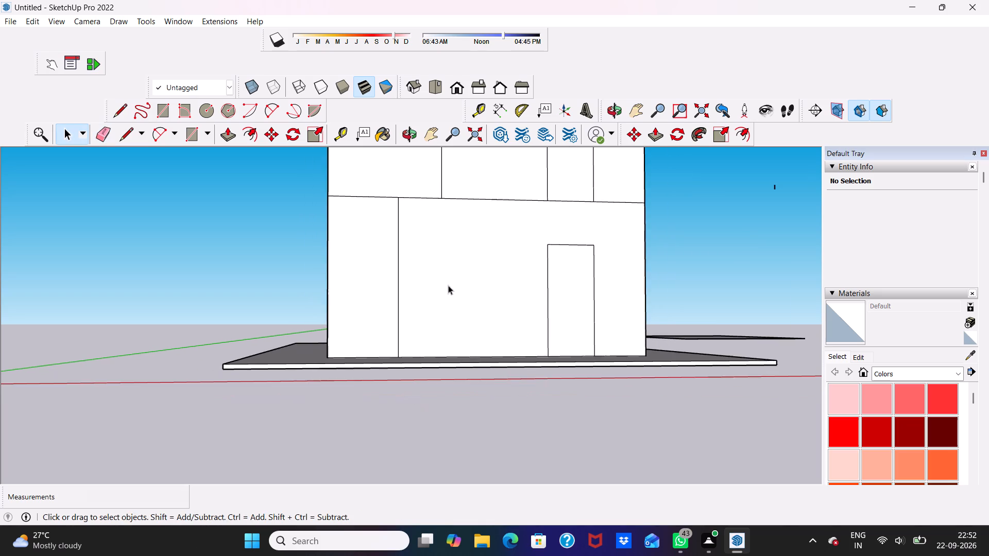
Draw an upright window rectangle about 3' 10" by 2' on the lower front wall between the dividing line and the door.
middle_drag(447, 284, 398, 354)
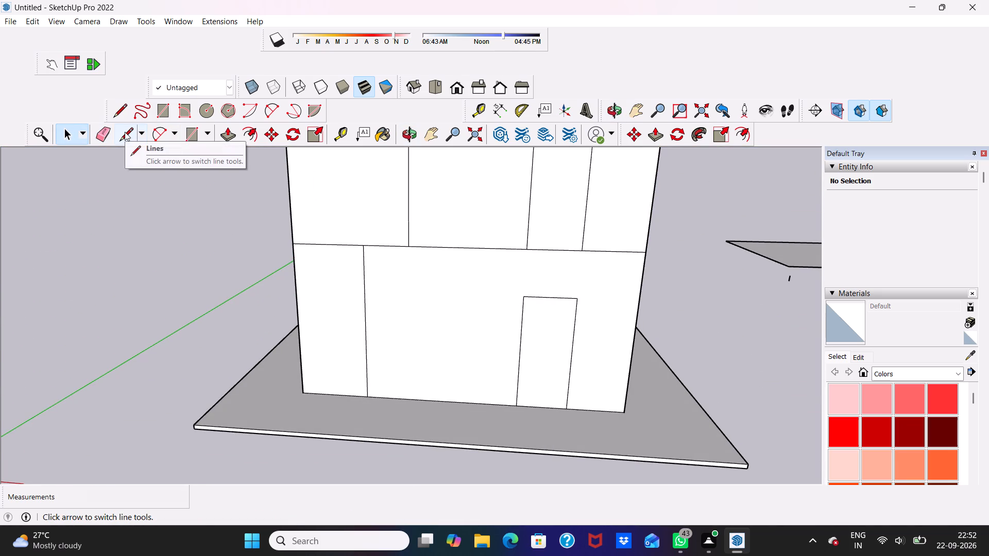
click(169, 111)
scroll(406, 273, up, 1)
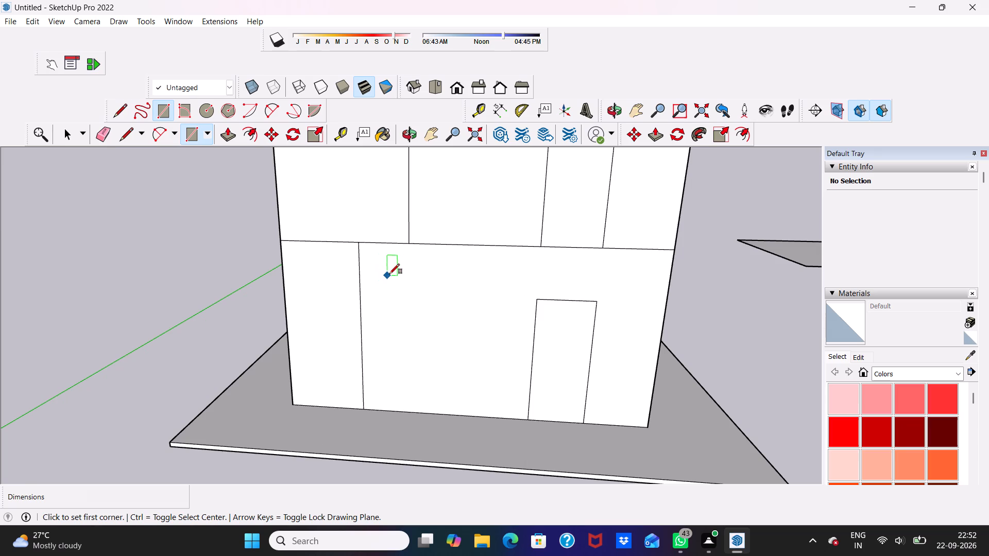
click(381, 278)
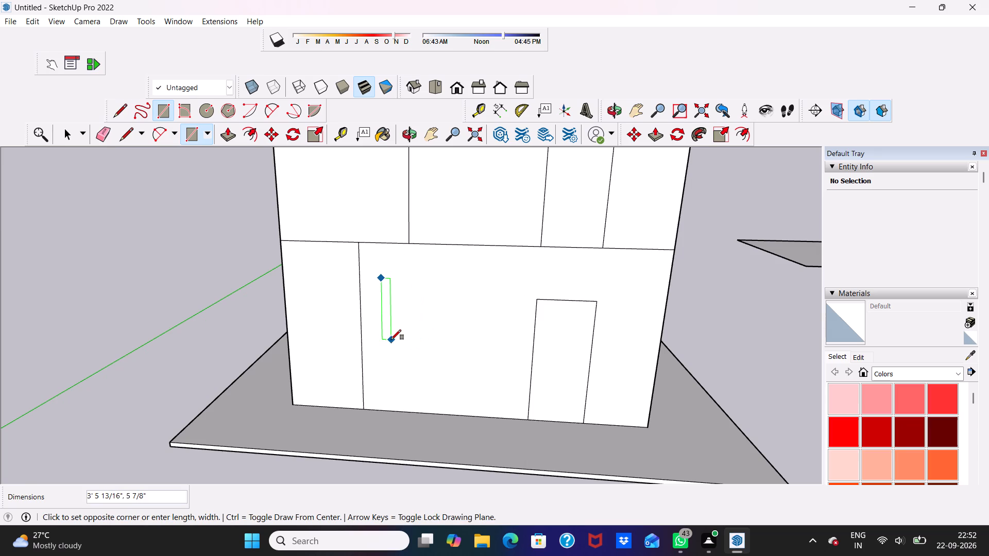
click(418, 347)
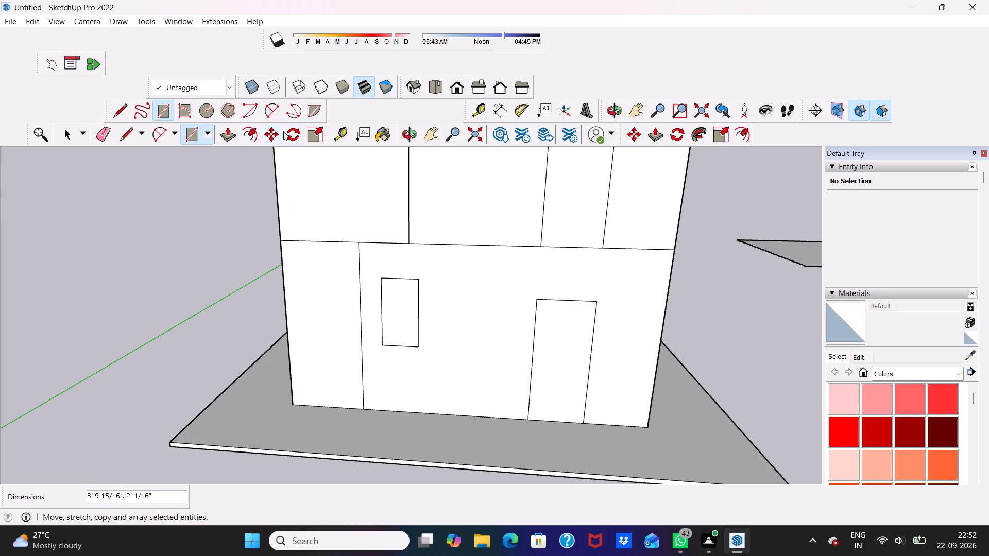
Offset the window rectangle outward about 1' 2" so its outline reaches the vertical dividing line.
click(252, 134)
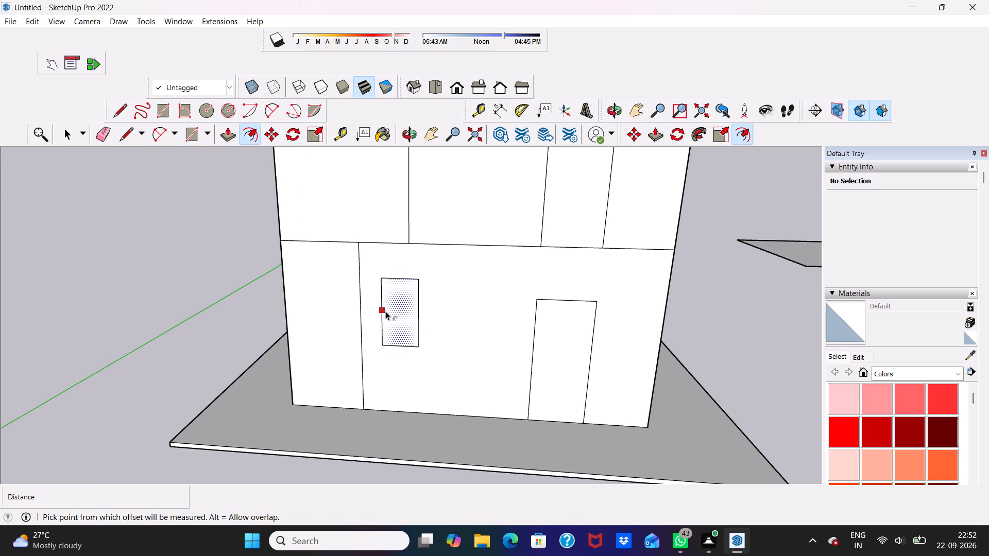
click(384, 311)
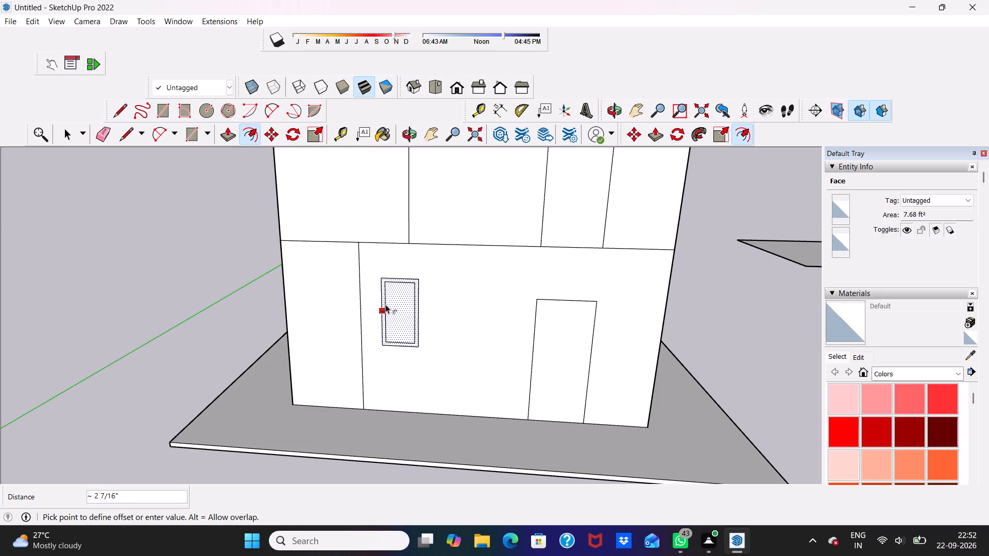
scroll(380, 306, up, 1)
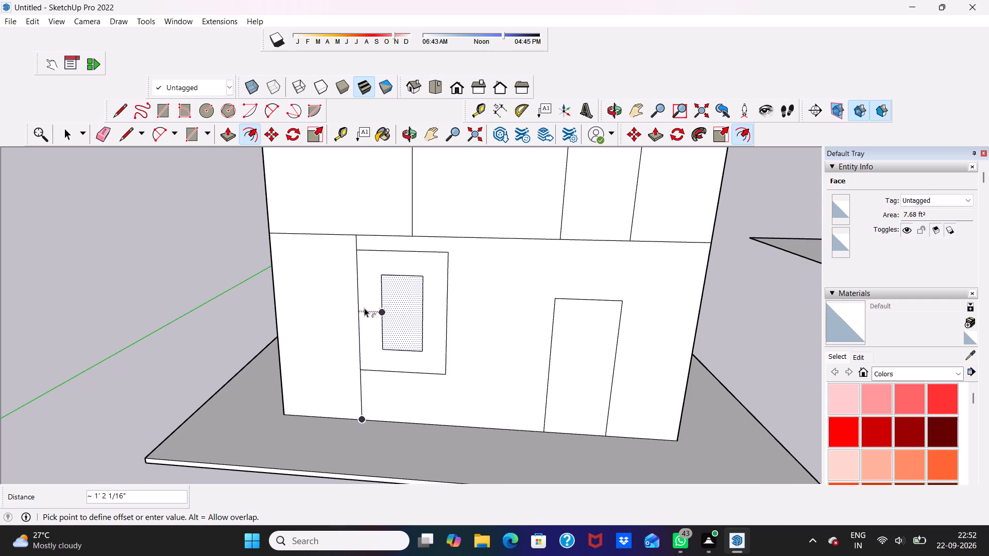
click(364, 308)
Offset the window's outer outline inward to add an intermediate frame outline around the inner rectangle.
scroll(381, 270, down, 5)
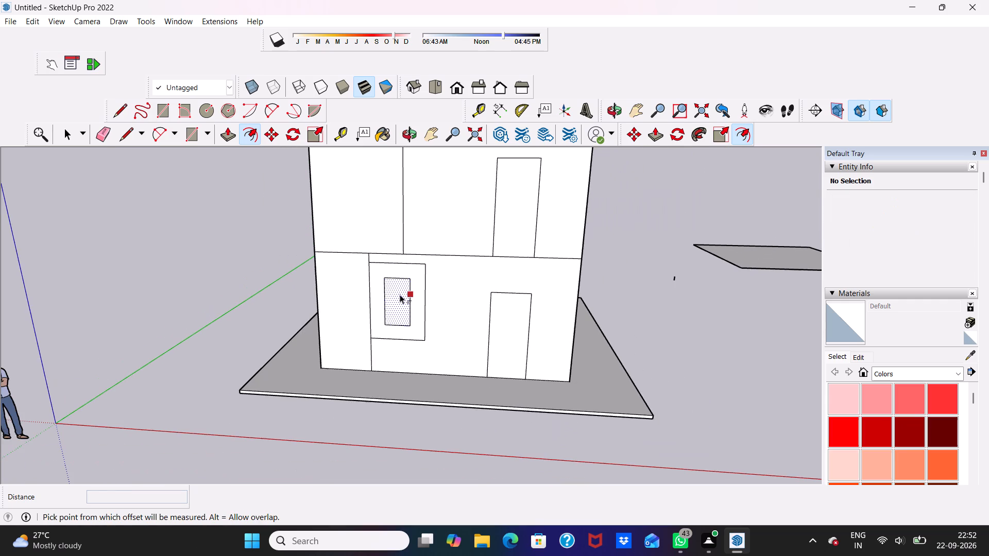
click(390, 267)
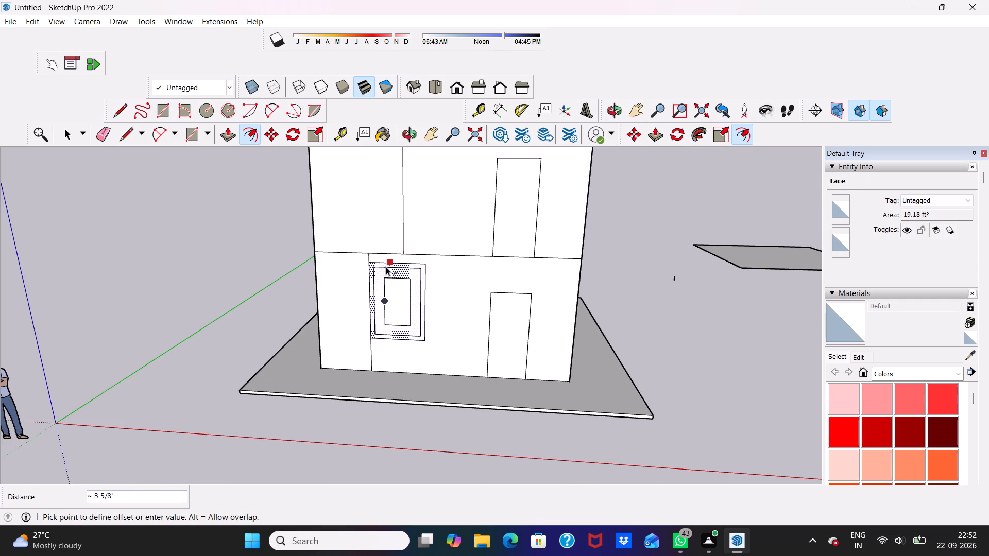
drag(386, 269, 390, 269)
key(space)
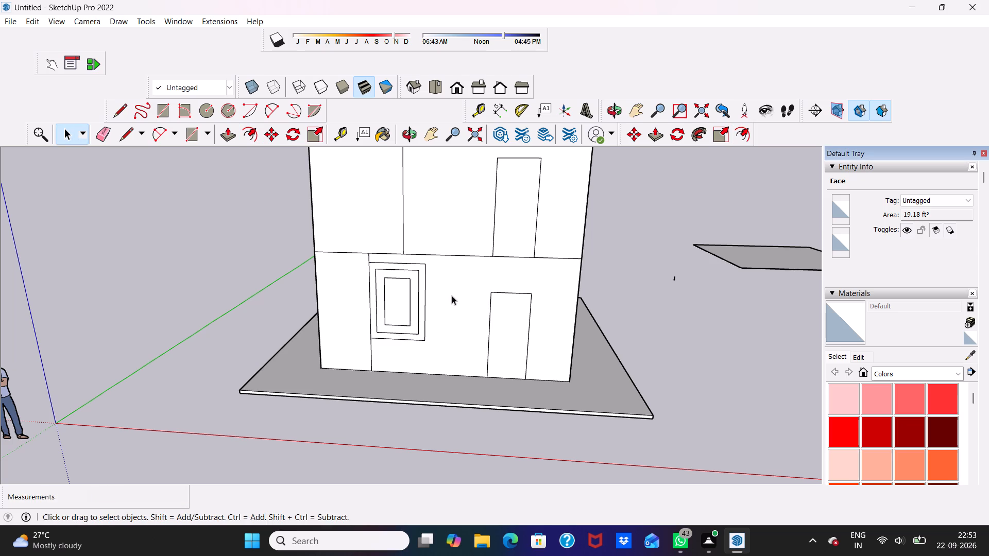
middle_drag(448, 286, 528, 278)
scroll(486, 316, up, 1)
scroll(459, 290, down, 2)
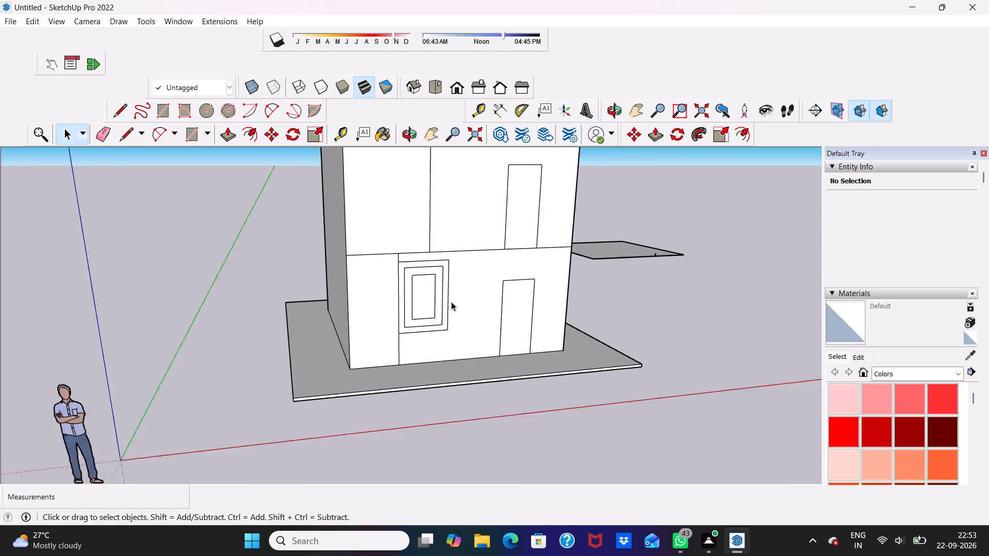
Draw a small upright window rectangle about 3' by 1' 10" on the lower front wall between the large window and the door.
scroll(451, 302, down, 3)
middle_drag(449, 316, 433, 302)
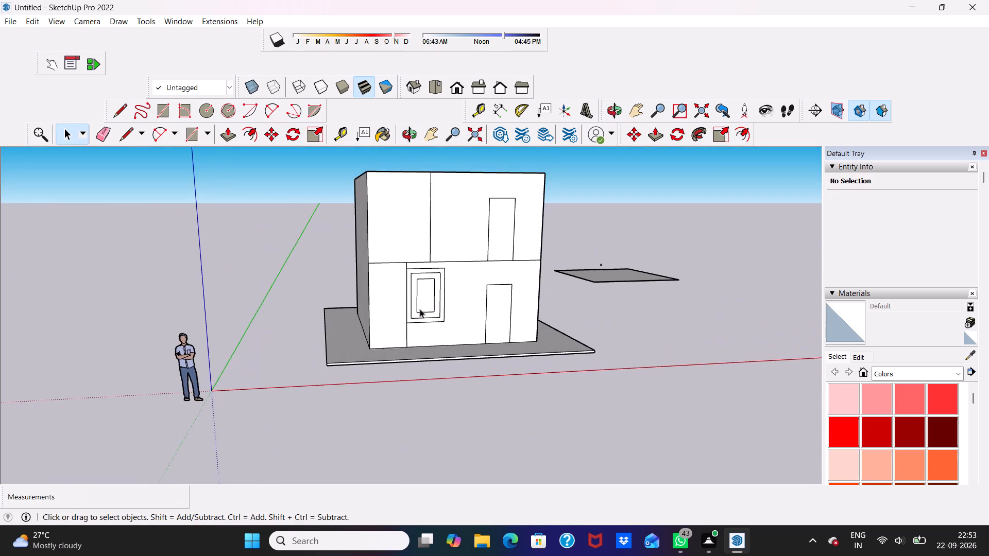
scroll(462, 314, up, 3)
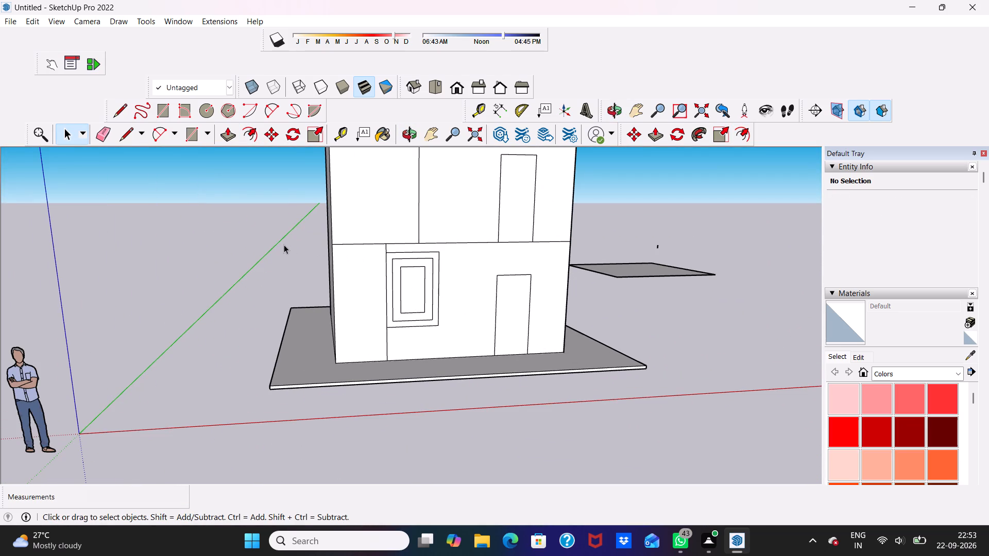
scroll(283, 247, down, 1)
scroll(219, 150, up, 1)
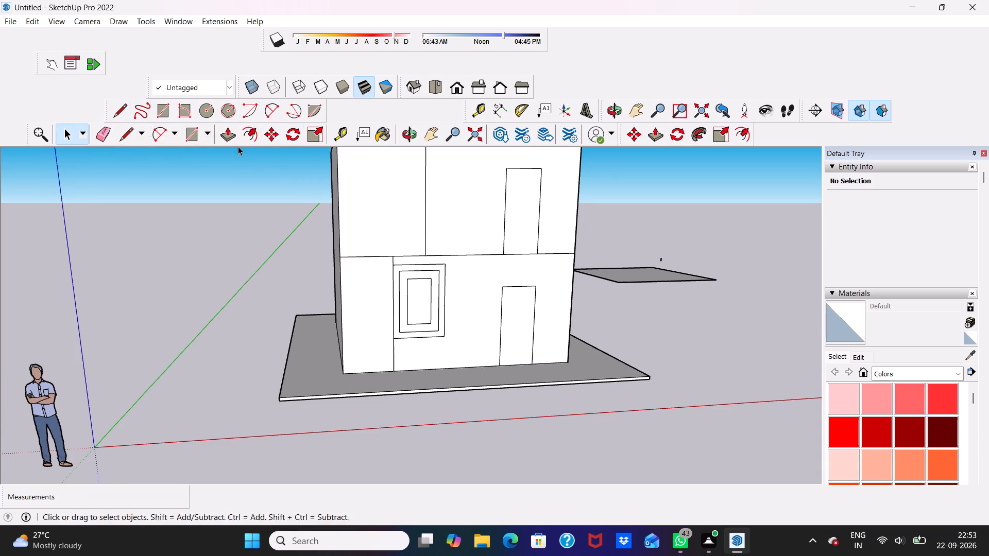
click(163, 107)
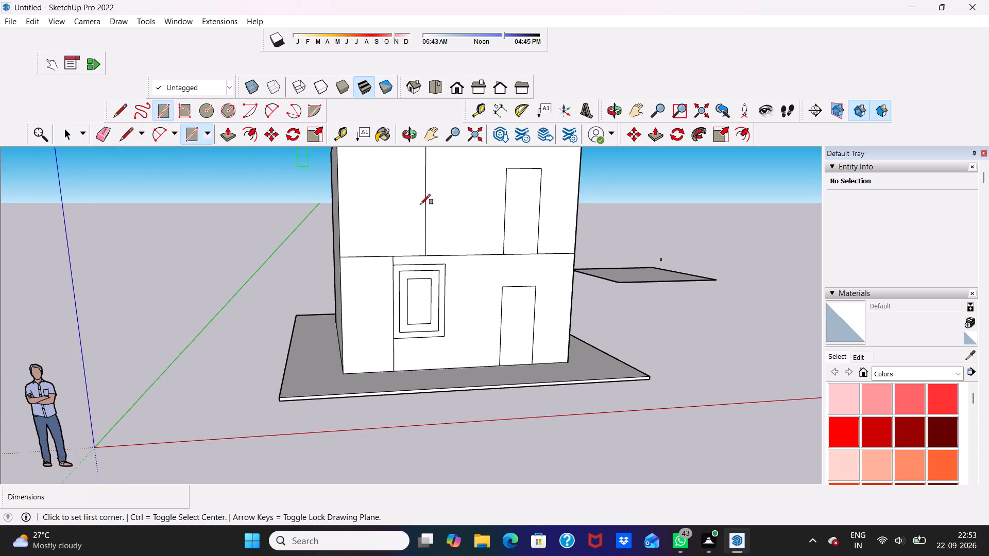
scroll(480, 347, up, 6)
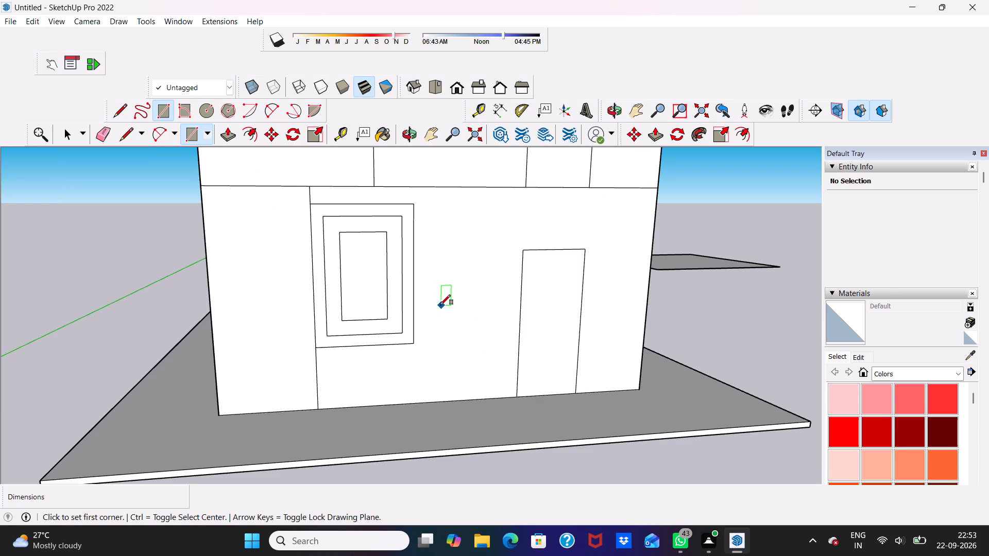
click(440, 302)
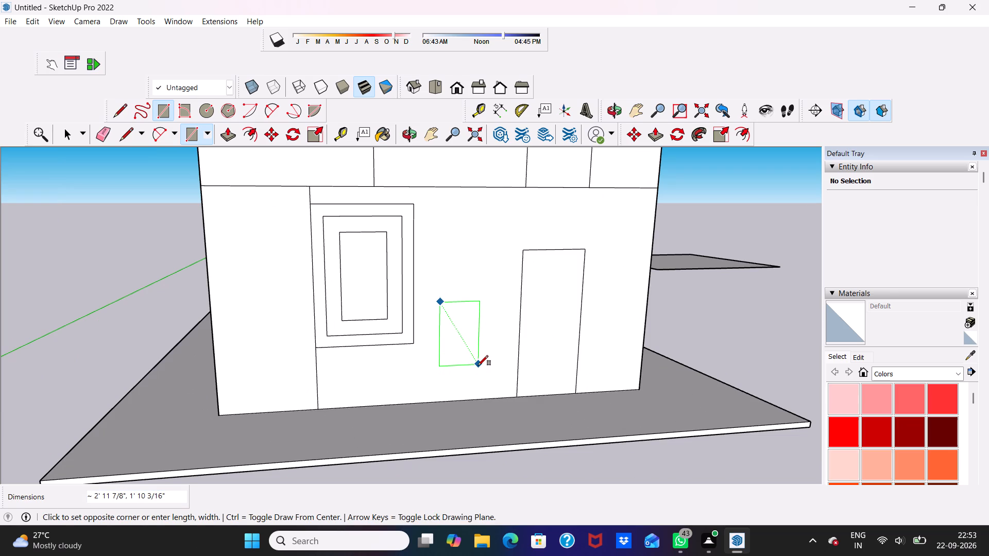
click(476, 366)
key(space)
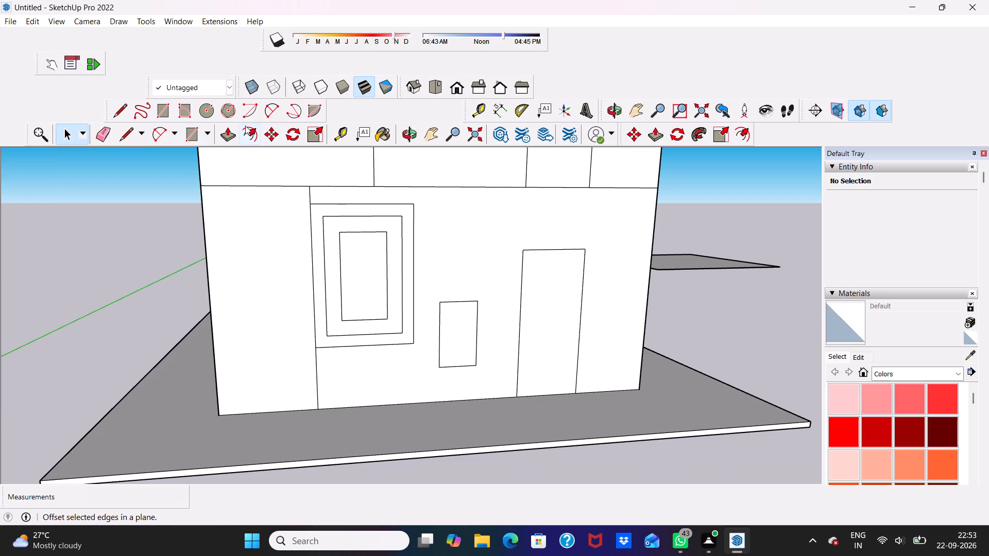
Offset the small window rectangle inward about 3" to form its inner outline.
click(246, 129)
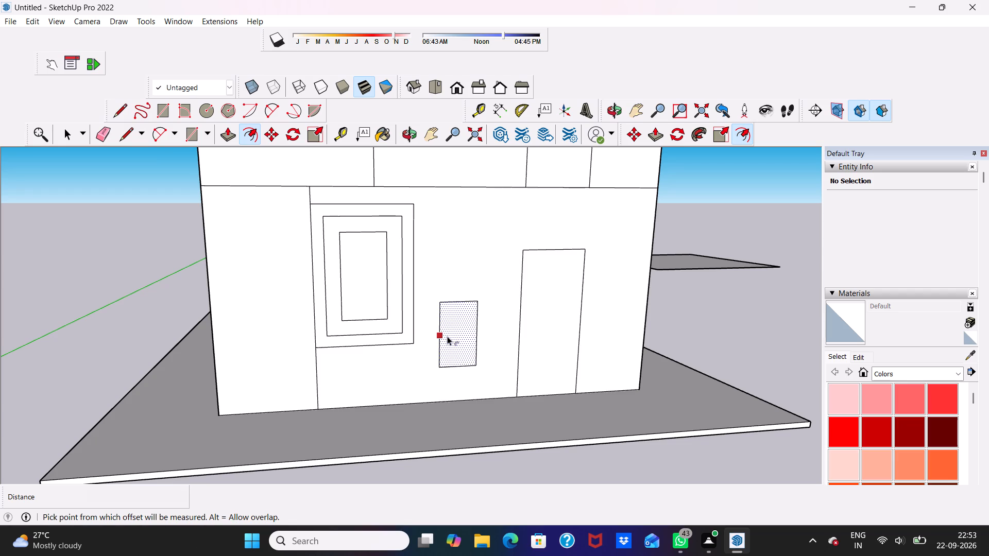
click(446, 336)
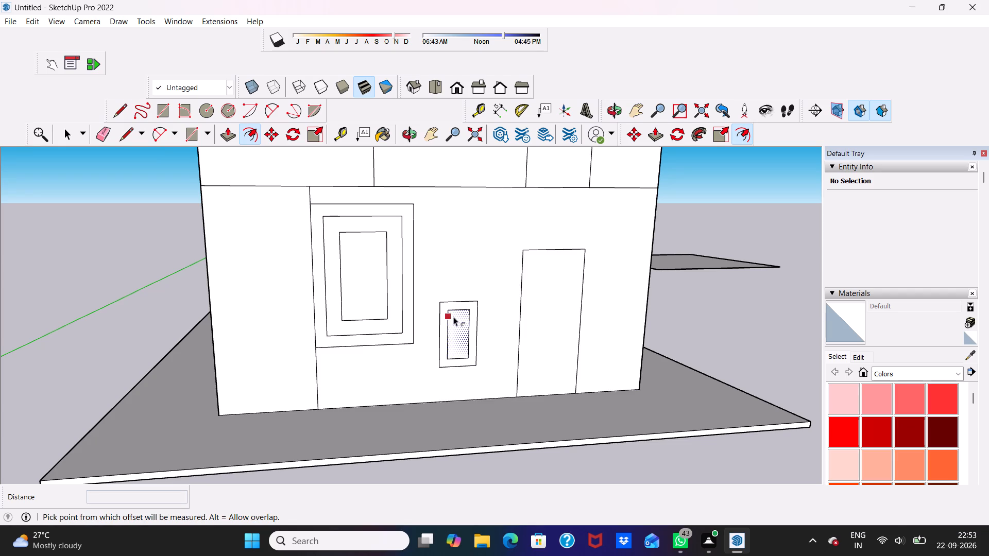
key(ctrl+z)
click(444, 327)
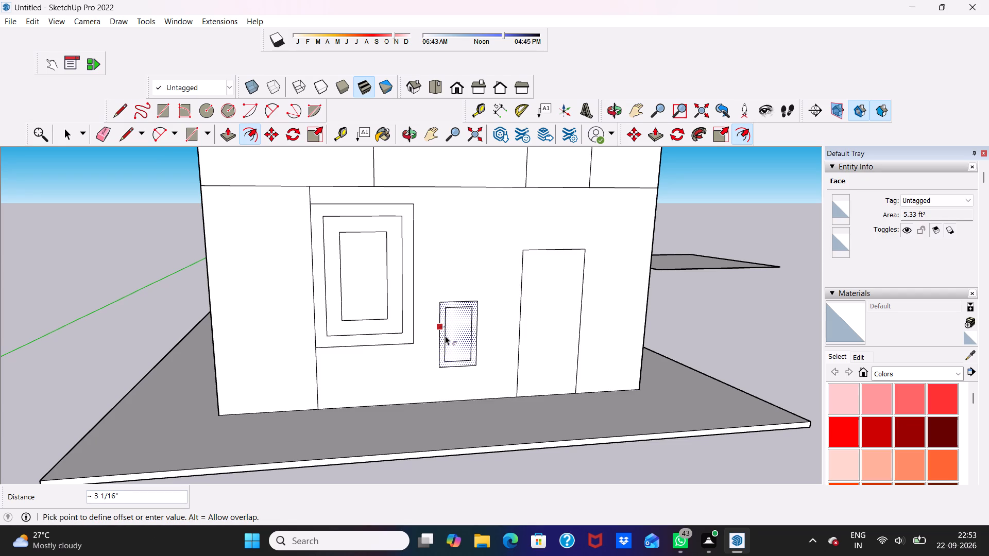
click(445, 336)
Offset the small window's original outline outward about 3 5/8" to add an outer frame outline.
scroll(446, 350, down, 1)
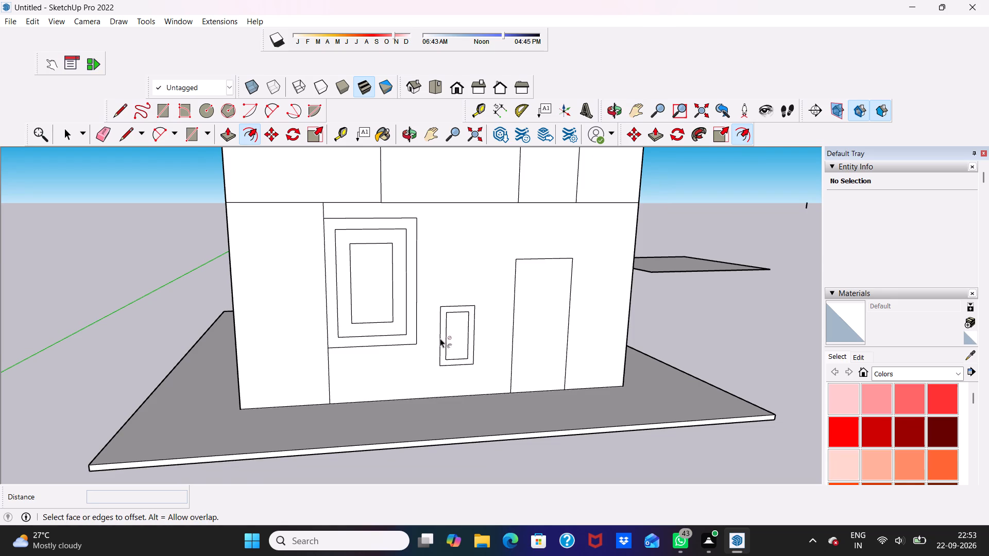
scroll(450, 331, up, 5)
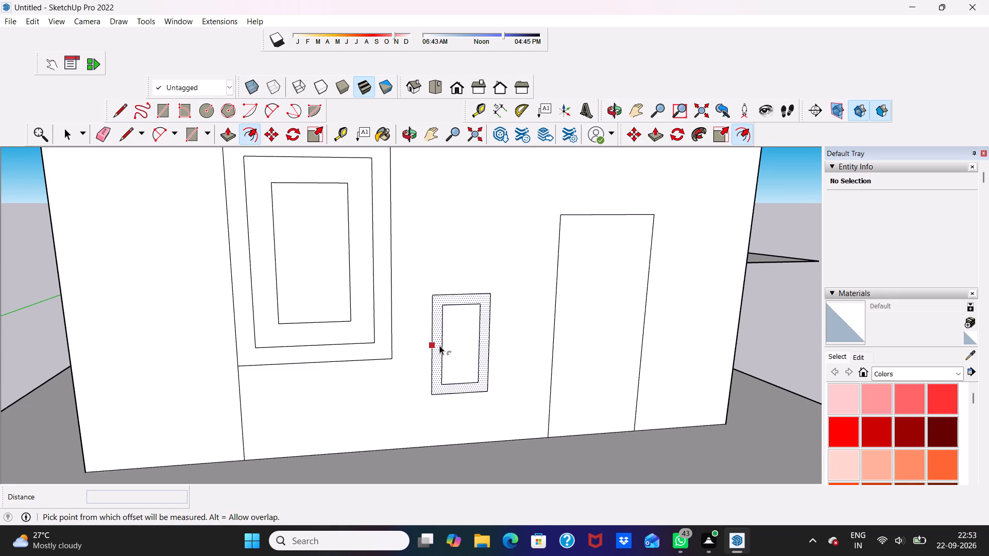
click(439, 345)
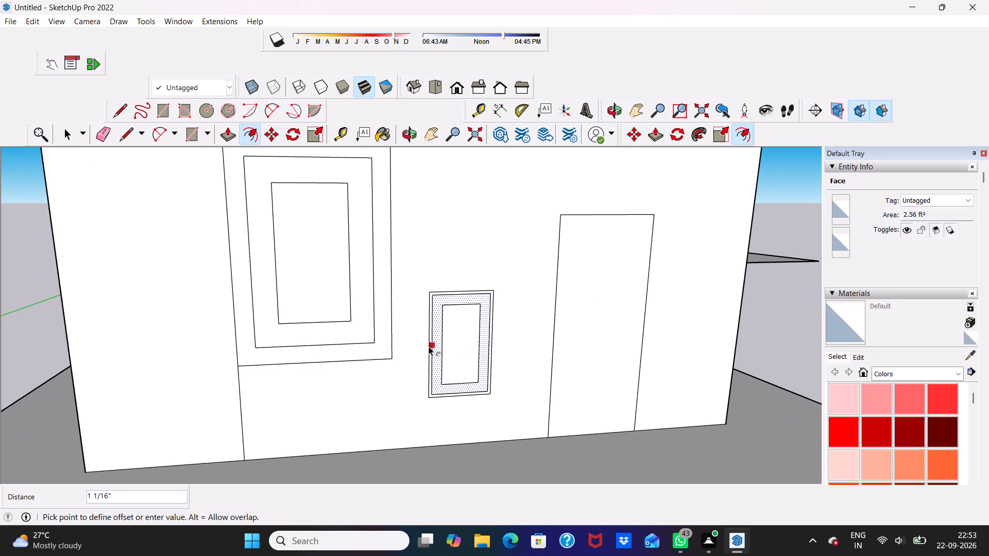
click(422, 351)
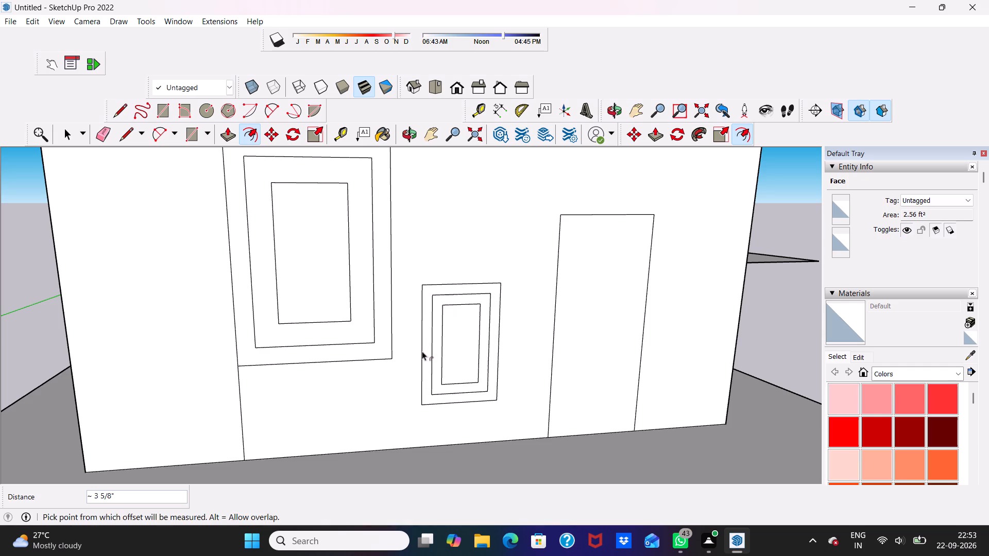
key(space)
key(space)
scroll(521, 209, down, 6)
click(712, 294)
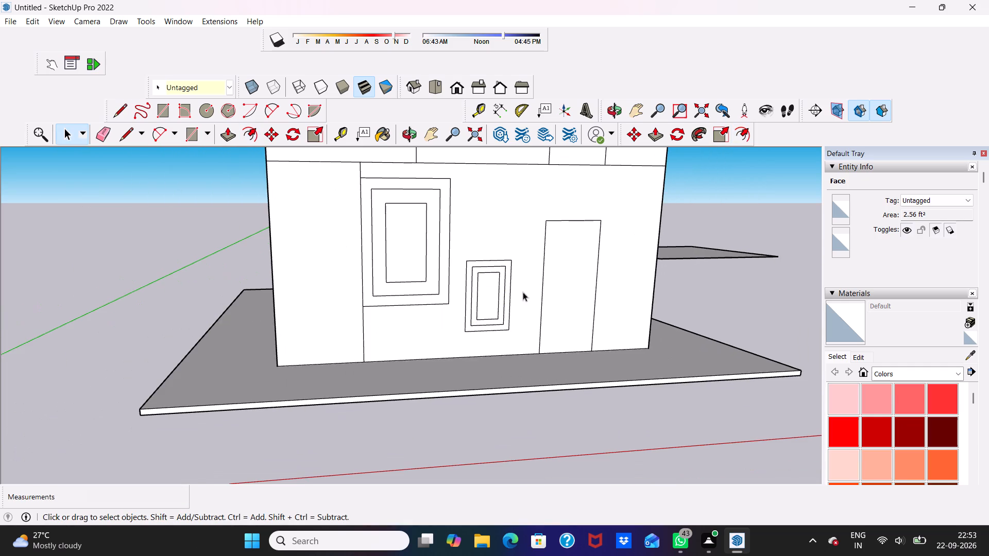
Erase the outer outline of the large window beside the lower storey's dividing line.
scroll(535, 268, up, 3)
scroll(459, 238, down, 2)
middle_drag(470, 257, 388, 323)
scroll(388, 323, down, 1)
middle_drag(417, 268, 442, 212)
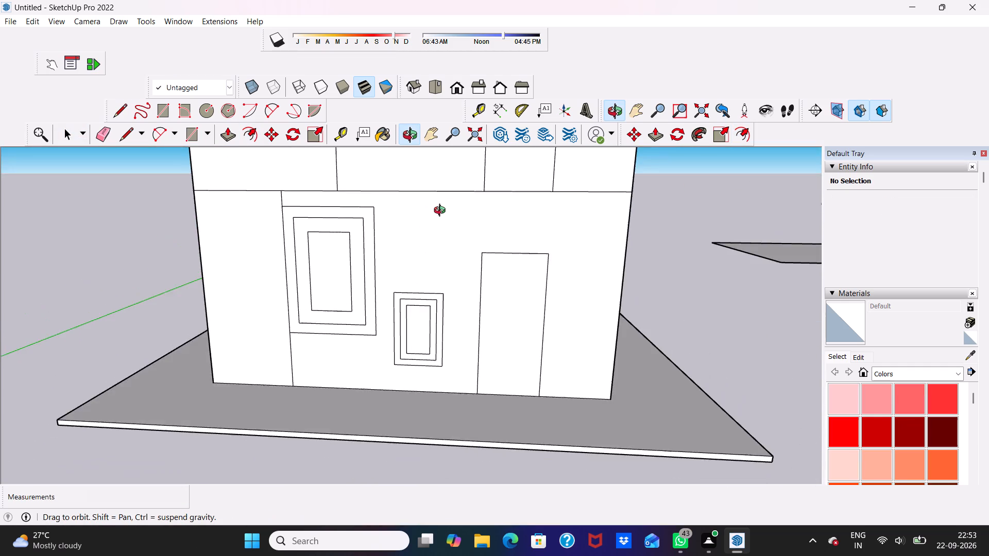
middle_drag(442, 212, 460, 242)
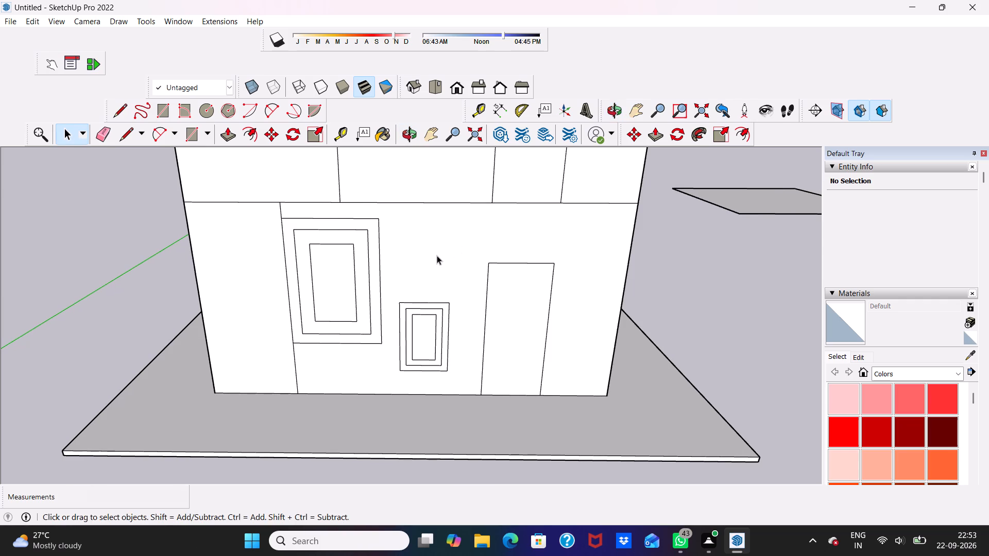
scroll(423, 276, down, 1)
scroll(351, 339, down, 5)
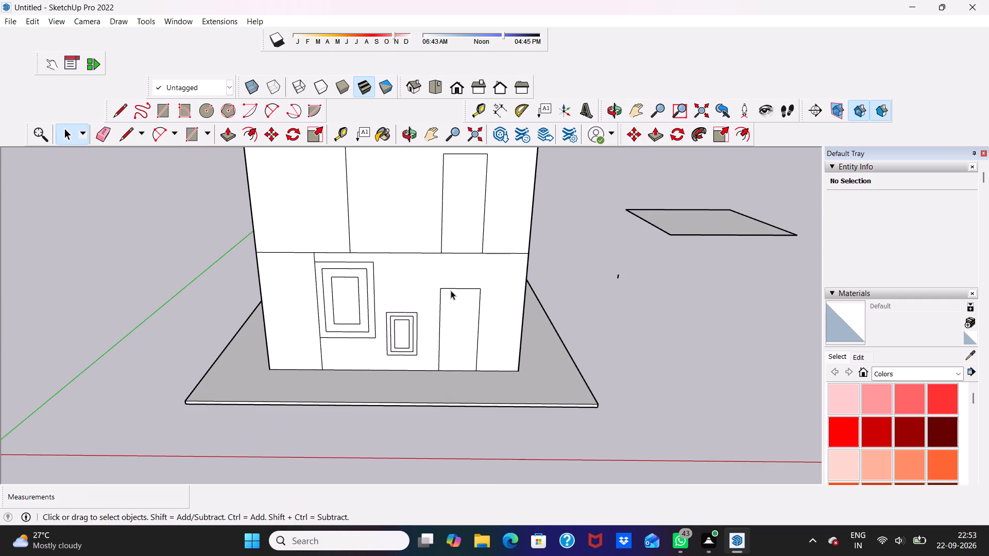
scroll(216, 192, up, 4)
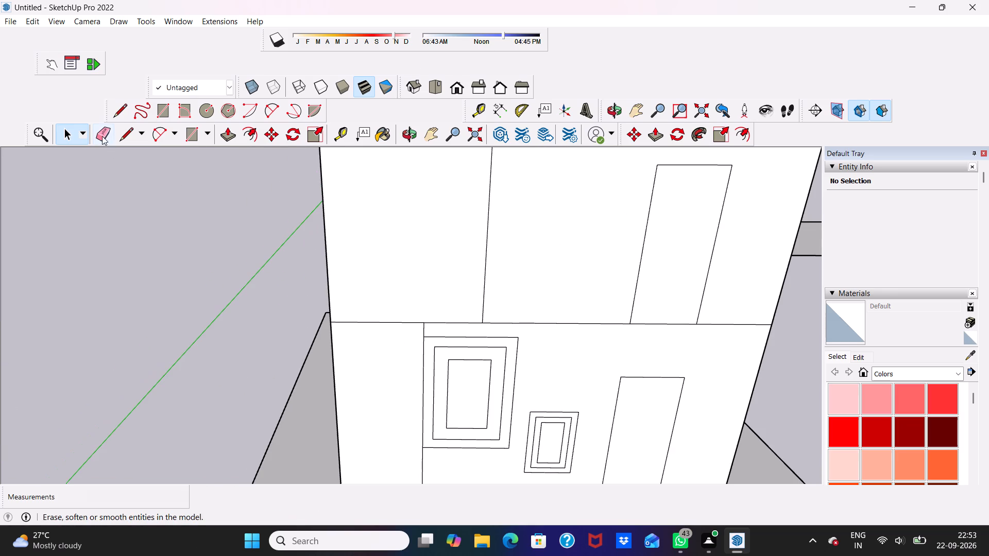
click(96, 131)
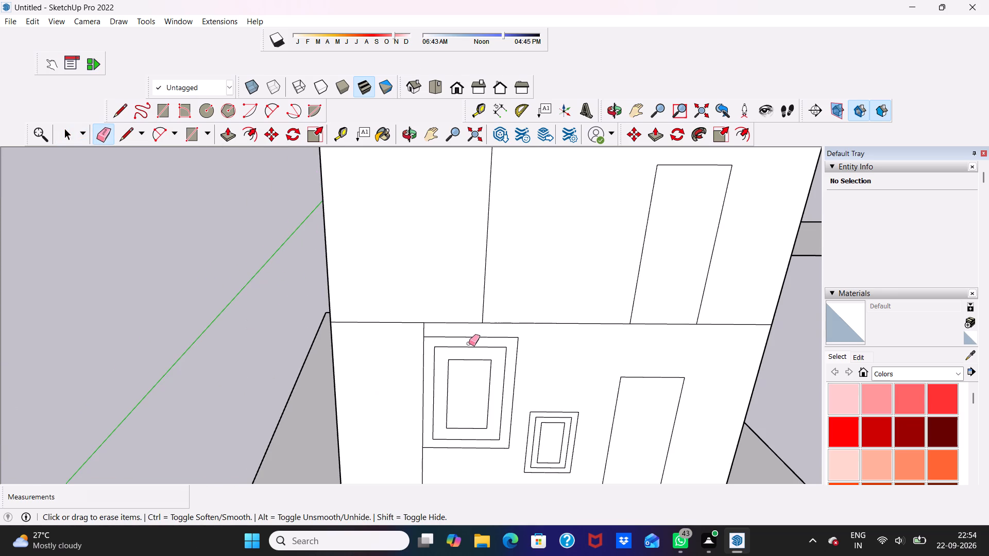
click(470, 340)
click(474, 338)
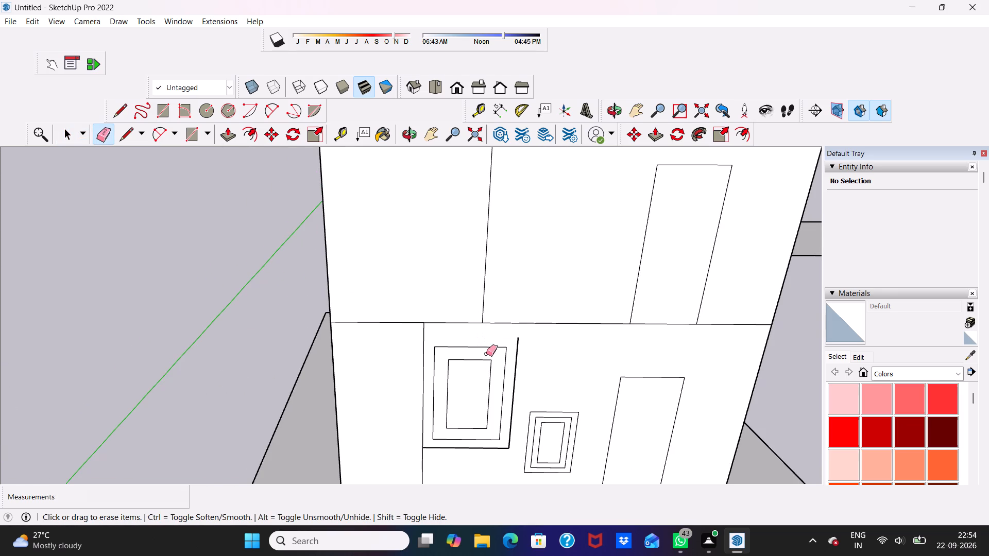
click(517, 360)
scroll(476, 405, down, 6)
middle_drag(481, 399, 493, 346)
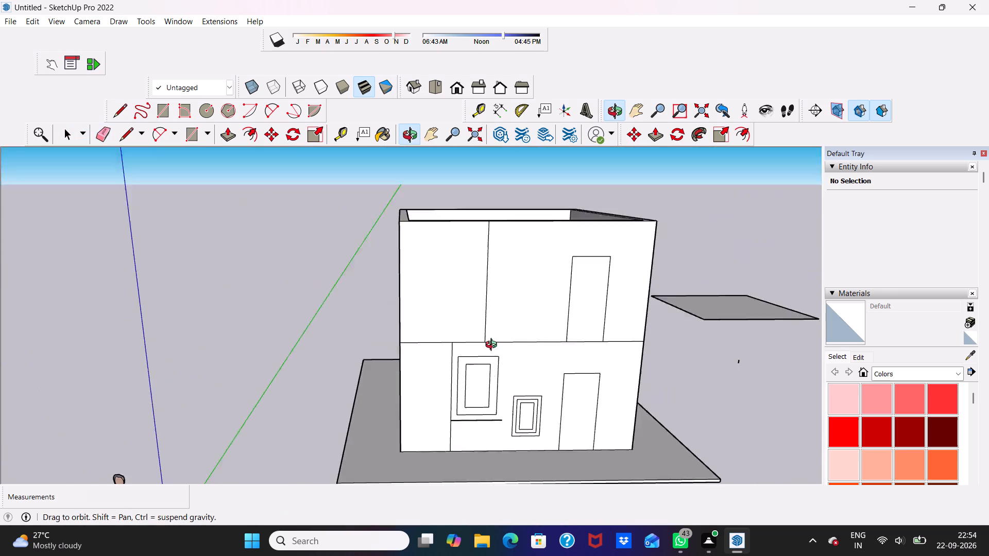
middle_drag(493, 346, 494, 340)
scroll(494, 425, up, 10)
click(478, 397)
Erase all four edges of the large window's intermediate frame outline.
scroll(480, 375, up, 1)
click(476, 381)
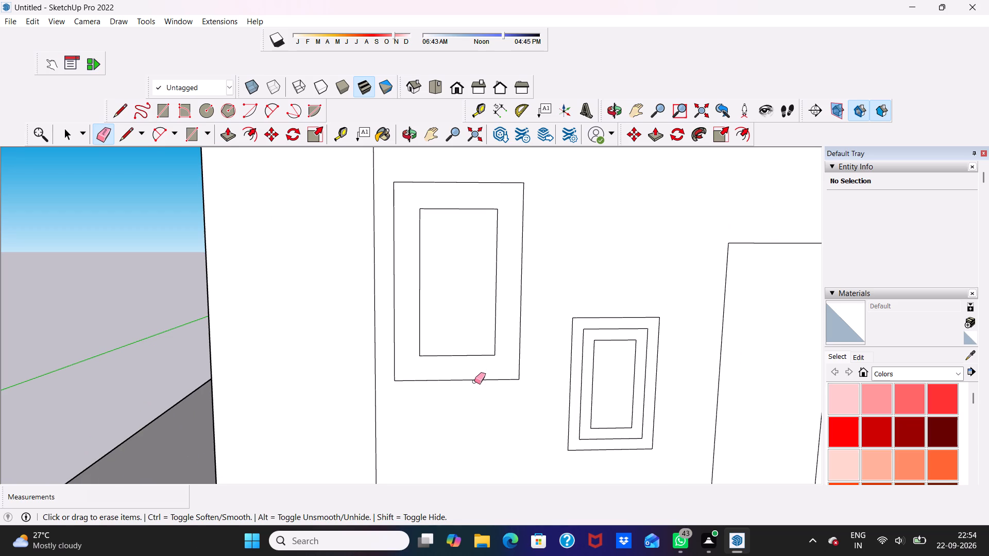
click(474, 379)
click(521, 344)
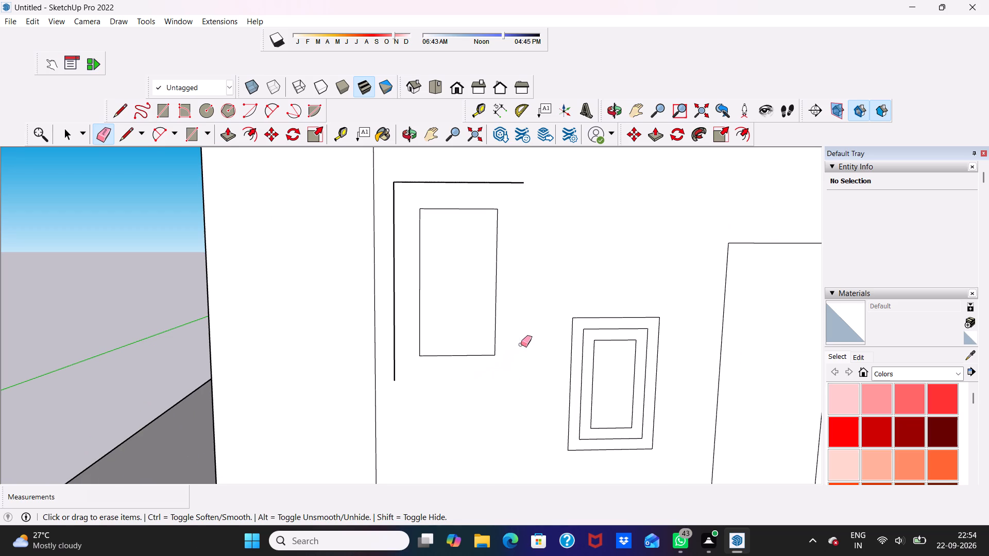
click(390, 343)
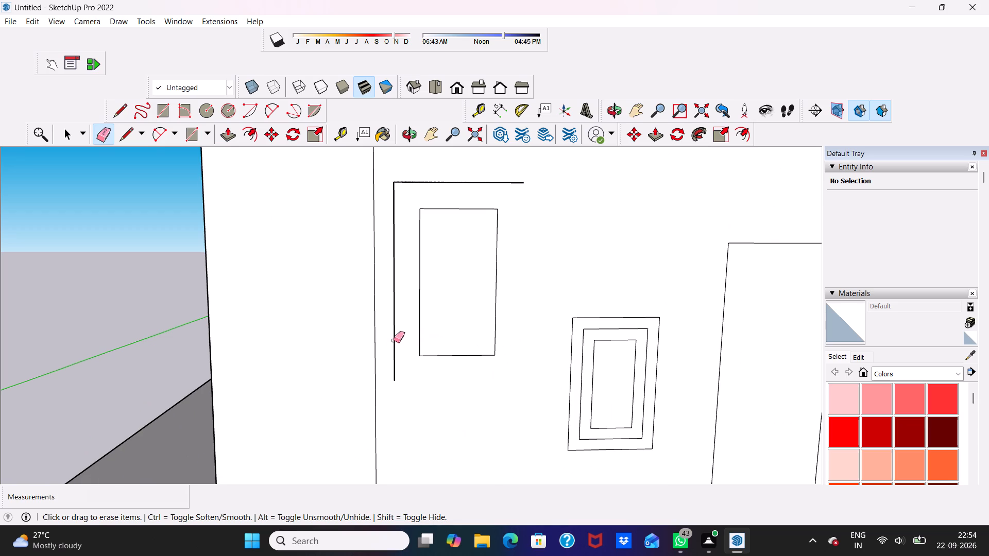
click(394, 340)
click(479, 185)
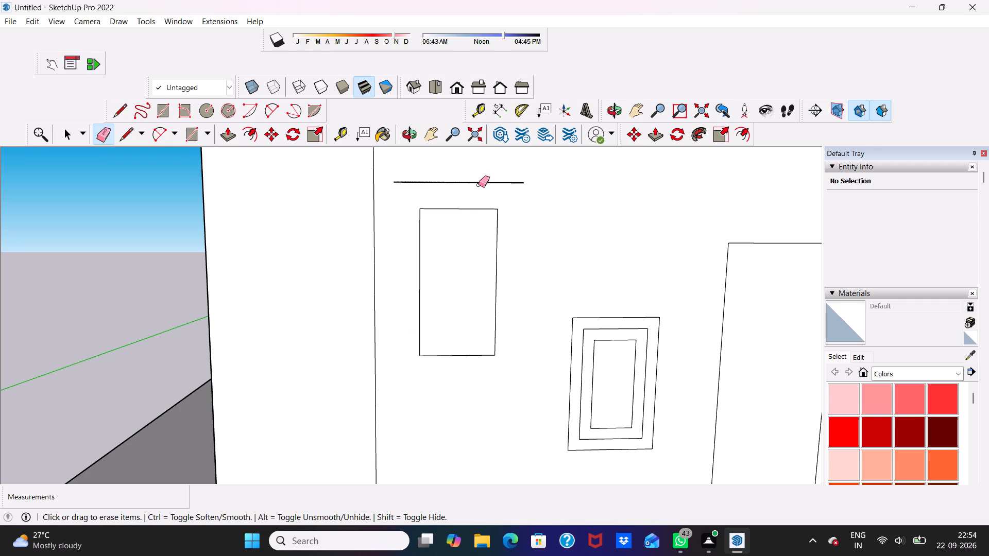
click(481, 181)
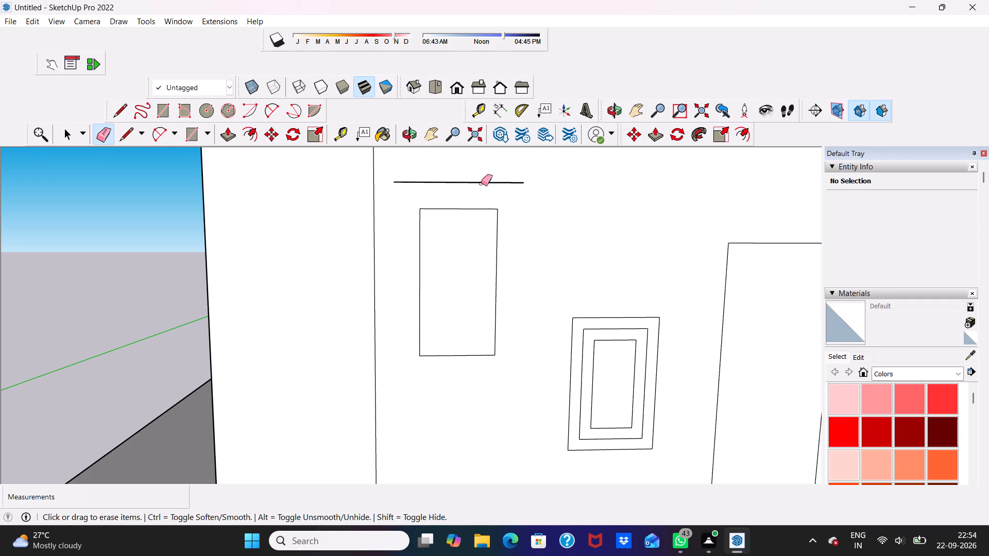
click(481, 183)
Erase the four edges of the large window's remaining inner rectangle.
scroll(449, 206, up, 2)
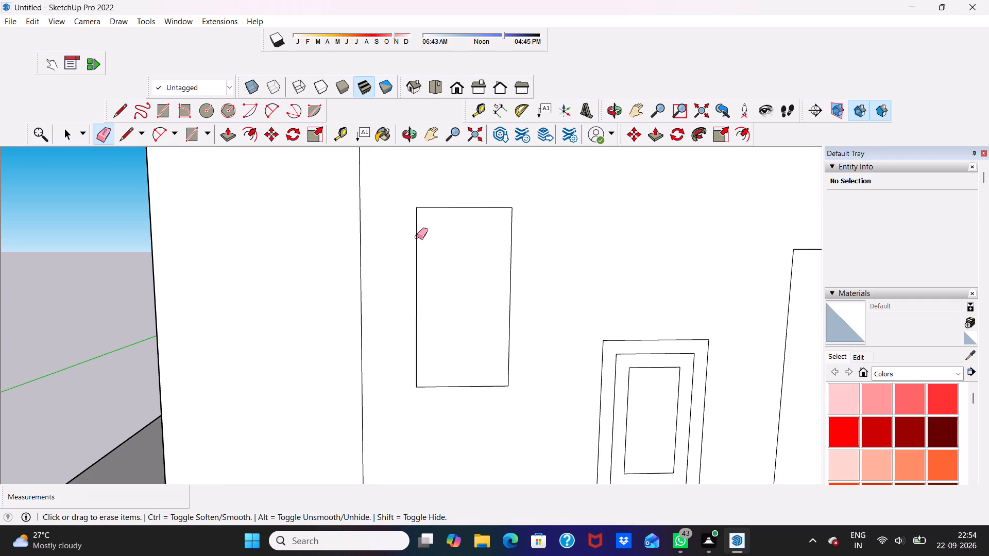
click(416, 238)
click(439, 208)
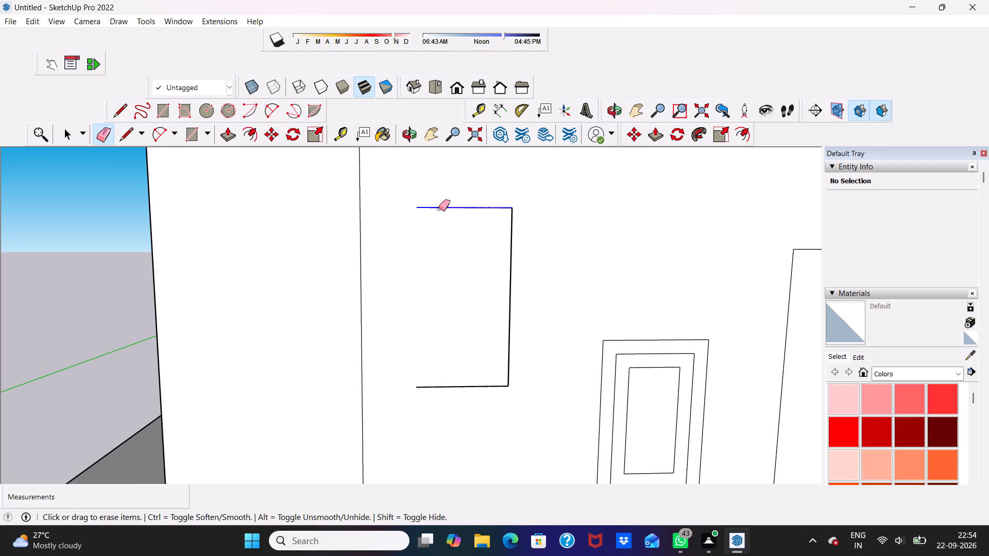
drag(510, 236, 511, 244)
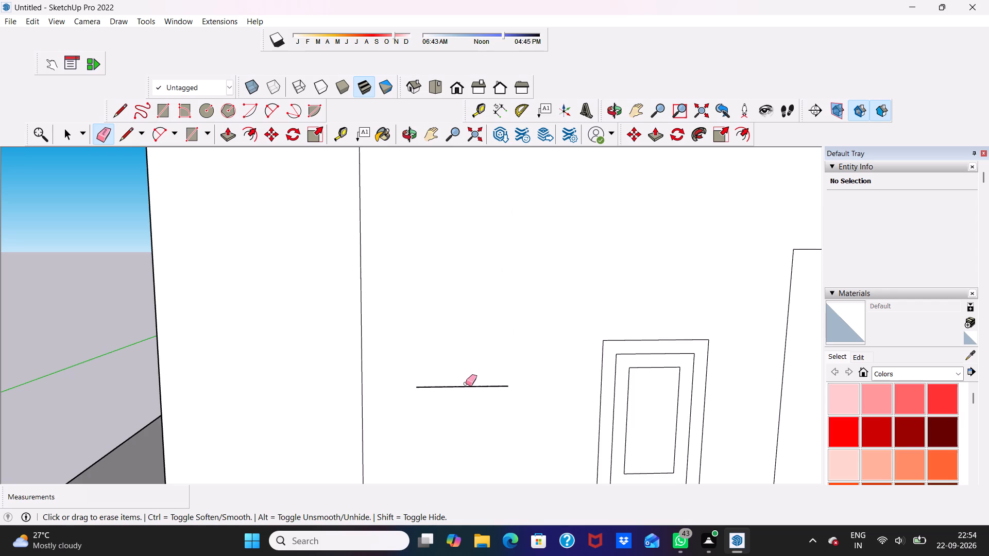
click(466, 387)
scroll(468, 384, down, 4)
key(space)
Draw an upright window rectangle about 3' 5" by 2' 1" starting on the lower storey's vertical dividing line, toward the small window.
scroll(488, 372, down, 7)
middle_drag(491, 341, 447, 334)
drag(161, 103, 163, 104)
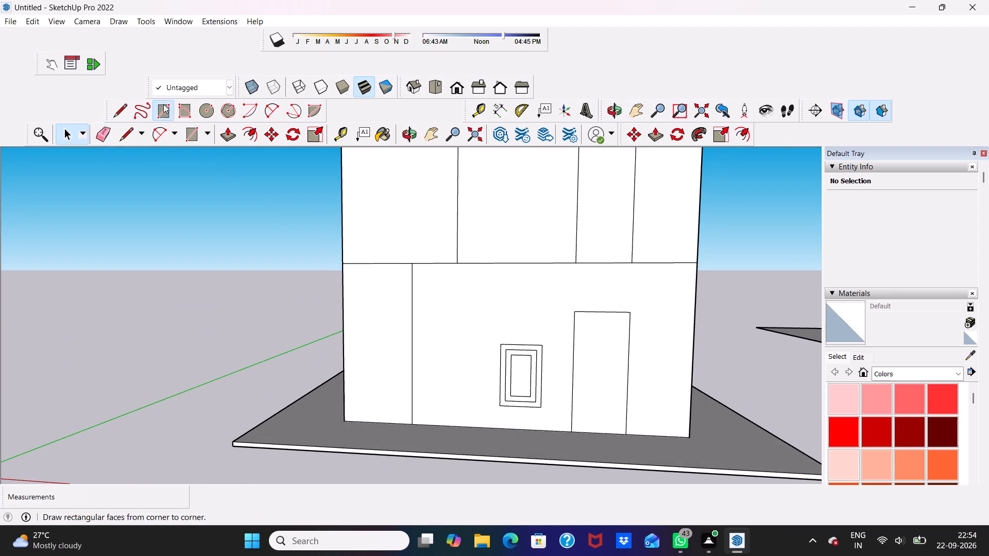
drag(163, 104, 165, 107)
scroll(473, 323, up, 3)
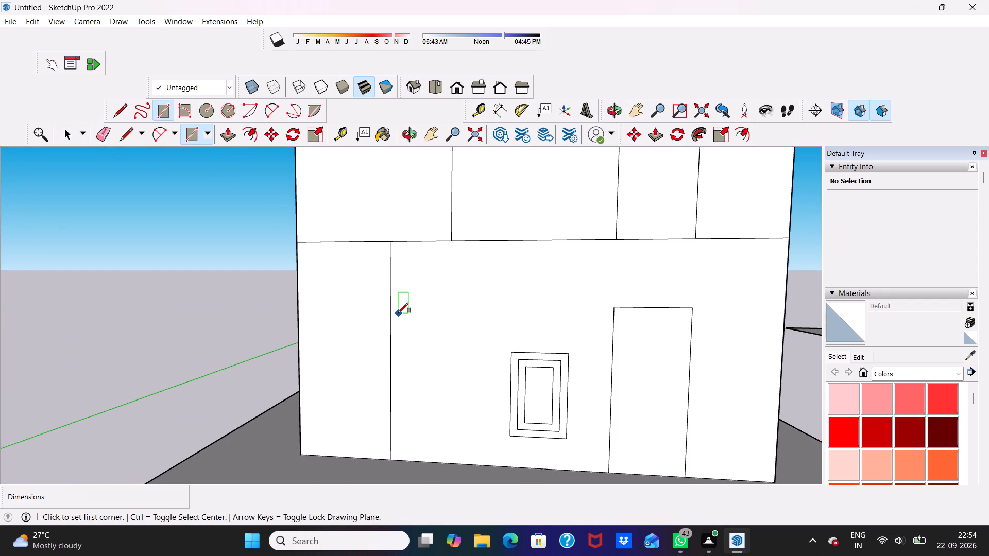
click(390, 314)
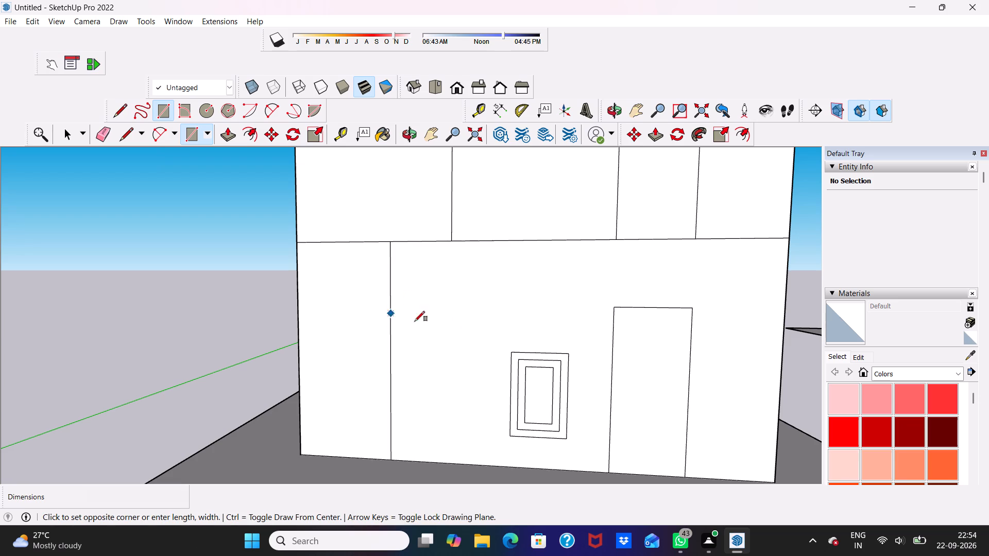
click(436, 393)
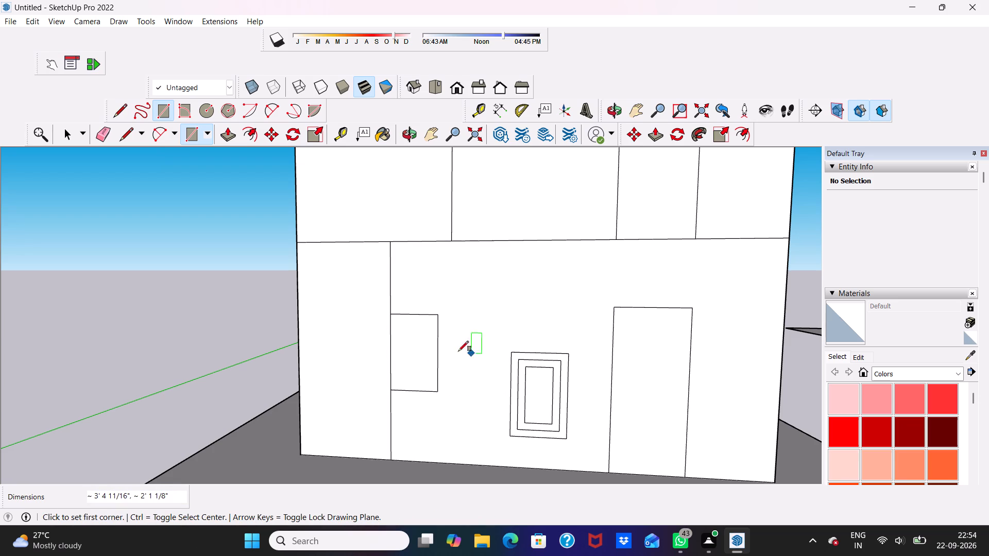
key(space)
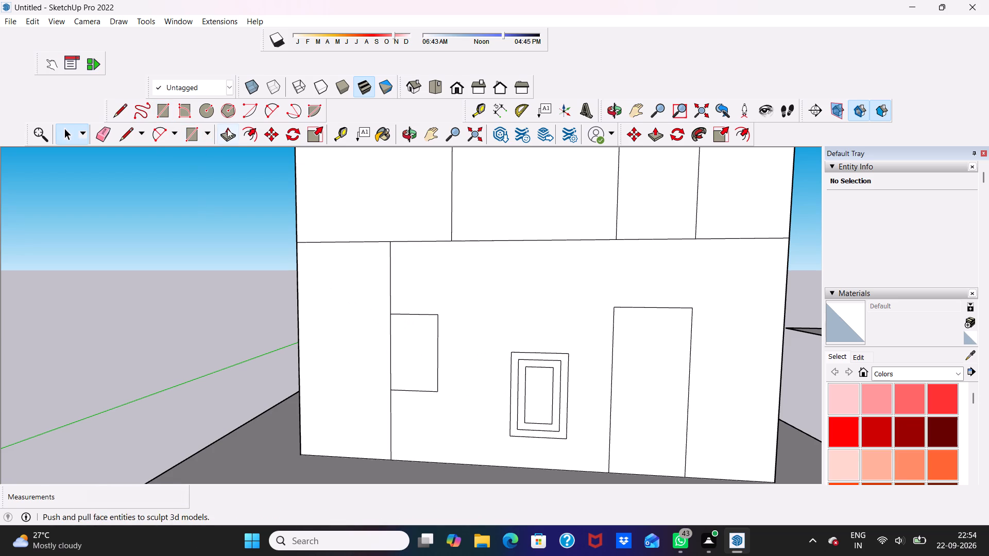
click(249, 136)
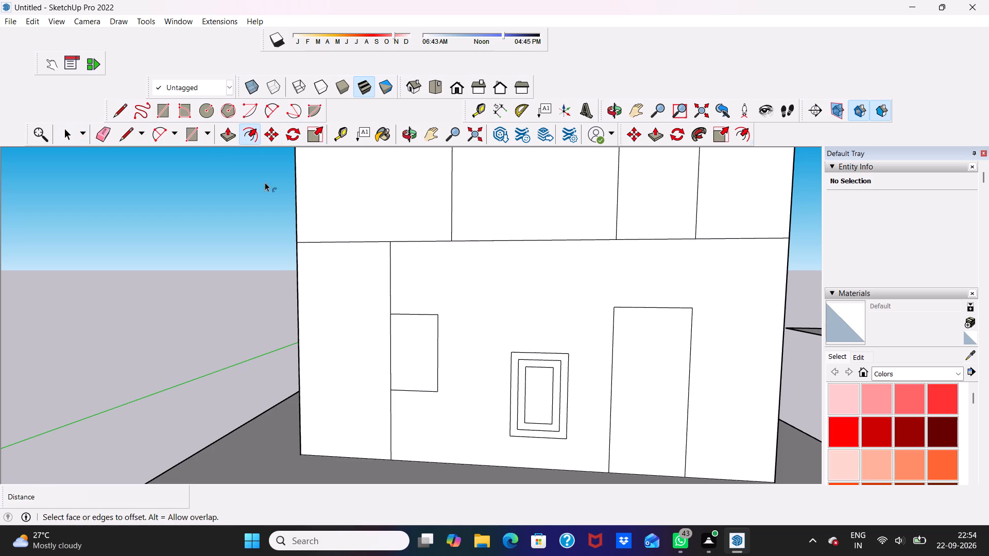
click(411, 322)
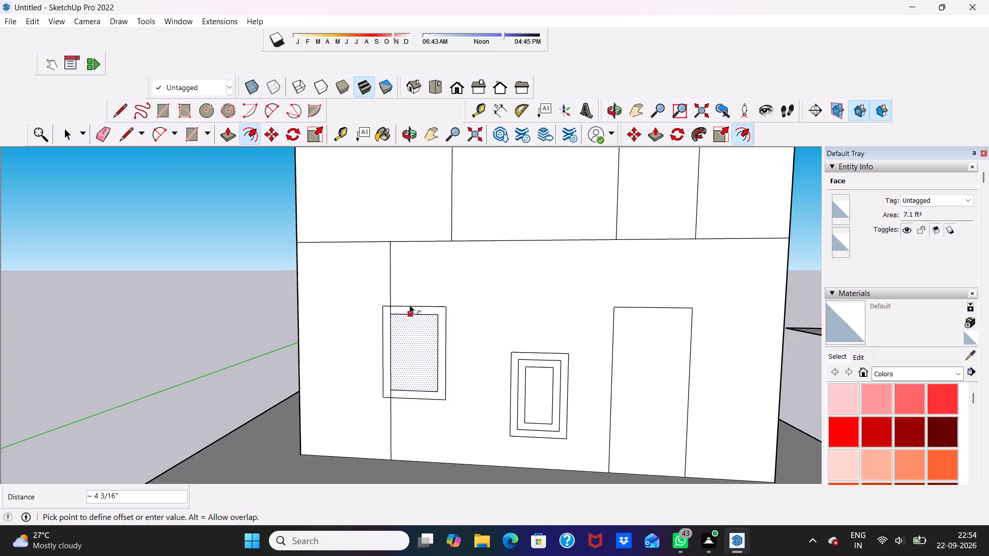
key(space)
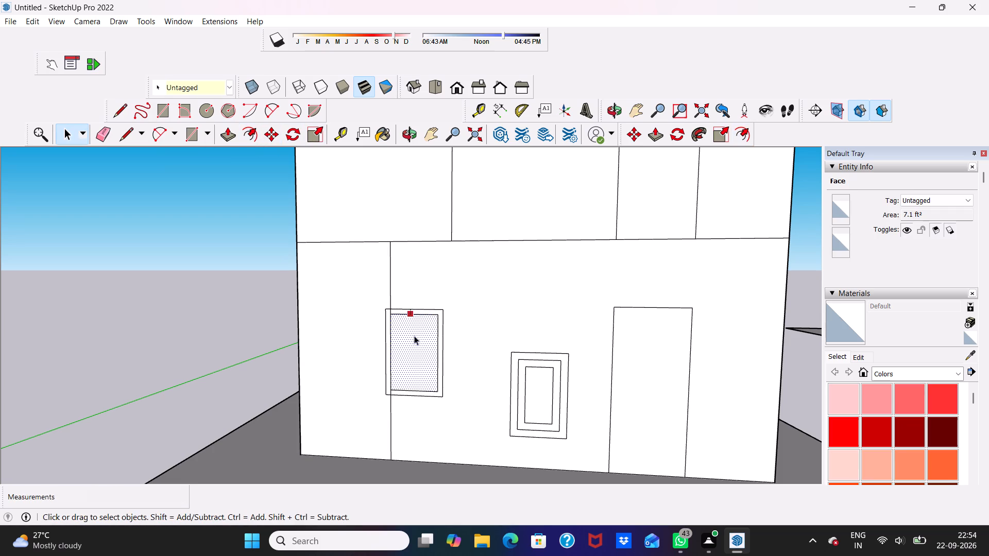
Undo the window rectangle drawn against the lower storey's dividing line.
key(ctrl+z)
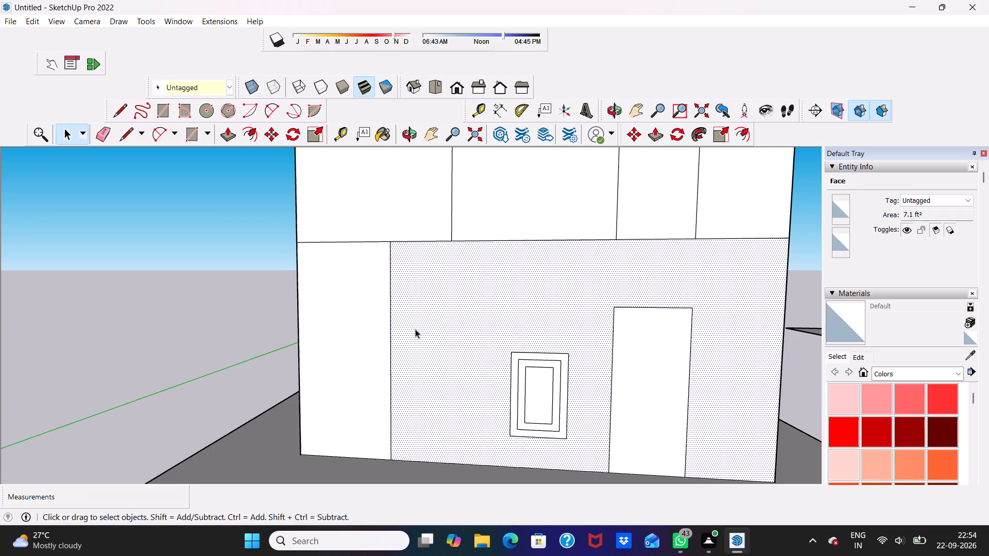
key(space)
drag(198, 245, 209, 250)
Draw an upright window rectangle about 3' 4" by 2' 1" slightly away from the lower storey's dividing line, toward the small window.
scroll(400, 355, up, 4)
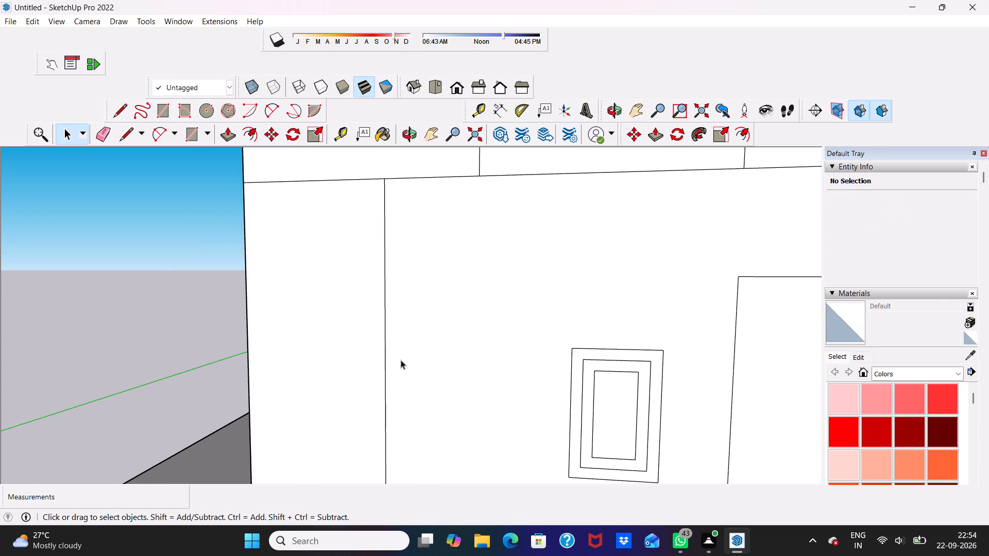
scroll(401, 360, down, 5)
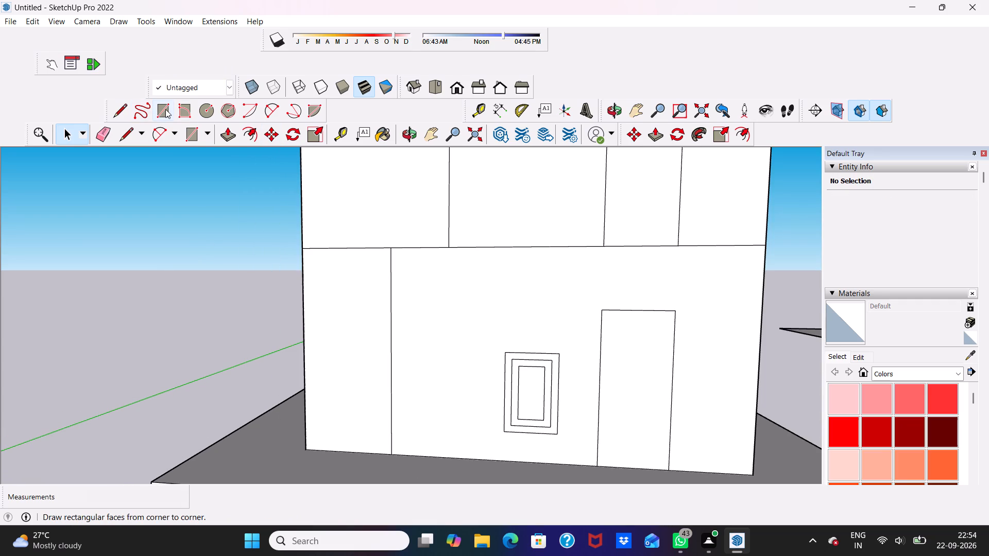
click(165, 109)
scroll(418, 316, up, 1)
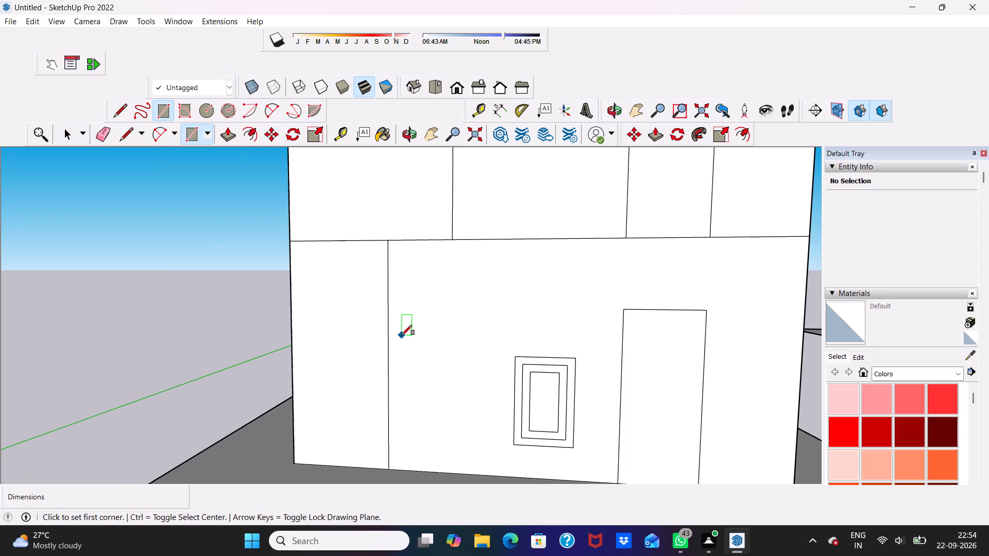
click(402, 335)
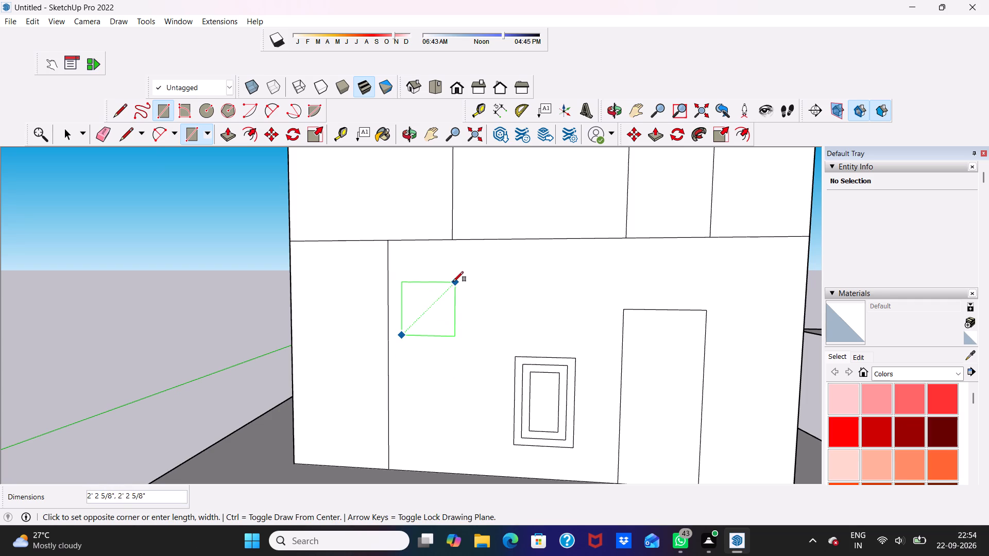
click(451, 418)
Move the new window rectangle with its edges up the wall by about 1' 3", plus a slight further nudge upward.
scroll(472, 328, down, 8)
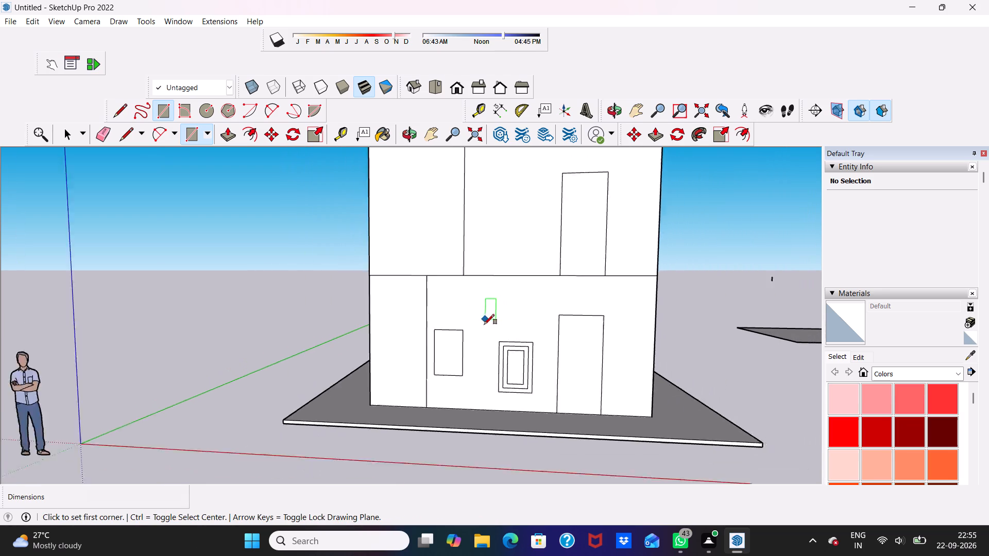
middle_drag(480, 328, 519, 359)
scroll(498, 370, up, 3)
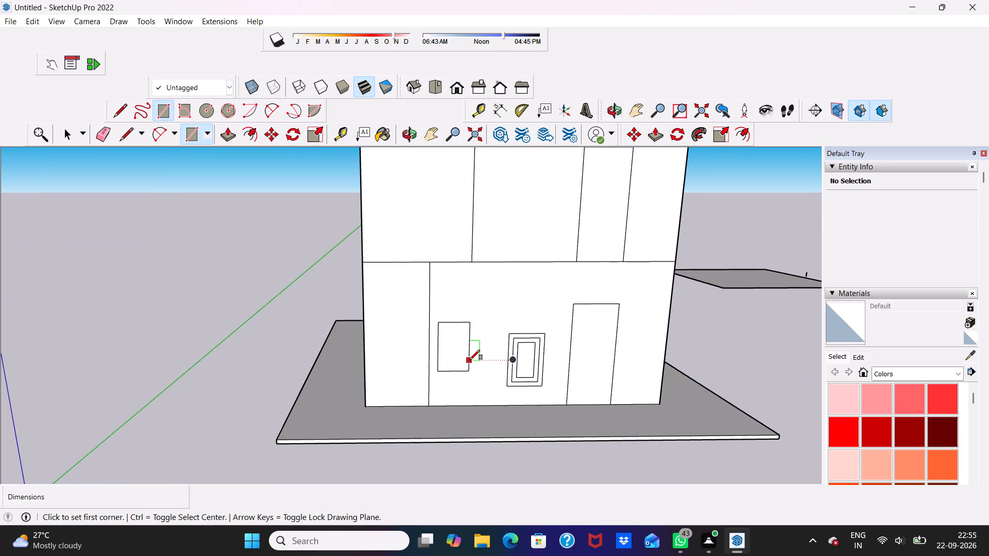
key(space)
double_click(447, 345)
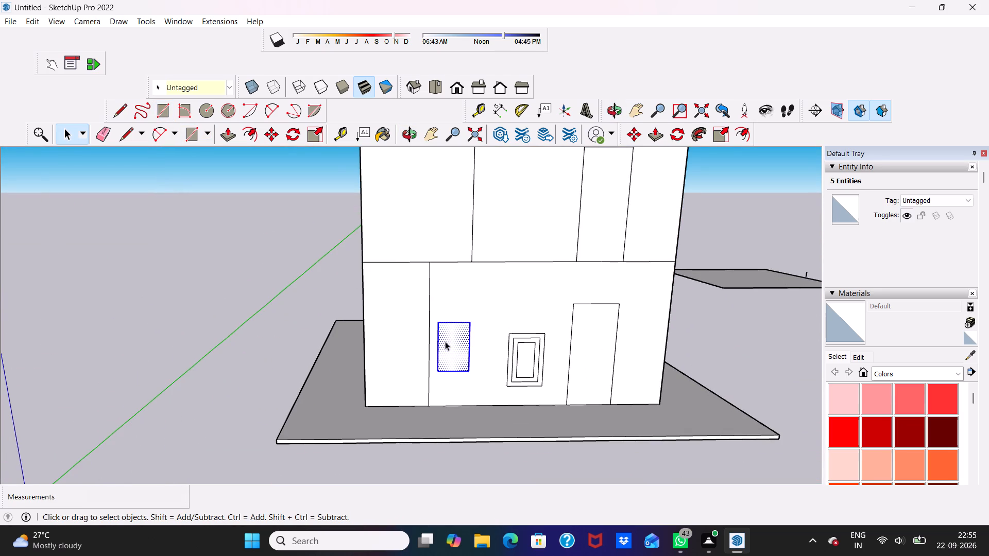
drag(267, 128, 276, 137)
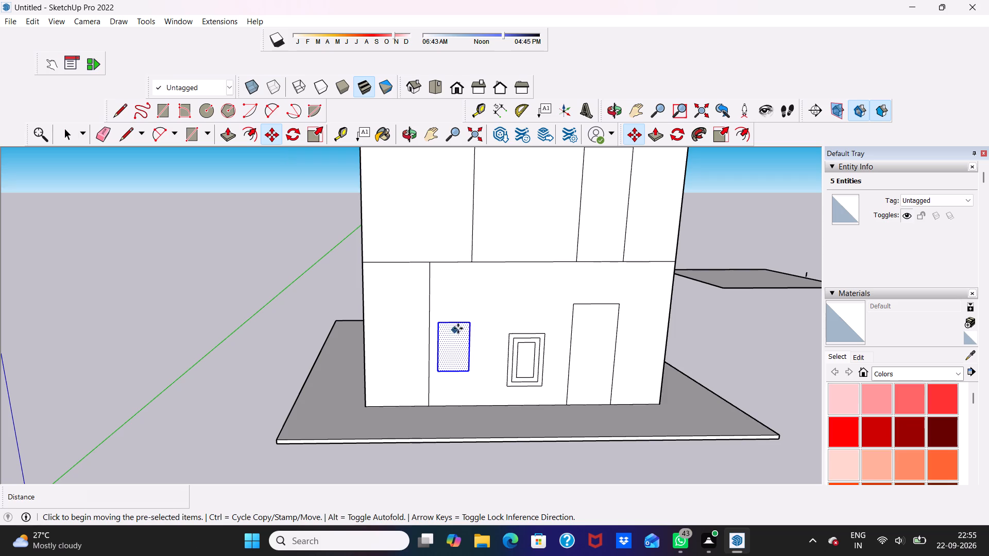
drag(467, 323, 475, 304)
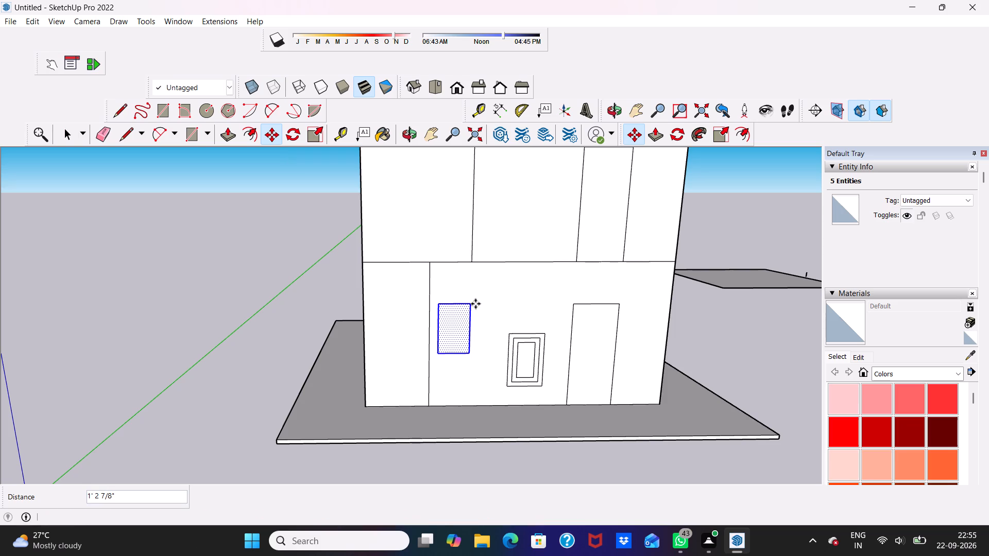
scroll(455, 308, down, 2)
scroll(477, 299, up, 3)
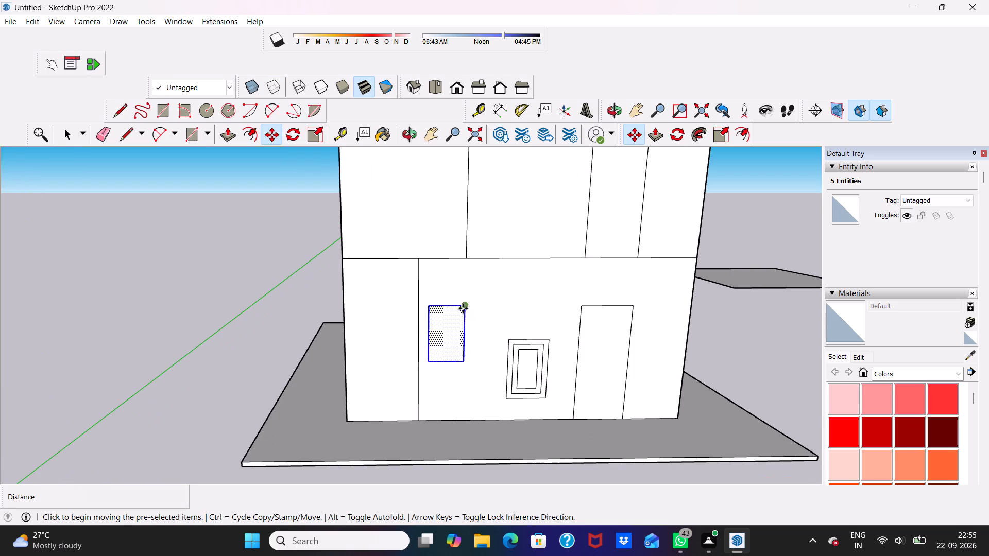
drag(463, 308, 466, 297)
key(space)
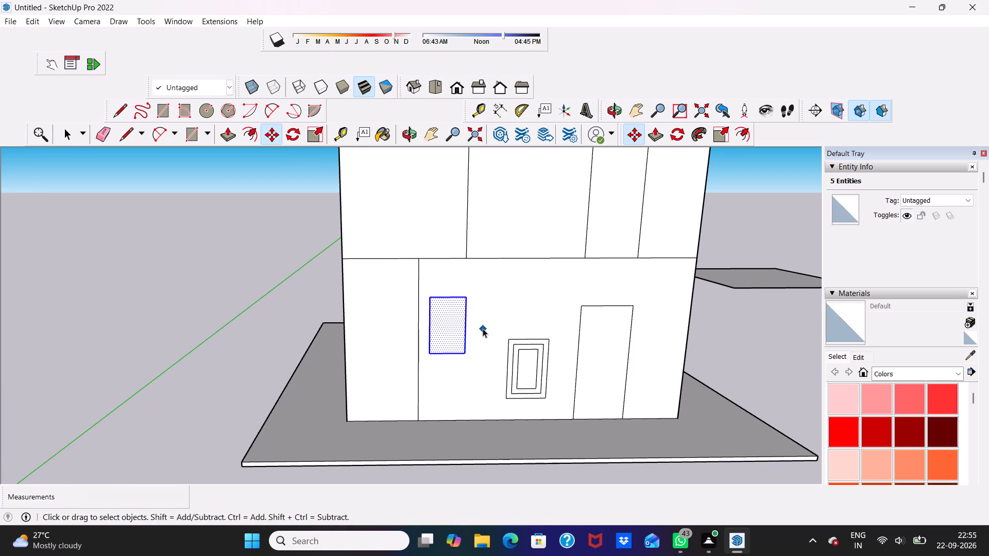
click(307, 277)
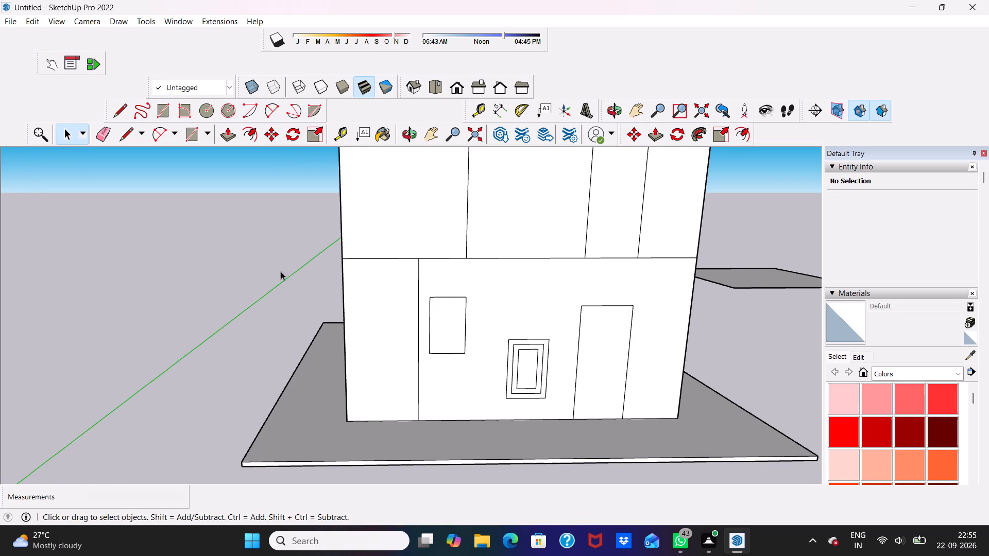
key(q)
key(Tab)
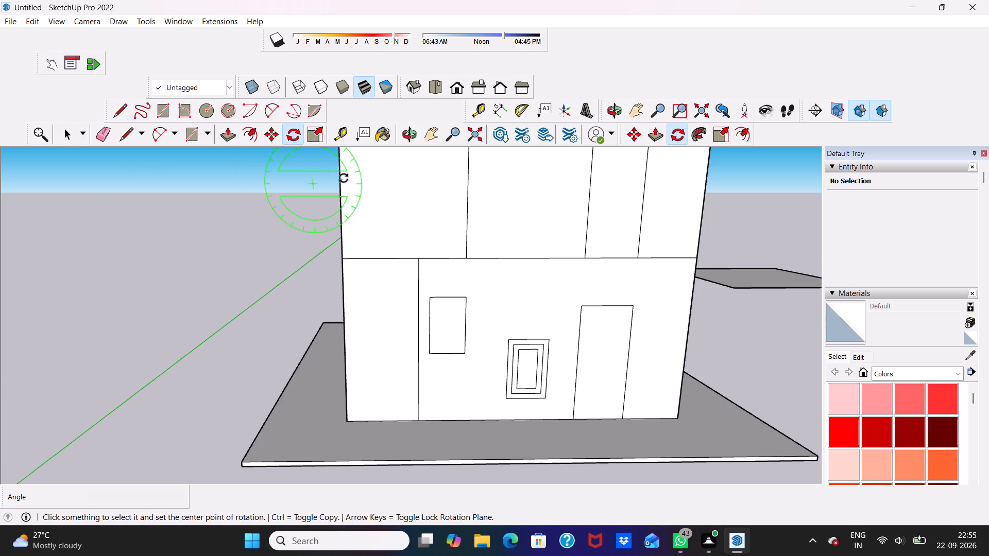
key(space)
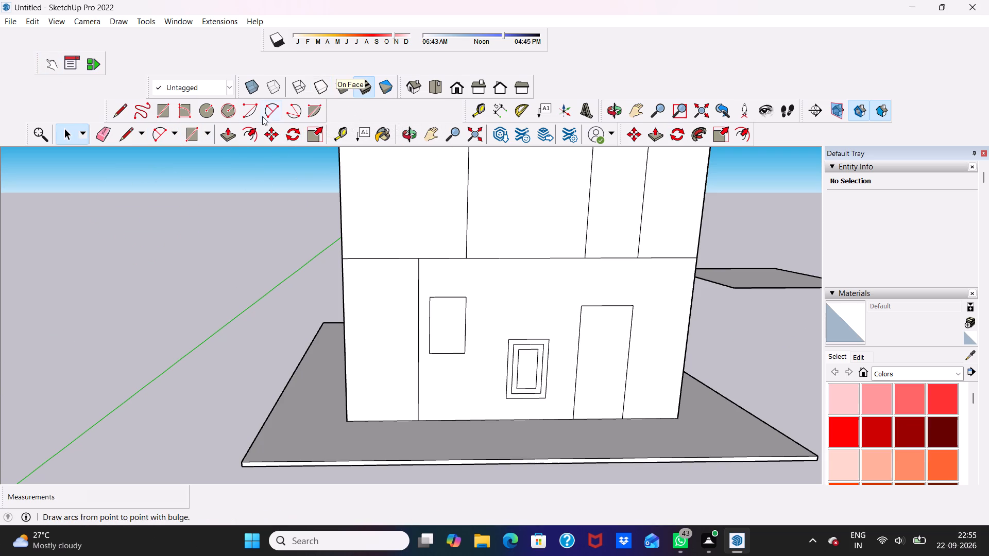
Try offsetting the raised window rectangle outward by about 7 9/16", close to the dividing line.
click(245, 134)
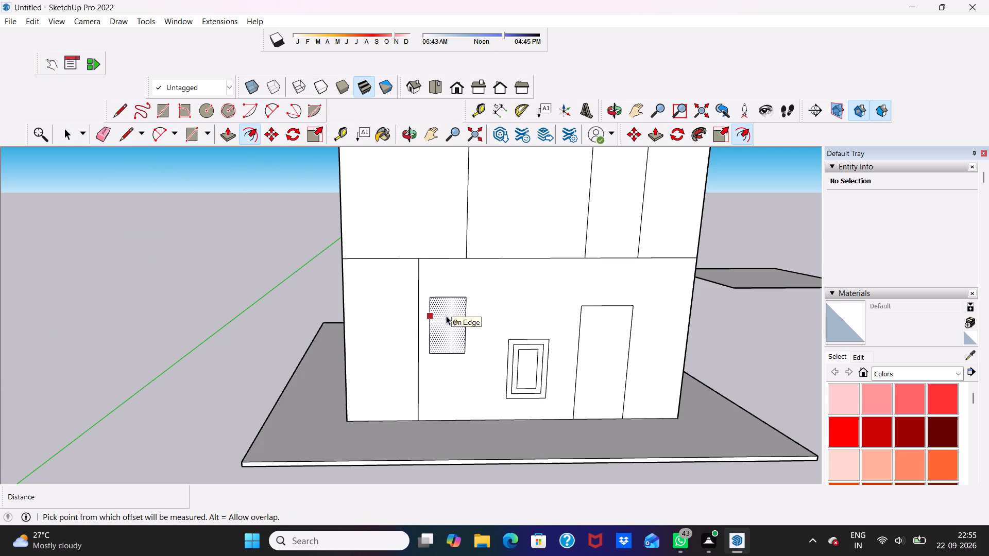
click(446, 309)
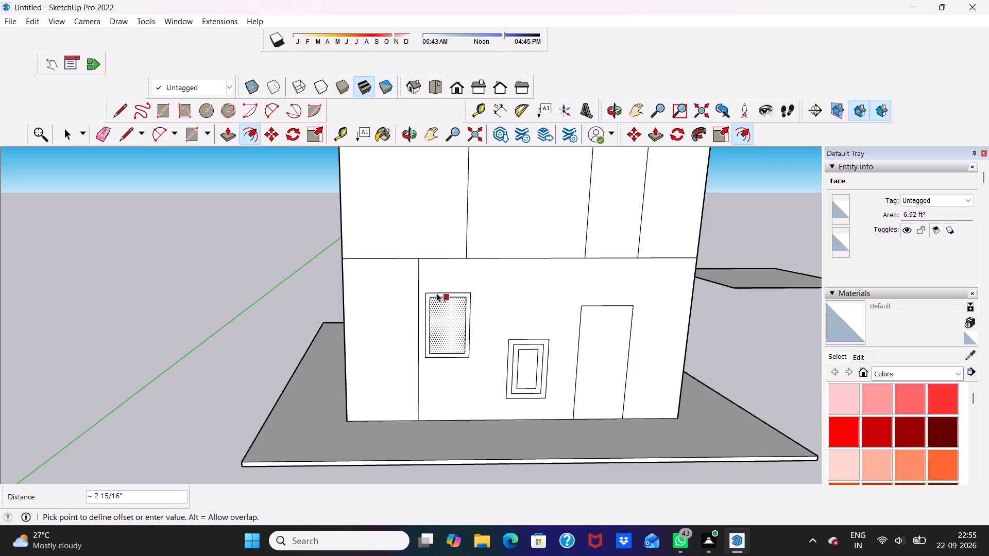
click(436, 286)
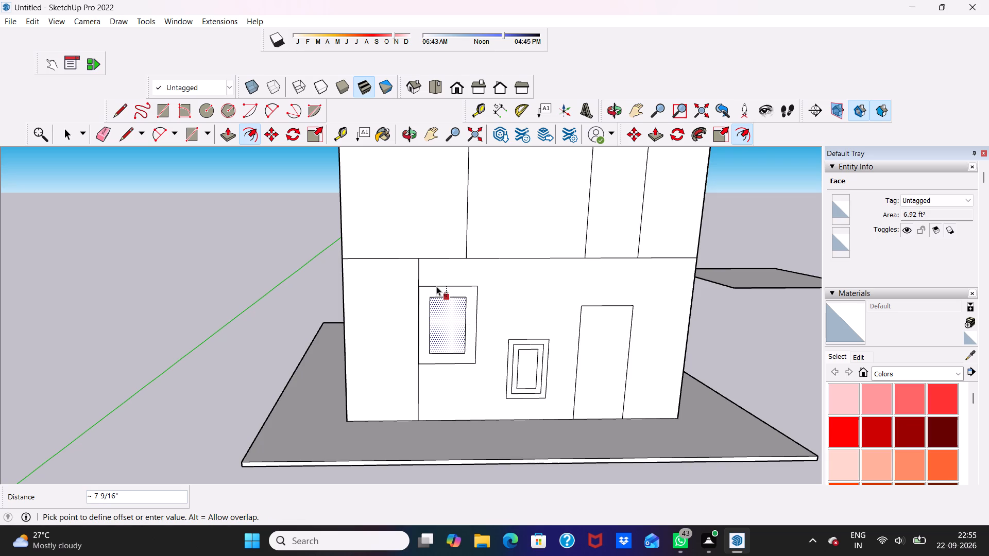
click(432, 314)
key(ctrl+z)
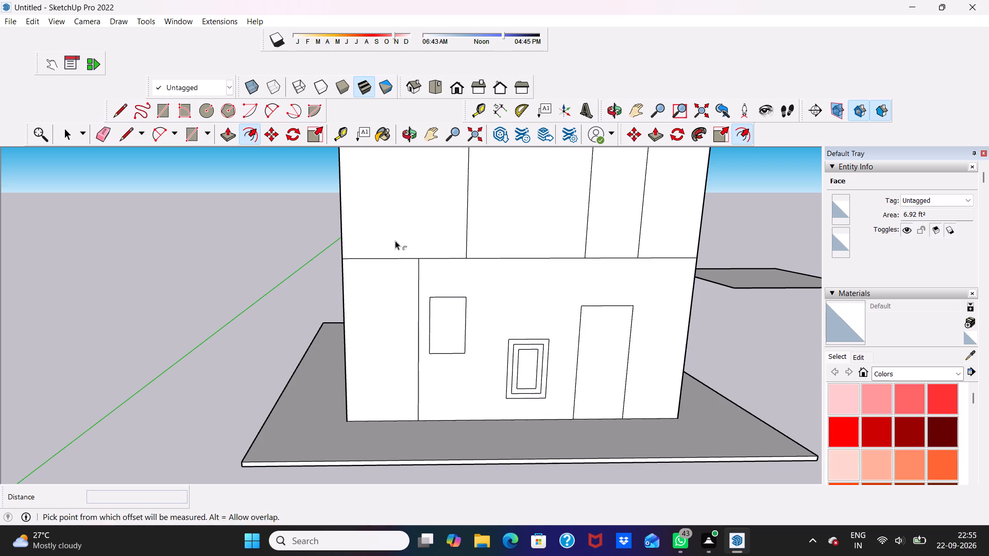
Offset the raised window rectangle outward by about 7 11/16" to meet the lower storey's dividing line.
click(243, 135)
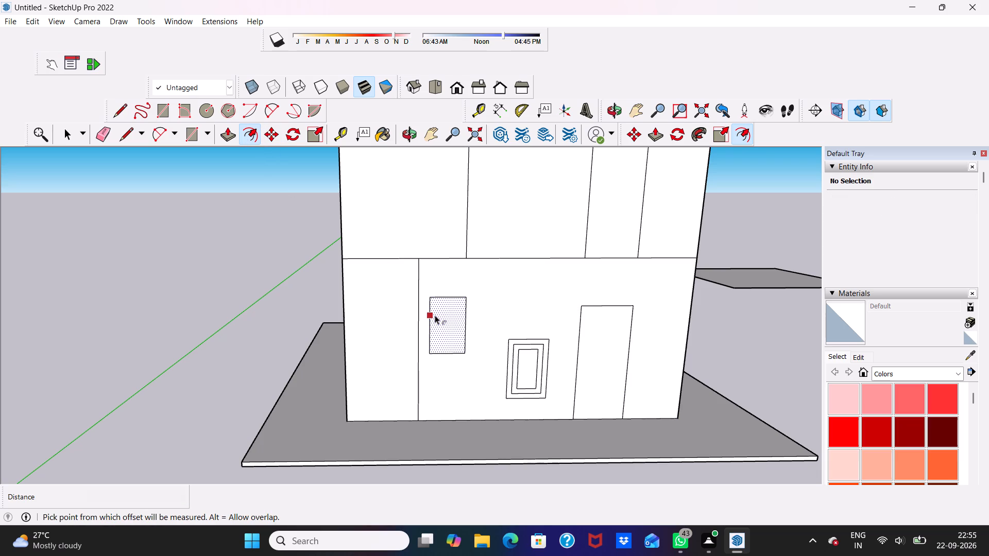
click(435, 315)
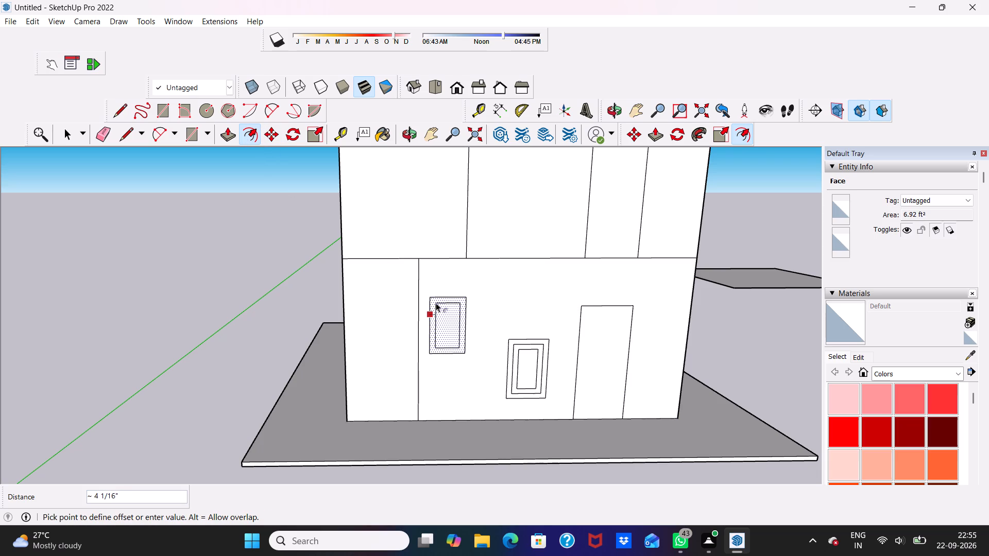
click(418, 325)
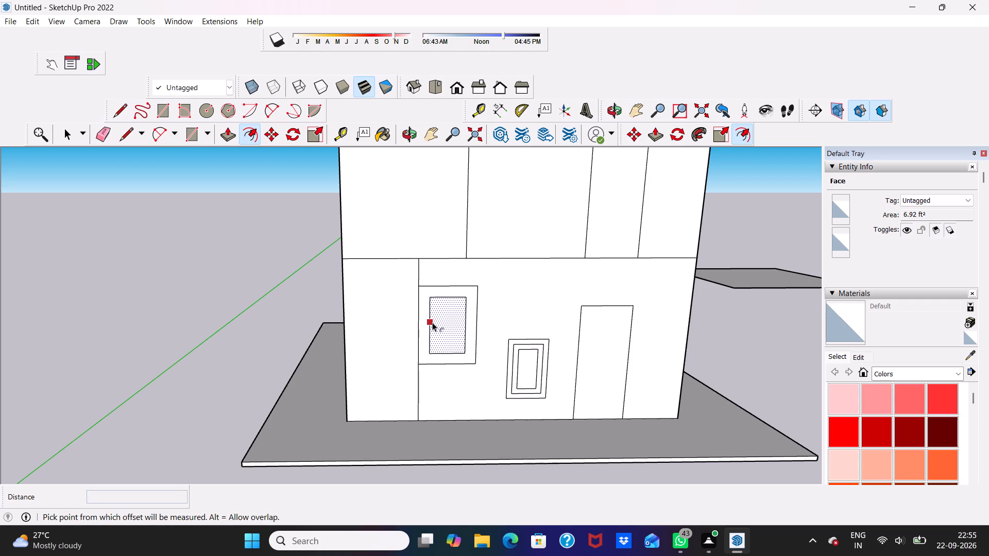
Offset the window's inner rectangle outward again to add an intermediate frame outline midway to the outer one.
click(432, 322)
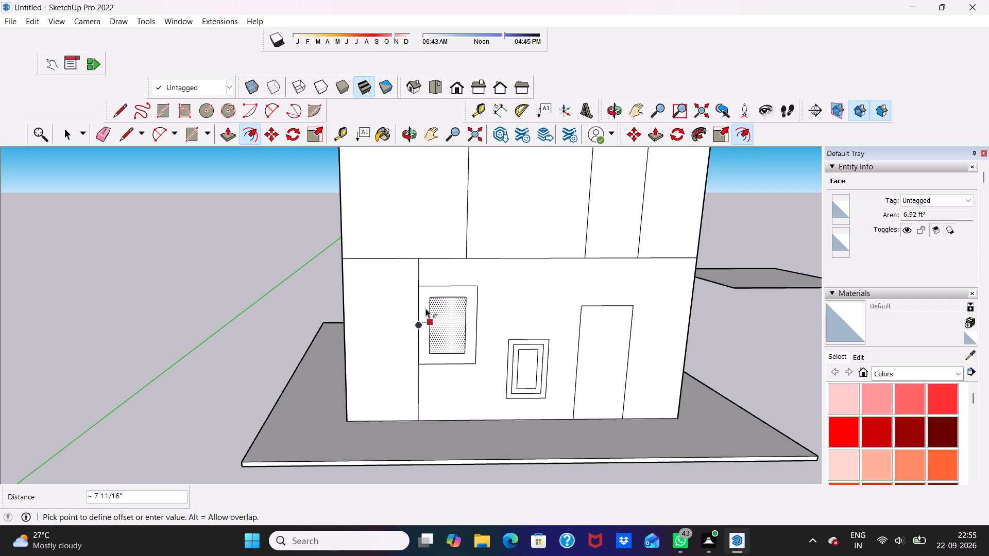
scroll(427, 307, up, 6)
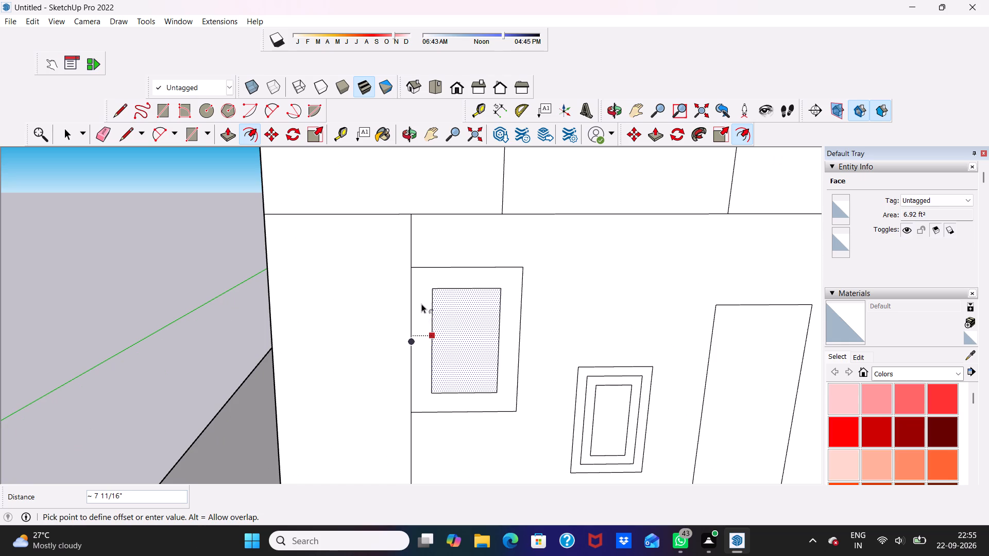
scroll(424, 293, up, 2)
scroll(424, 301, down, 2)
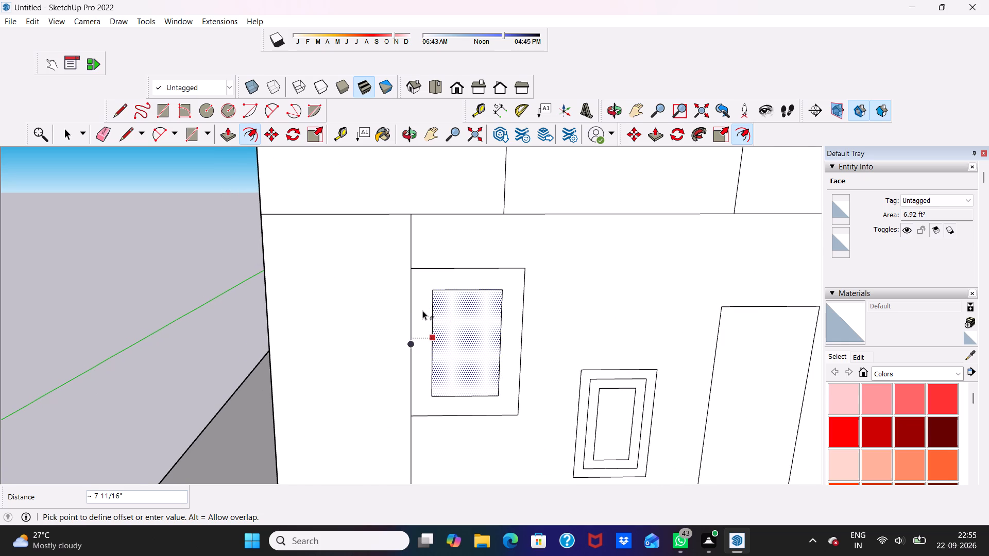
scroll(422, 309, up, 3)
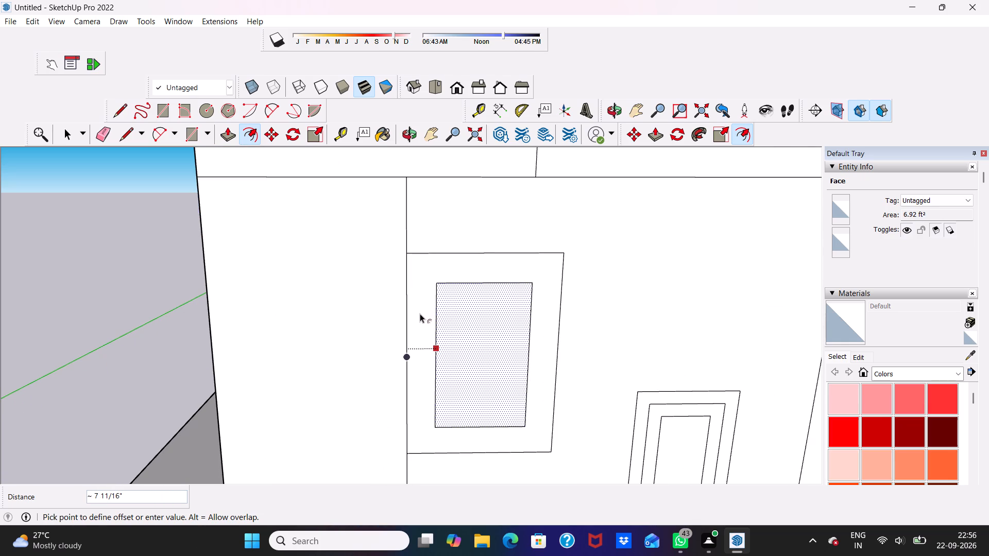
click(421, 306)
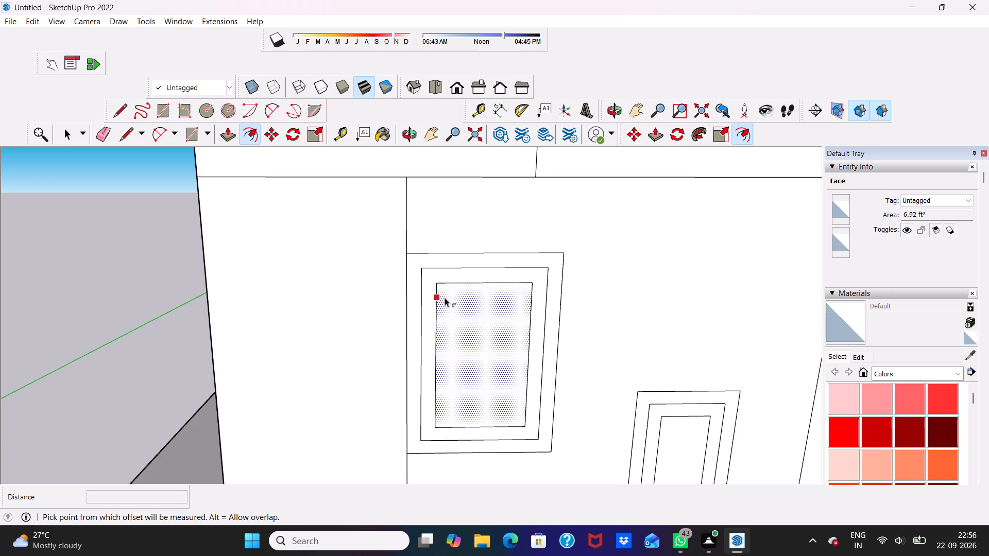
scroll(445, 298, left, 1)
scroll(445, 300, up, 1)
scroll(445, 297, down, 3)
key(space)
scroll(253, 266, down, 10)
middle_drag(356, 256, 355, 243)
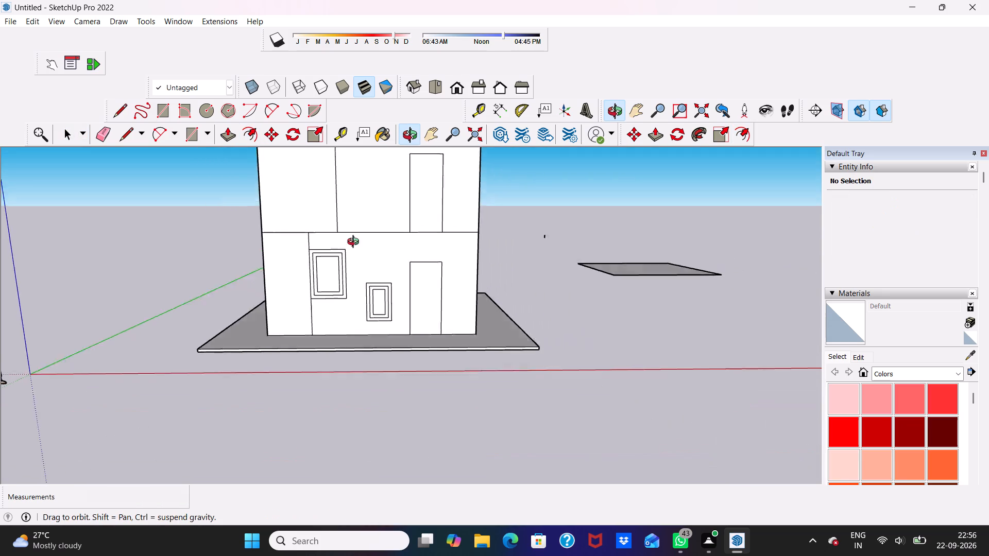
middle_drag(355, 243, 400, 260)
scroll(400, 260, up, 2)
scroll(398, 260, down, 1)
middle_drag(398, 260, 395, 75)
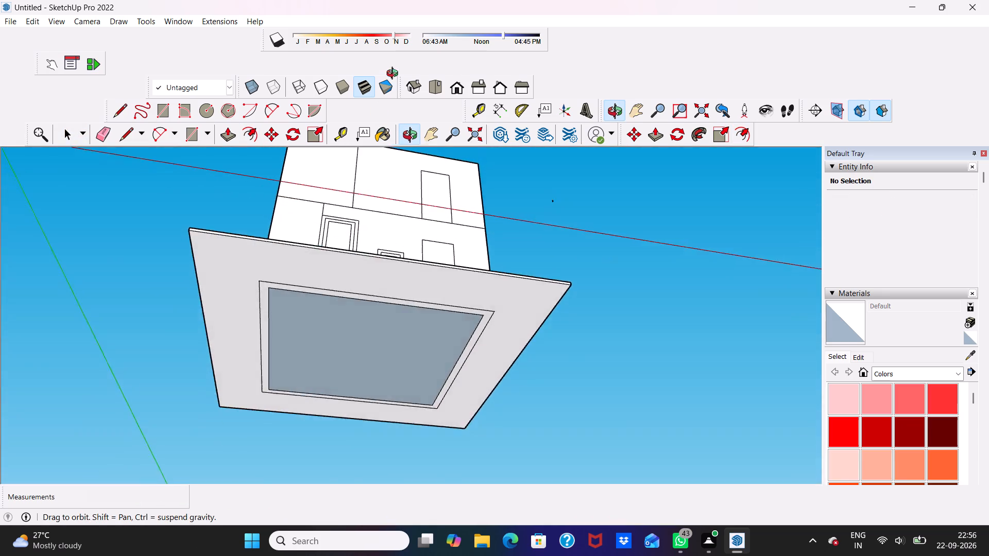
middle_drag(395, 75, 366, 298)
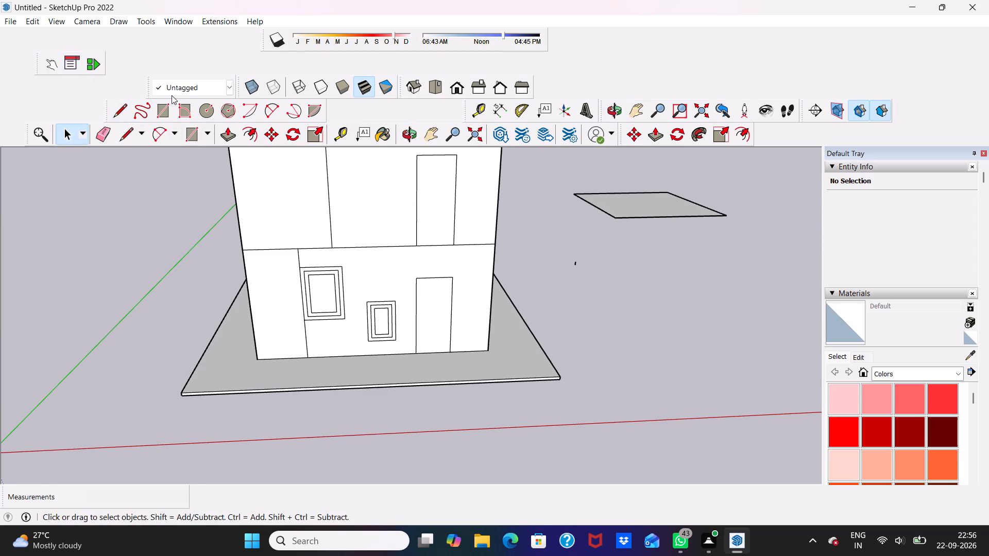
Draw a band rectangle about 15' 7" by 1' 2" along the lower storey's top edge, from the dividing line to the wall's far edge.
click(160, 107)
scroll(320, 259, up, 8)
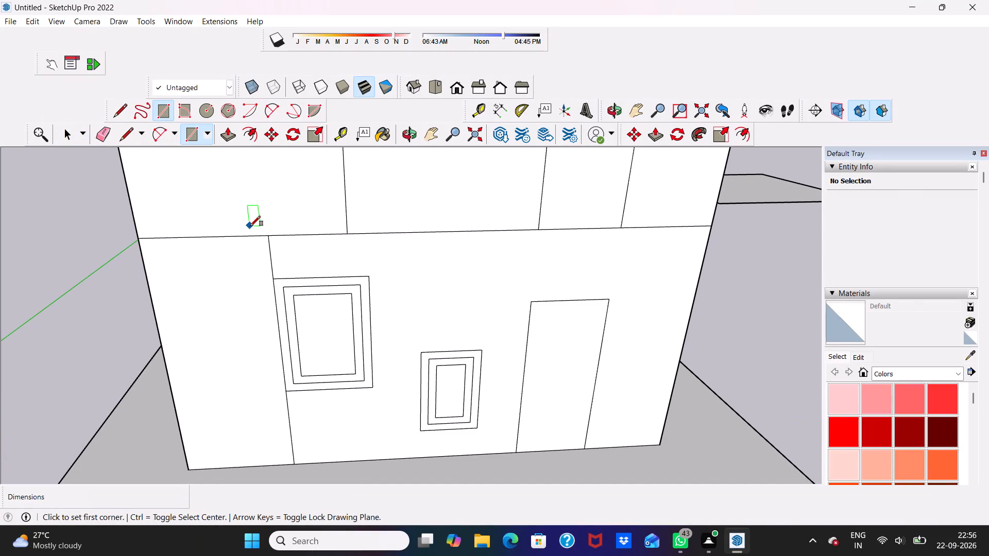
click(271, 236)
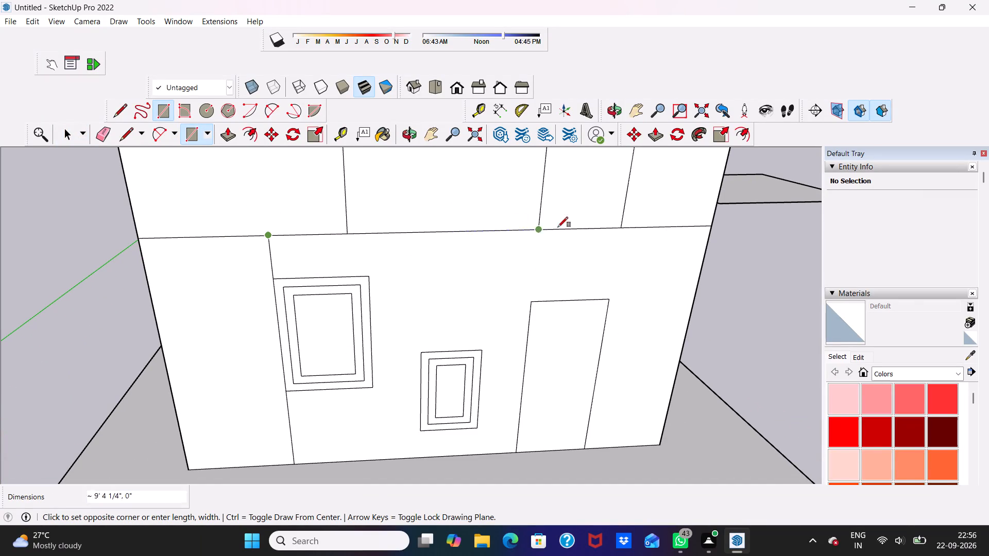
scroll(705, 259, up, 5)
click(705, 259)
scroll(586, 250, down, 5)
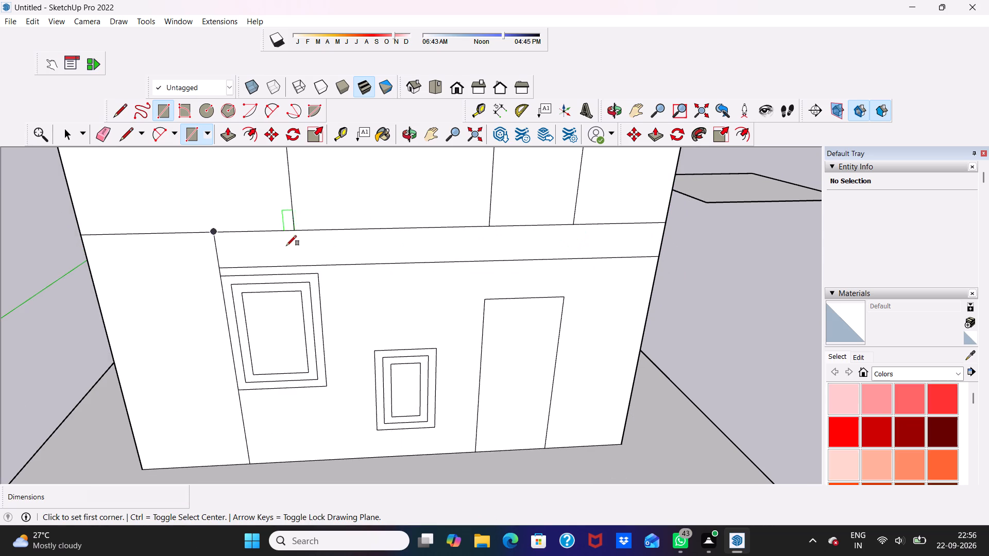
Copy the band with its edges straight down the wall by about 1' 6 7/8".
key(space)
double_click(425, 257)
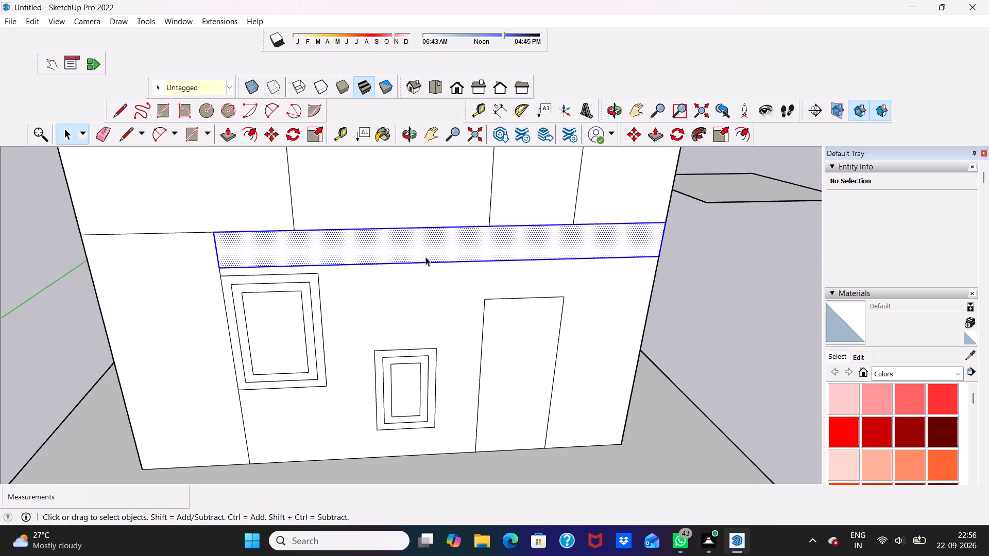
click(270, 133)
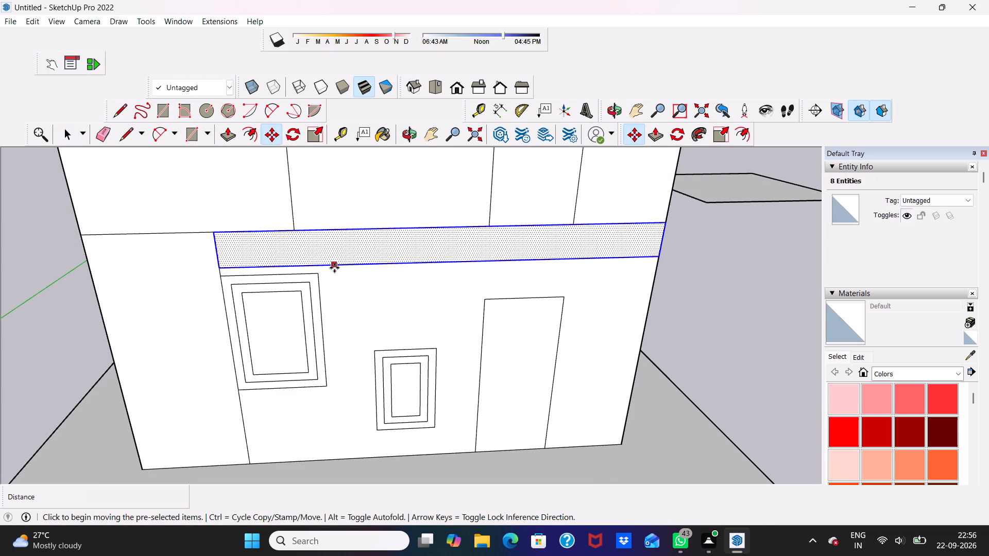
click(334, 268)
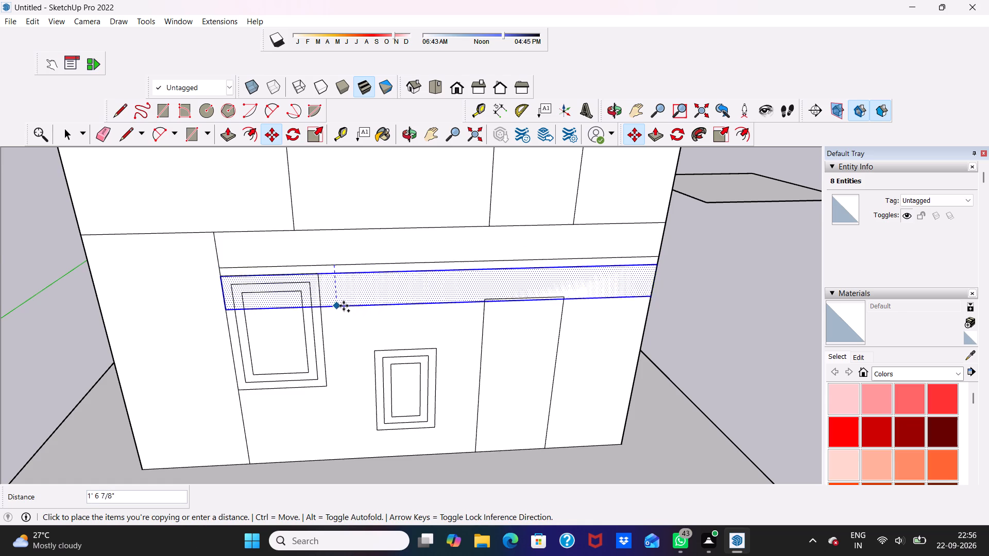
click(344, 305)
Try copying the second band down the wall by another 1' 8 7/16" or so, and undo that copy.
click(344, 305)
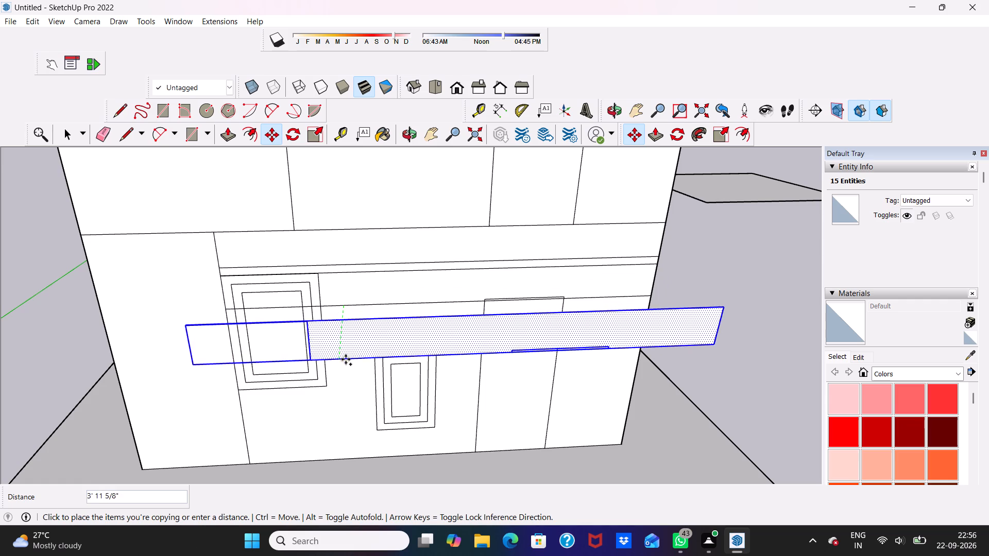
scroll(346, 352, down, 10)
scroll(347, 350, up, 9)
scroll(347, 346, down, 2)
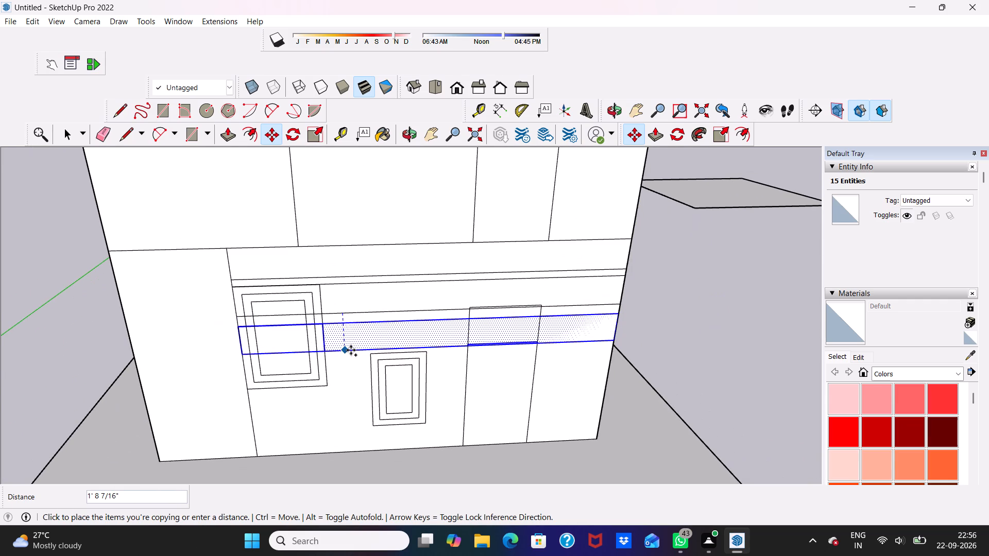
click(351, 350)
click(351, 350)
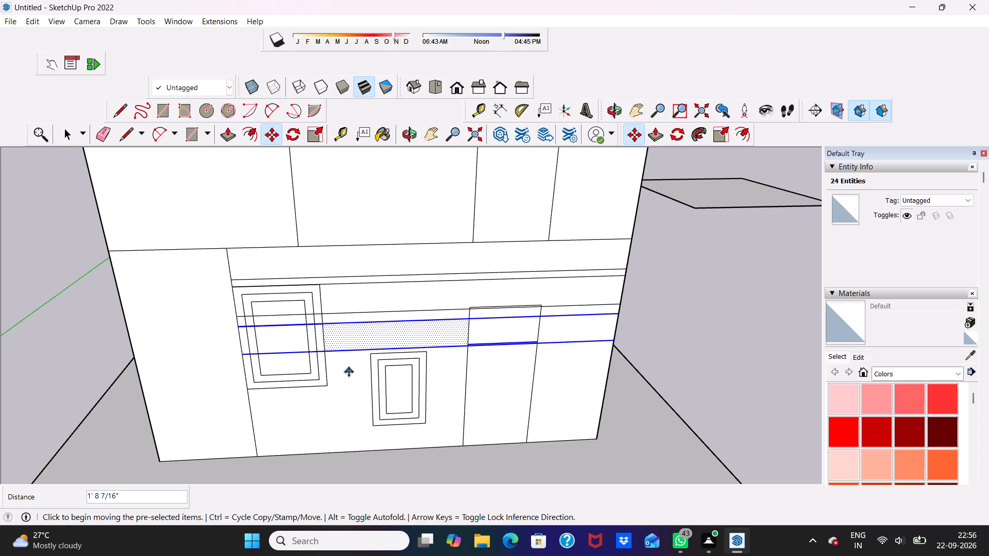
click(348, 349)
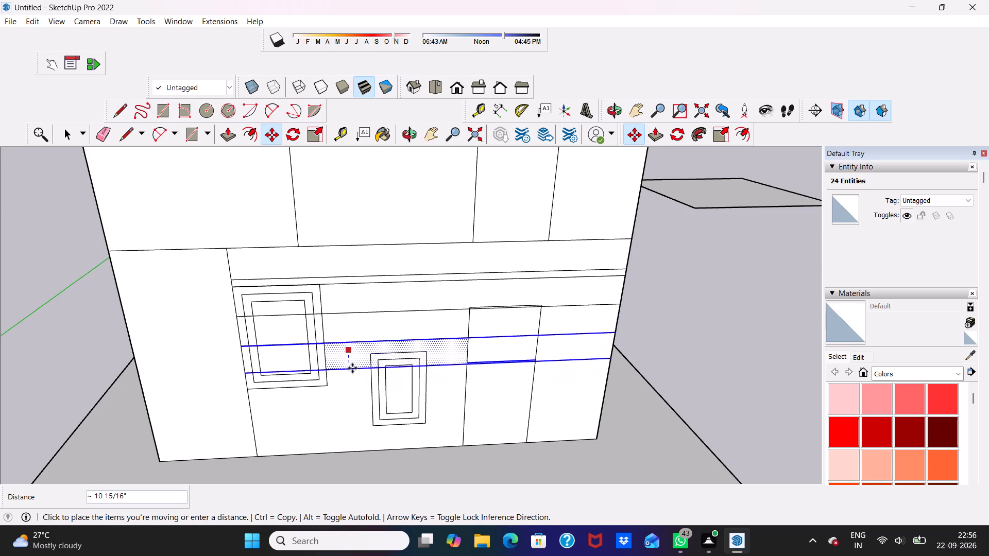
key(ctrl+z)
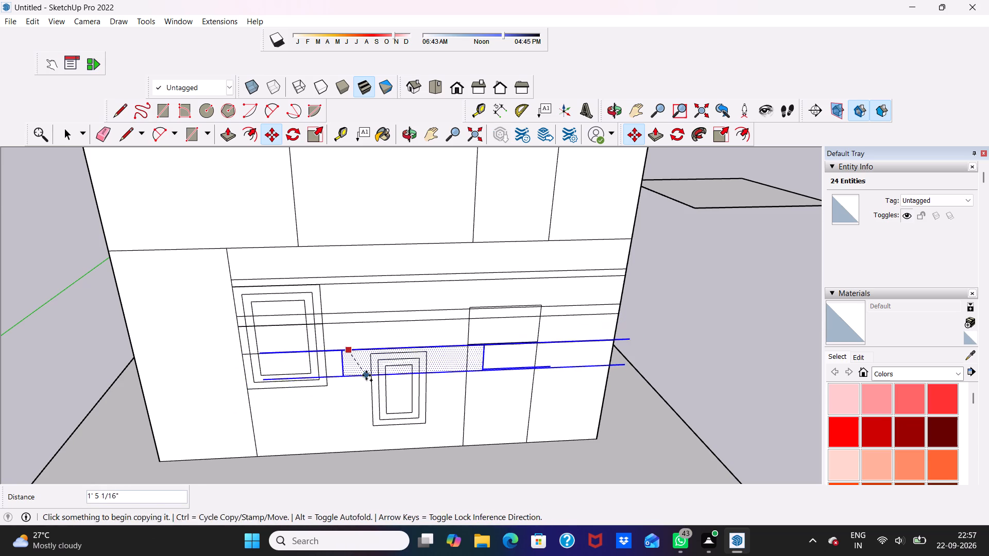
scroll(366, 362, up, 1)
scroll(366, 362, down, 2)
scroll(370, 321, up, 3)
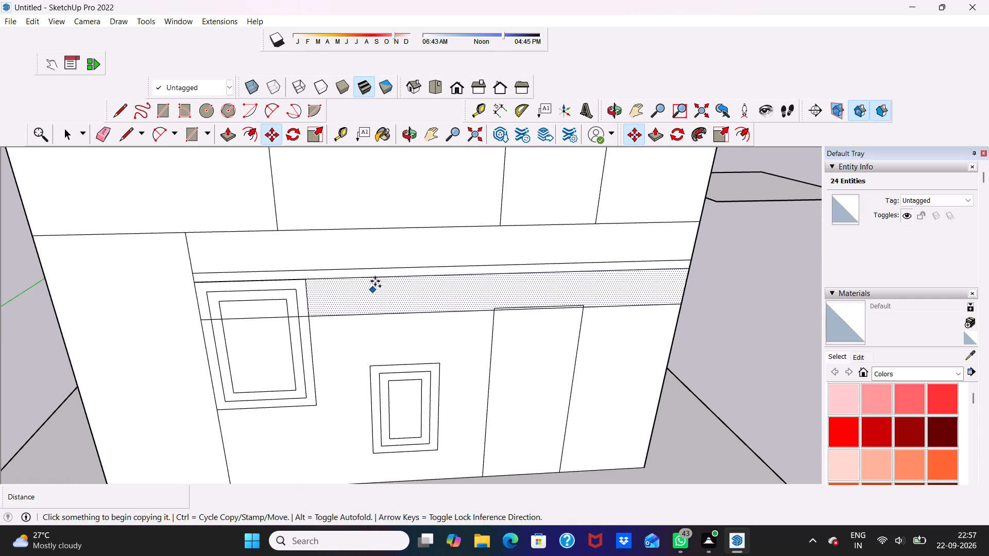
Copy the topmost band down the wall by about 3' 1 1/2", and copy that band down by a further 2' 3 1/16".
key(space)
double_click(379, 259)
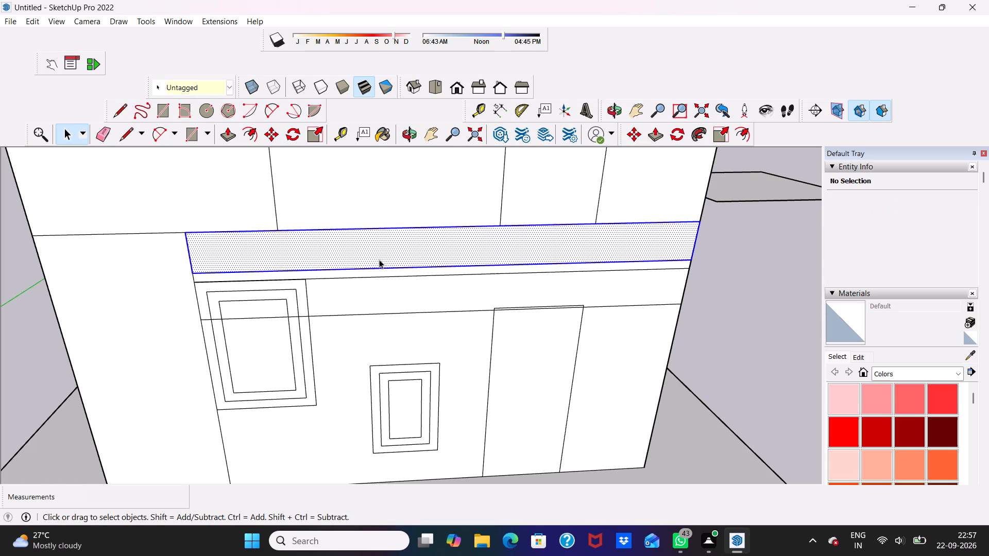
click(271, 125)
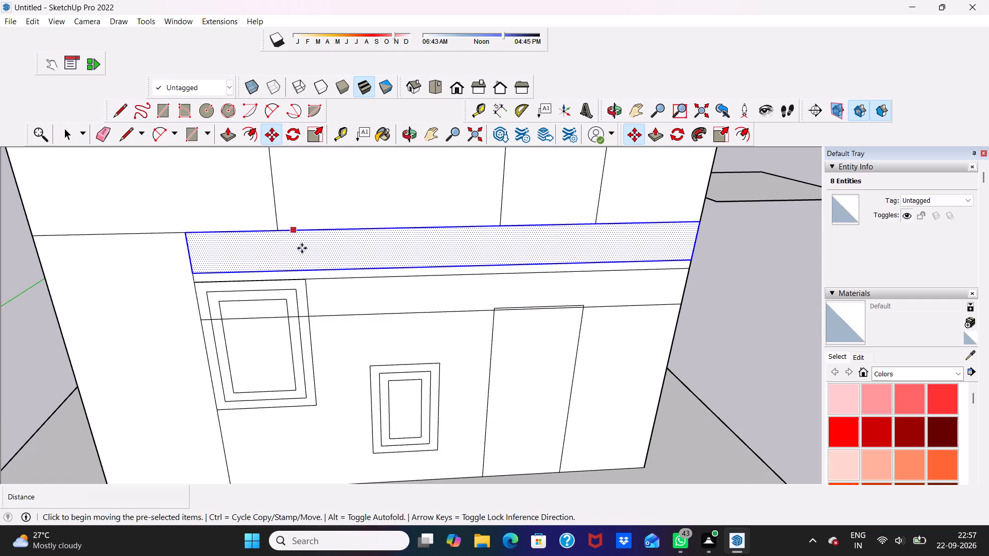
click(339, 265)
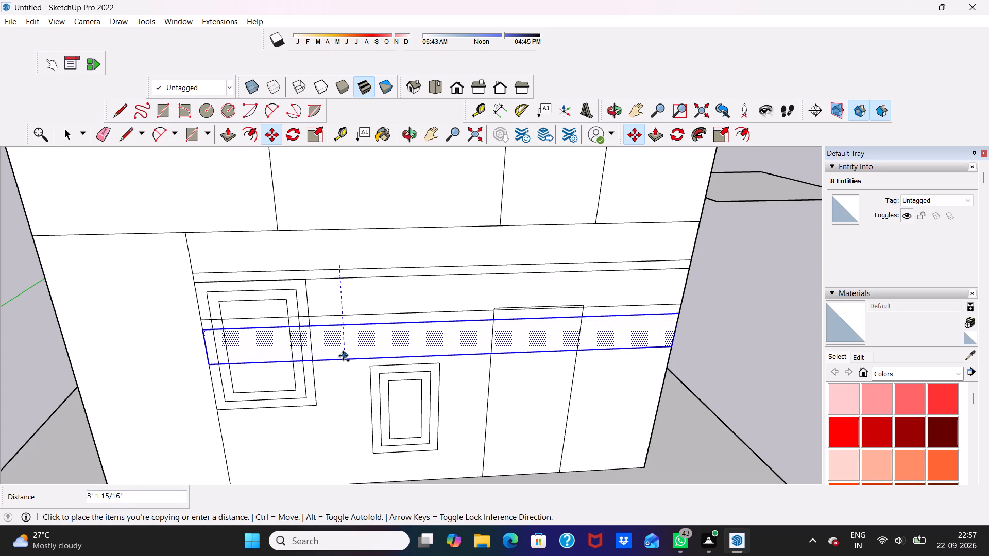
click(343, 355)
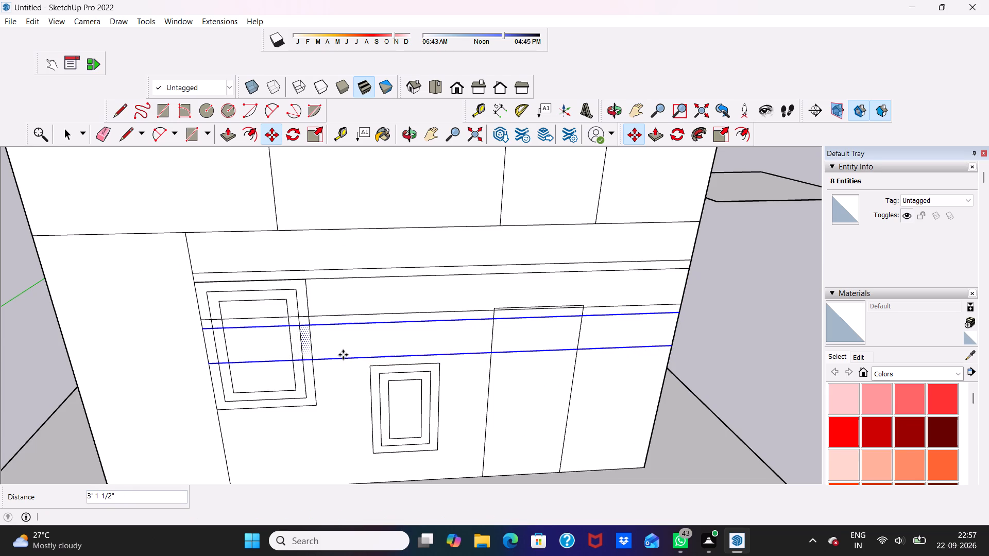
click(344, 357)
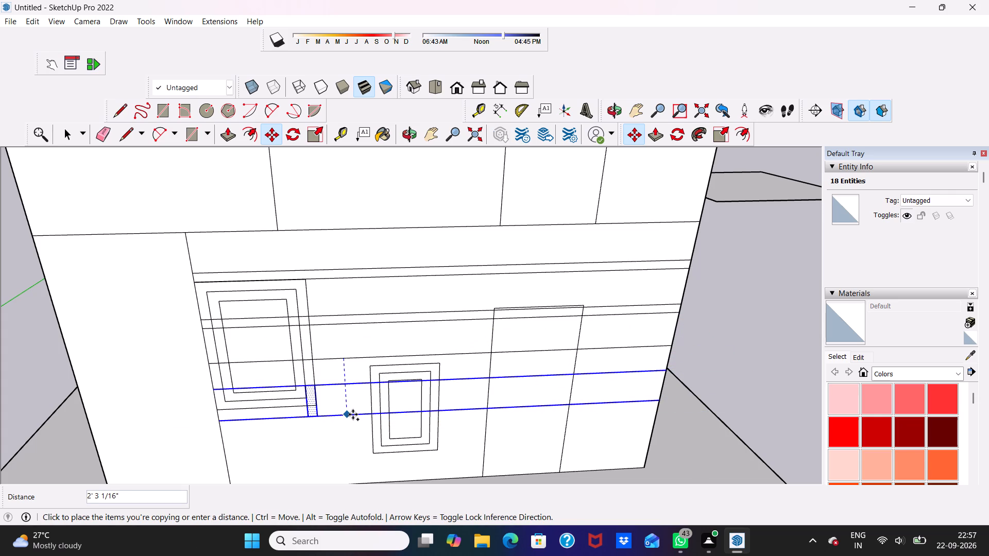
click(353, 414)
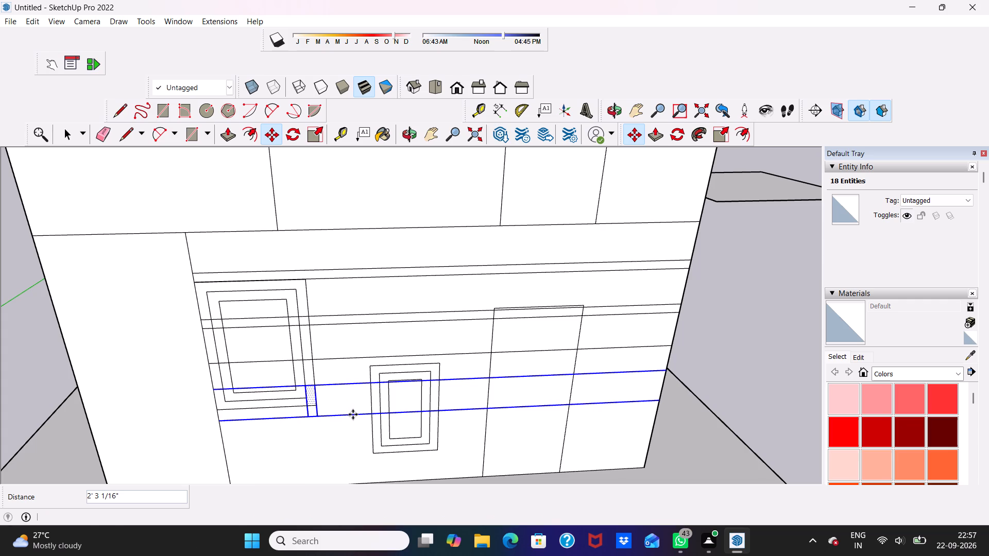
Copy the lowest band down twice more, by about 1' 7 5/16" and about 1' 5 15/16", reaching the wall's base.
scroll(352, 409, down, 6)
scroll(386, 359, down, 5)
middle_drag(429, 406, 411, 295)
scroll(407, 331, up, 4)
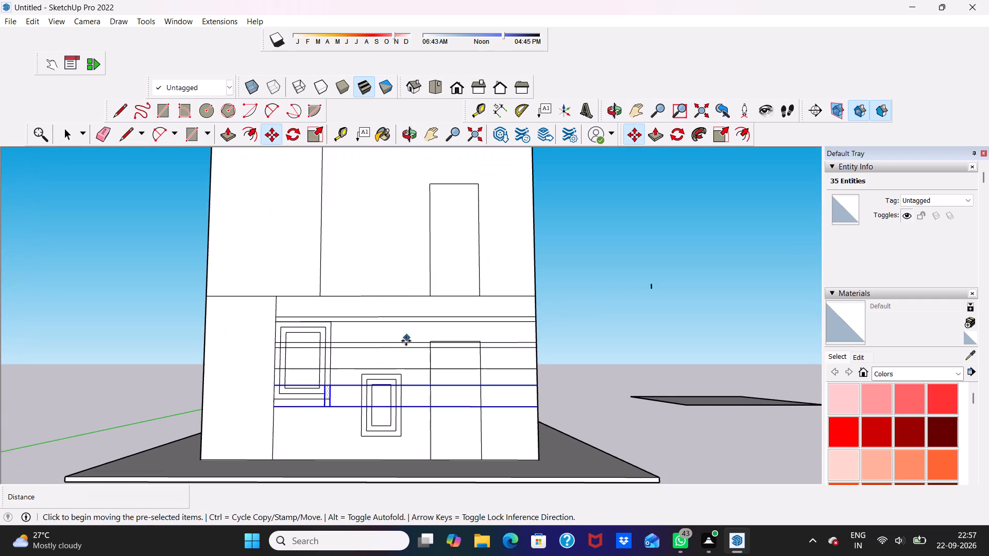
scroll(333, 393, up, 5)
scroll(341, 324, down, 2)
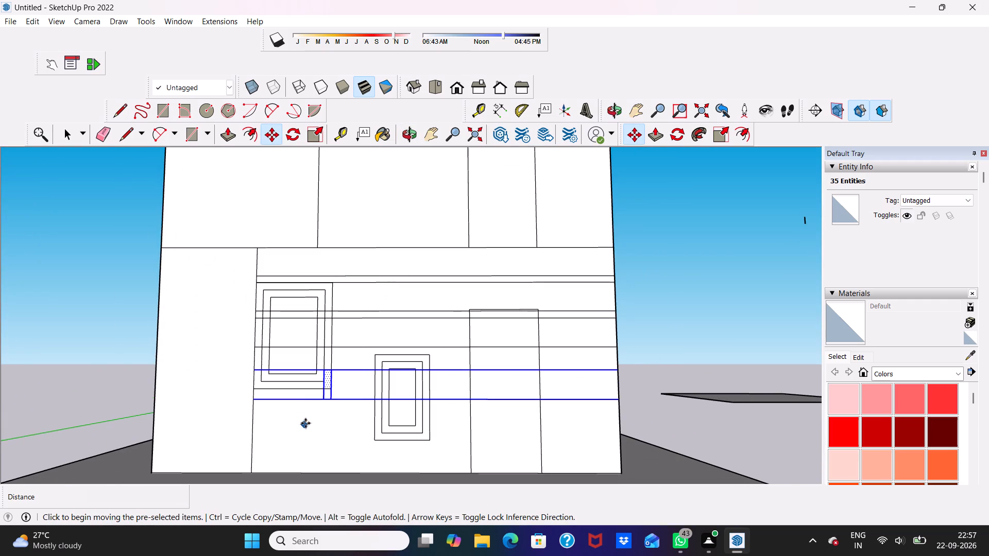
scroll(310, 414, up, 1)
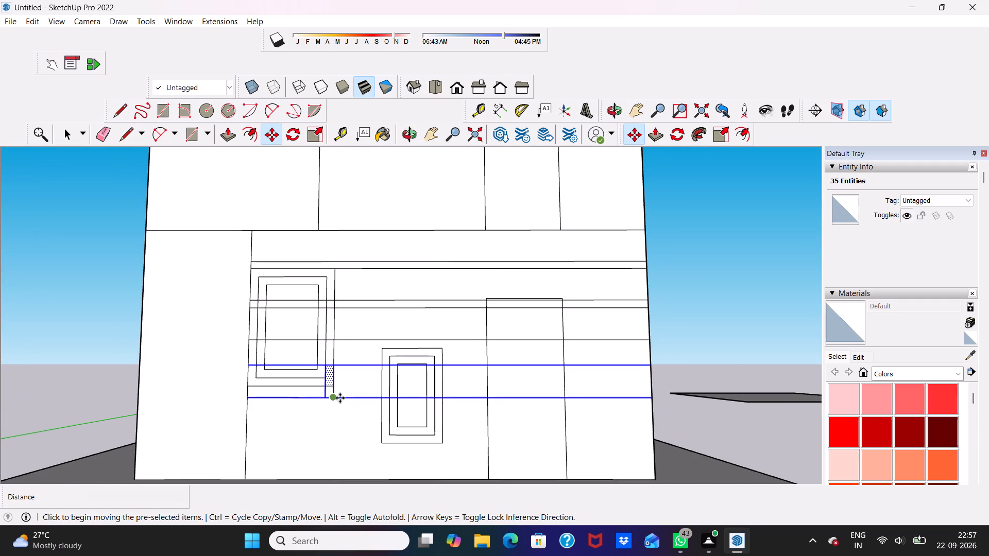
click(340, 398)
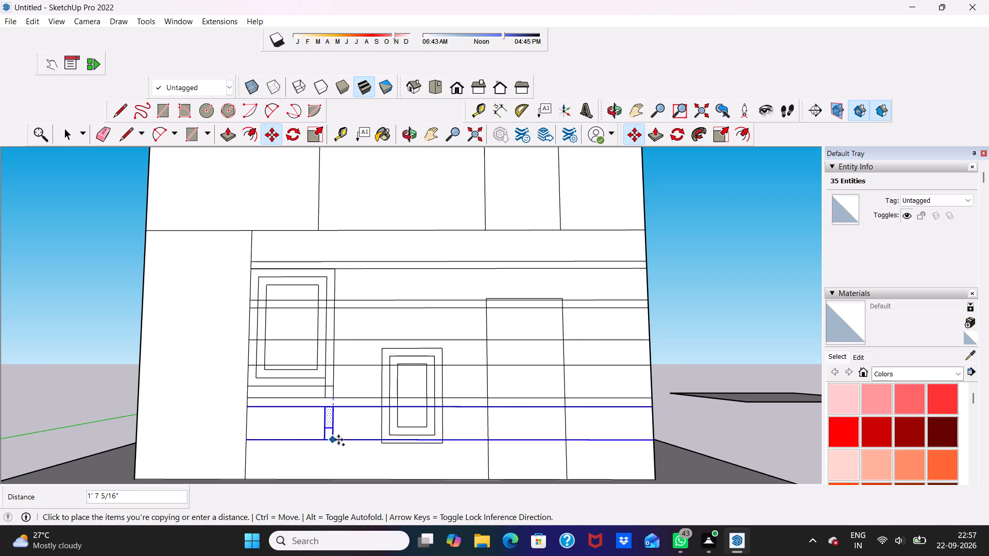
click(338, 440)
click(338, 442)
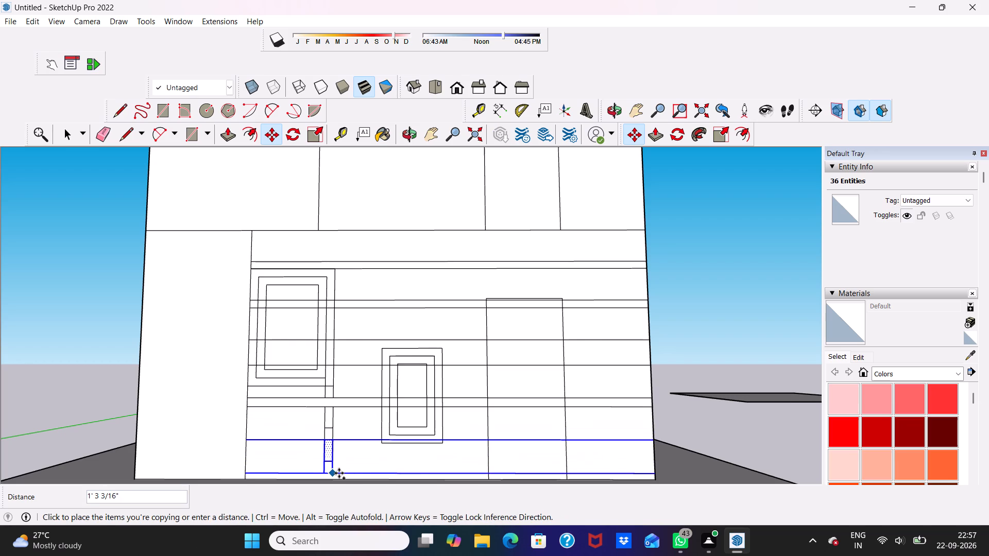
scroll(339, 473, down, 9)
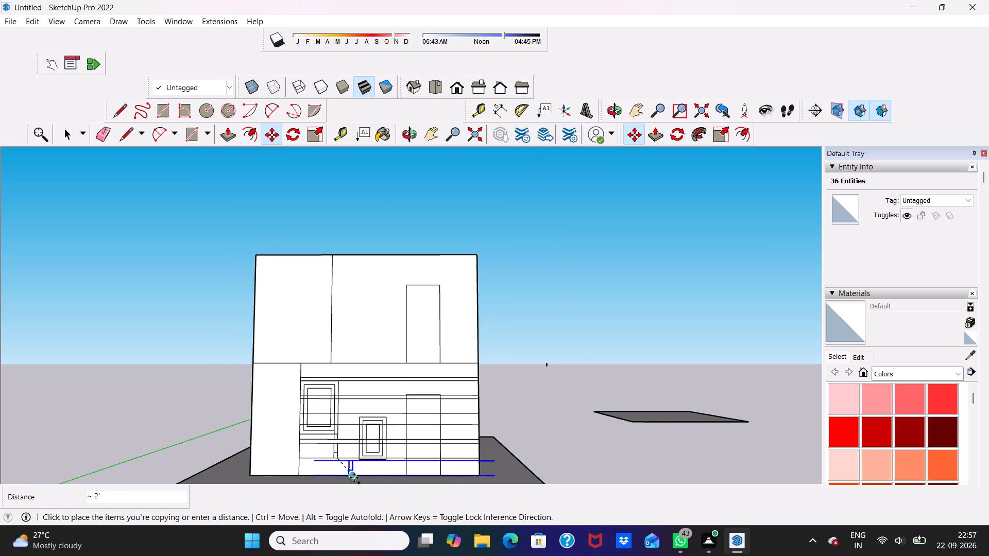
scroll(354, 478, up, 4)
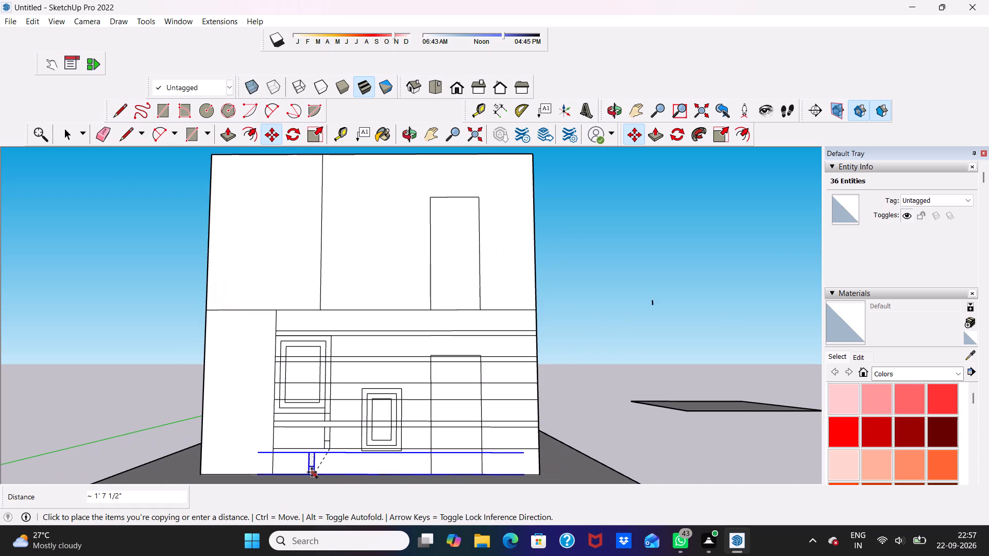
scroll(335, 473, down, 1)
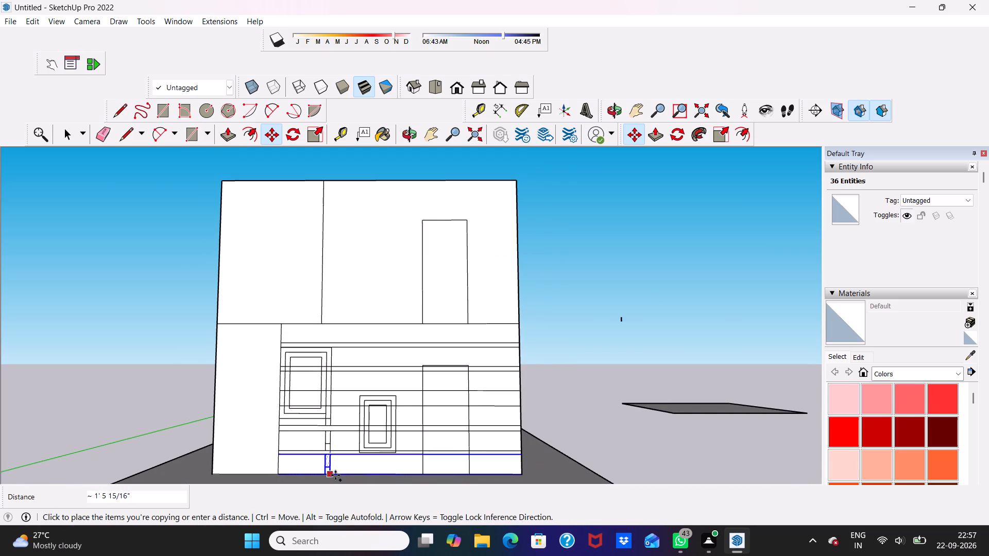
click(335, 474)
key(space)
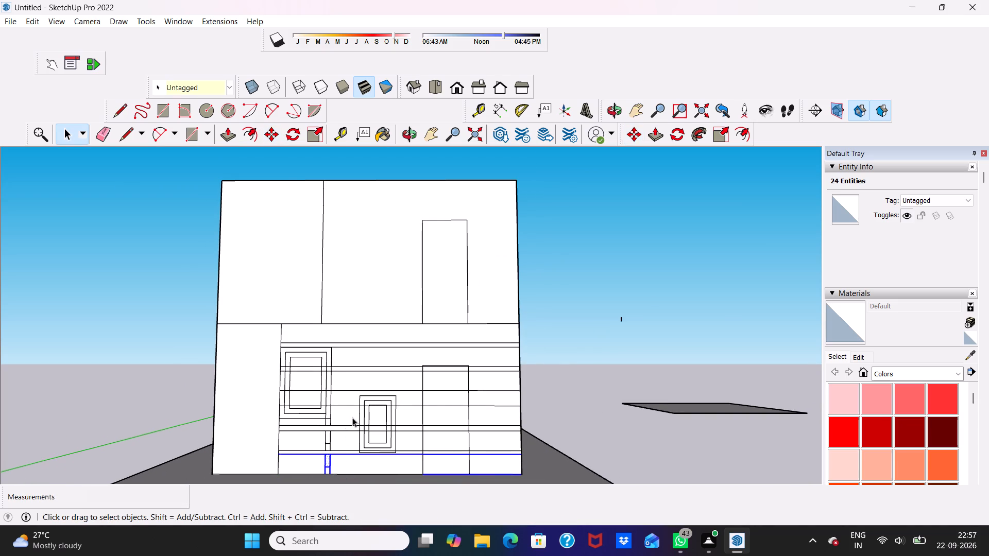
key(space)
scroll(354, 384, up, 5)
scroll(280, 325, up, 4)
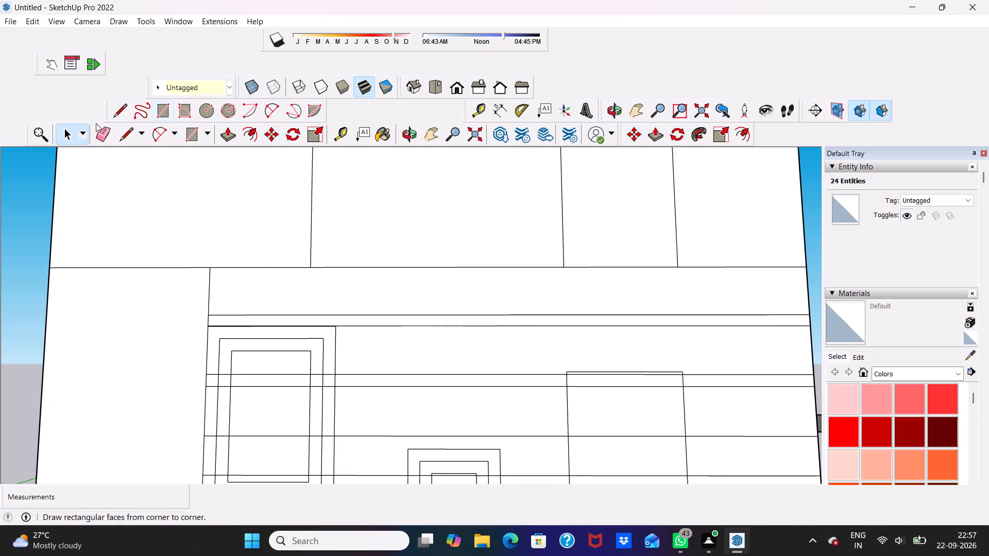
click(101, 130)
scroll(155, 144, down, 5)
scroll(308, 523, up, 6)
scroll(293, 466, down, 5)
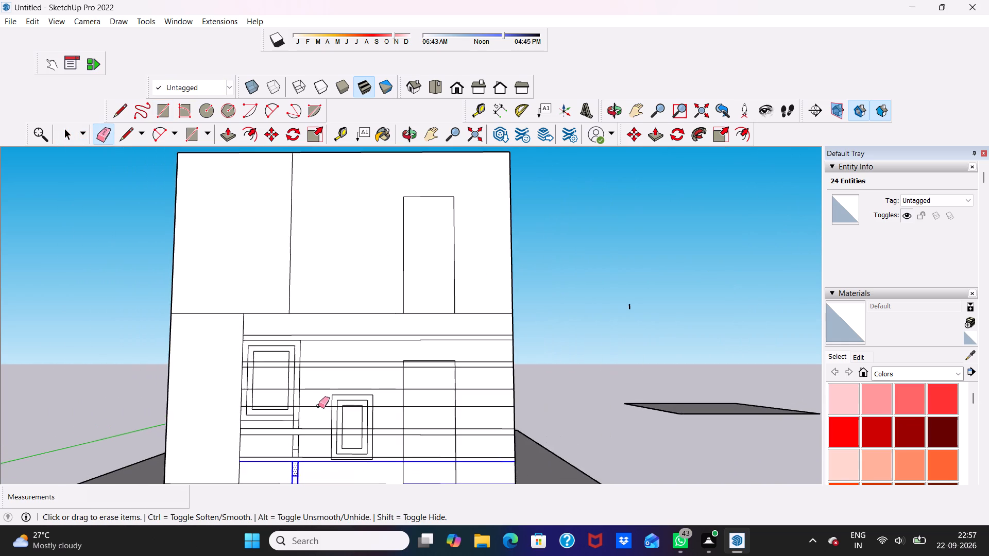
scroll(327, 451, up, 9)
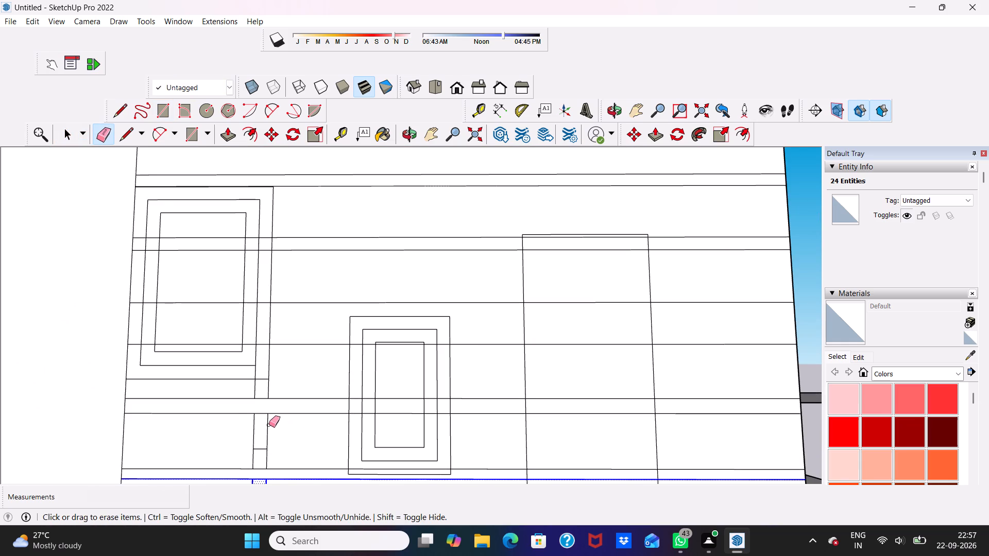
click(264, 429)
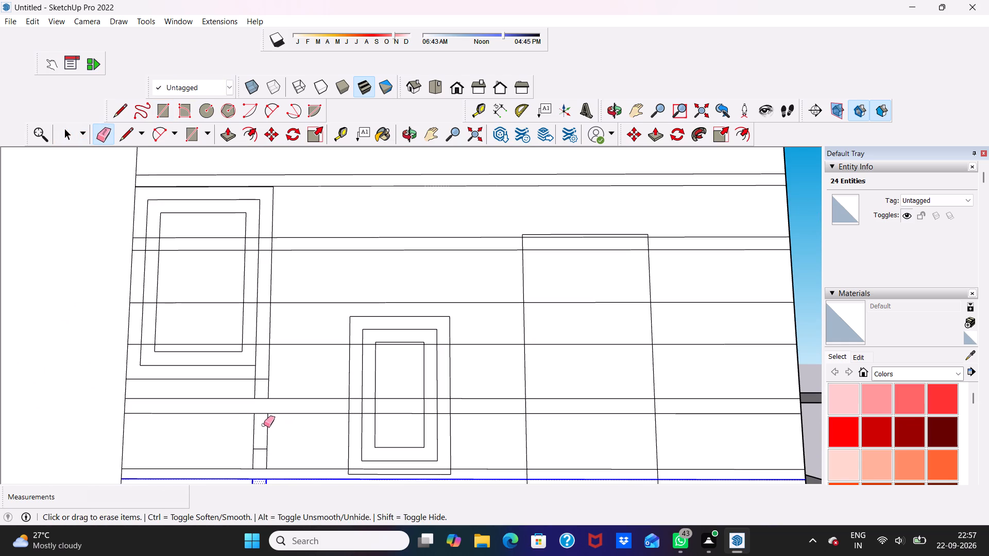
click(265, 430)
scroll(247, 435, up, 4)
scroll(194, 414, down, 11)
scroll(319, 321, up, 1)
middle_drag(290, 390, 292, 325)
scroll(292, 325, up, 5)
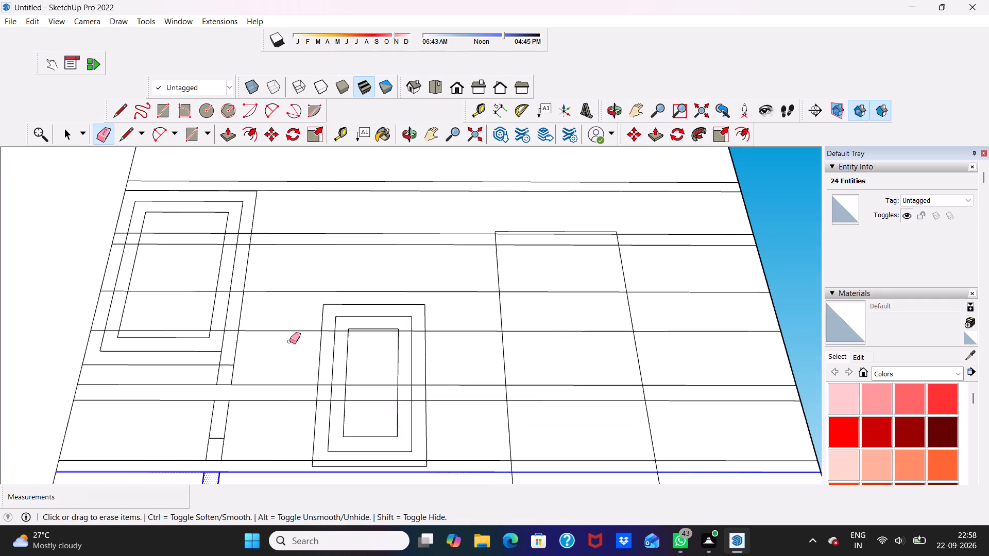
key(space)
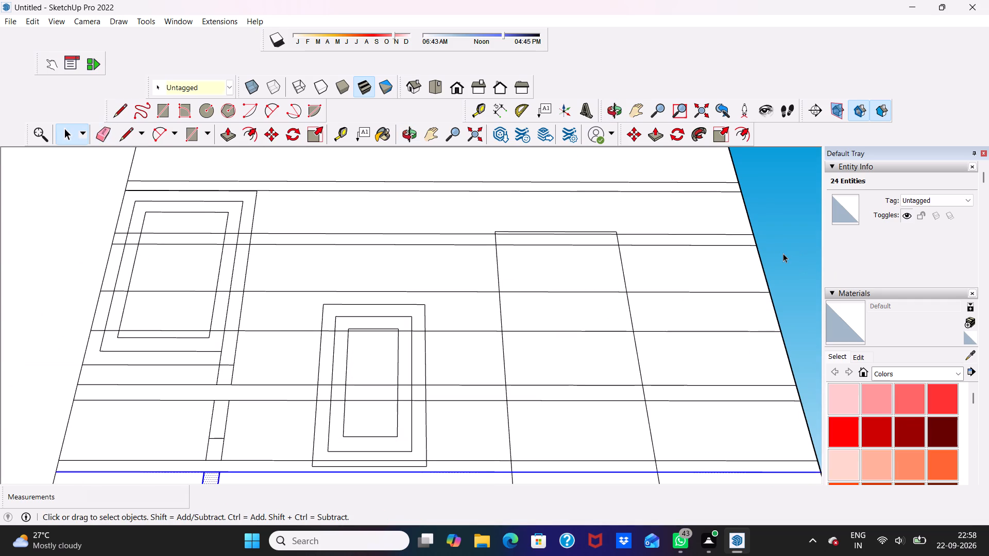
Erase the leftover short vertical and horizontal lines between the lowest band and the wall's base, below the larger window.
click(783, 253)
scroll(776, 249, down, 10)
middle_drag(534, 346, 483, 433)
scroll(515, 380, up, 6)
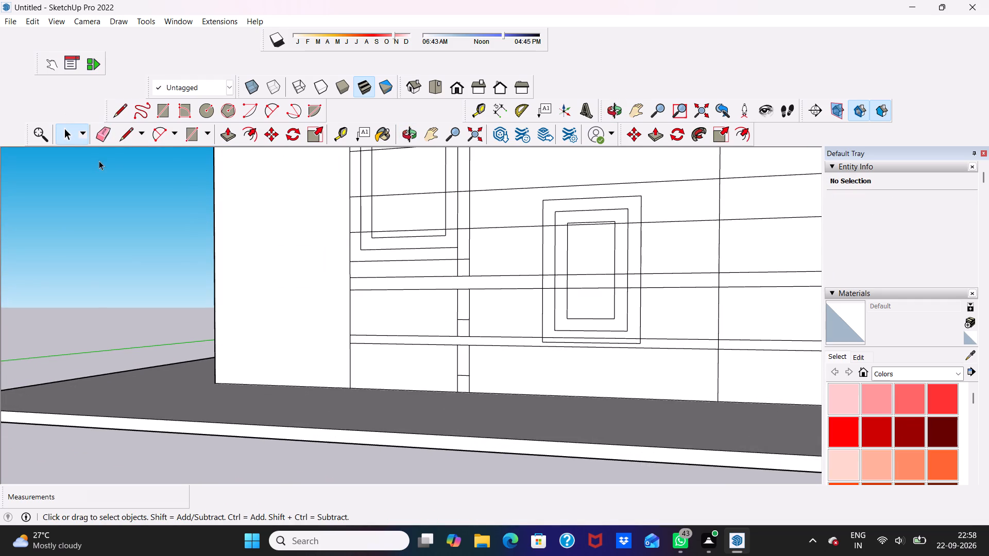
click(111, 133)
scroll(517, 391, up, 2)
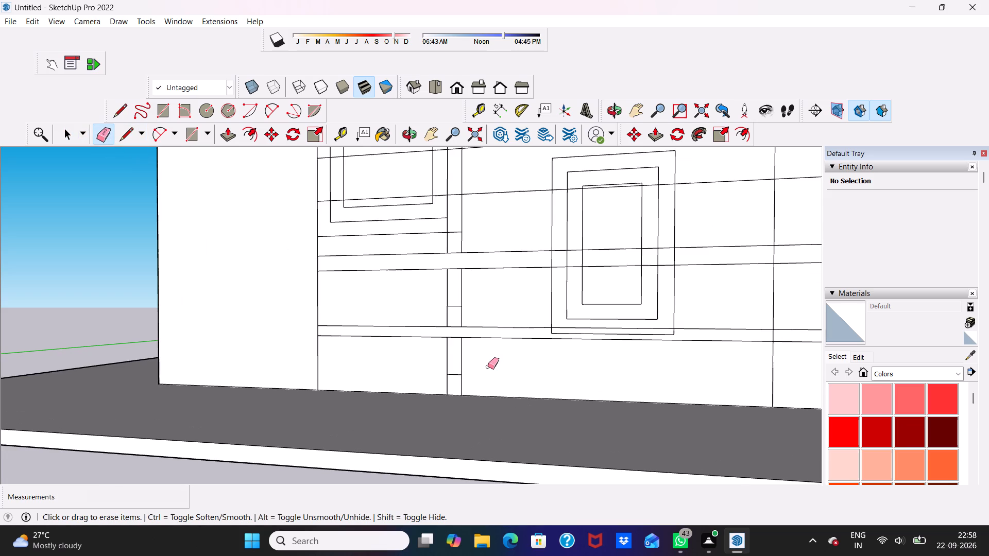
scroll(487, 362, up, 3)
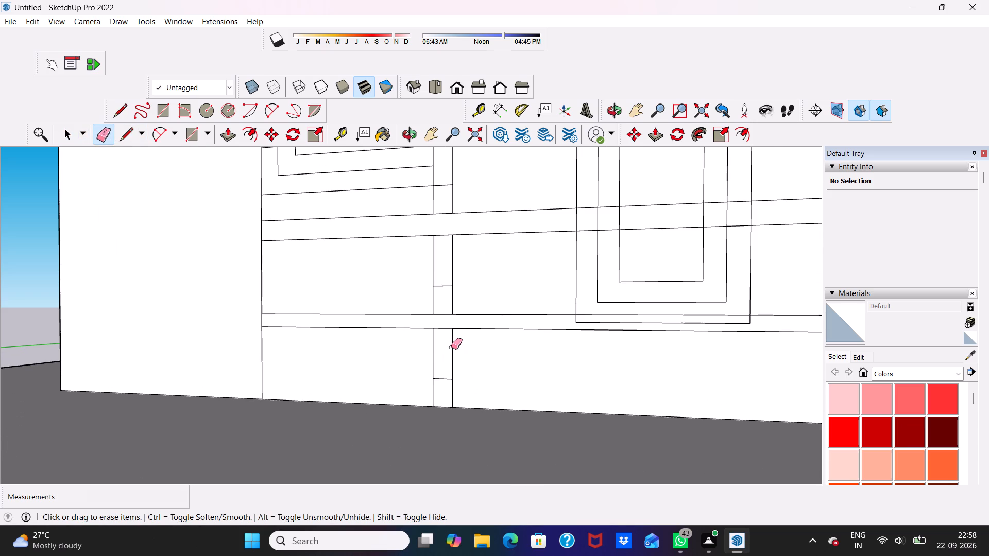
click(451, 347)
click(432, 356)
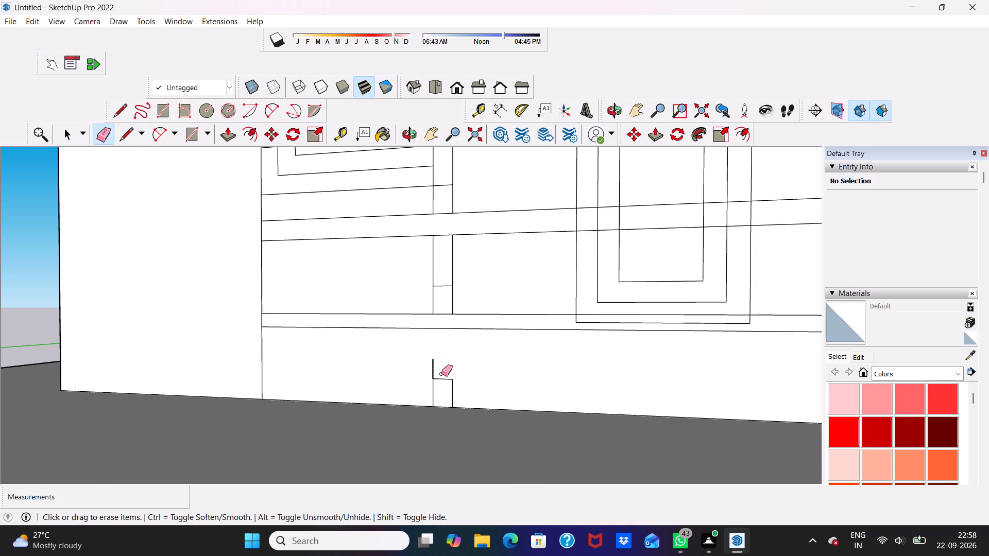
click(441, 377)
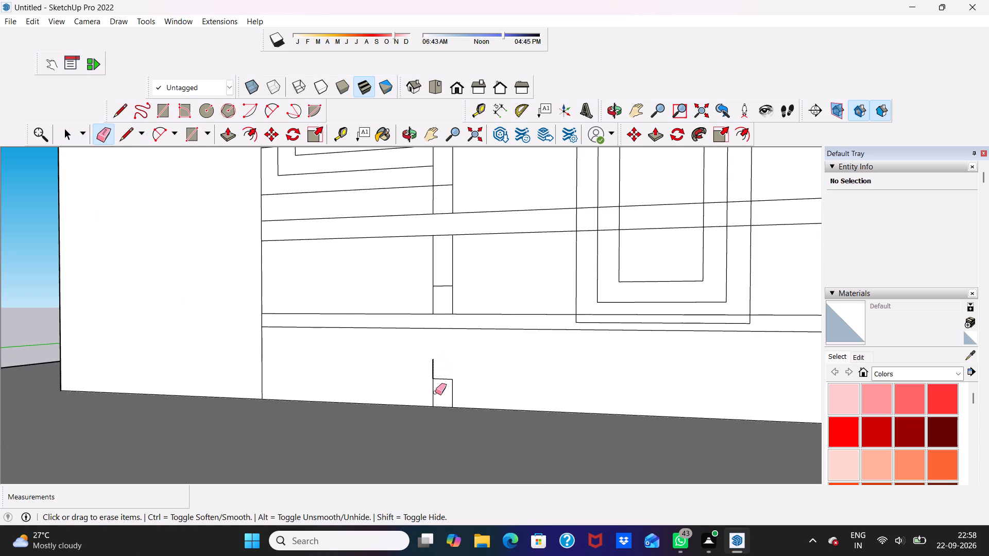
click(433, 395)
click(454, 393)
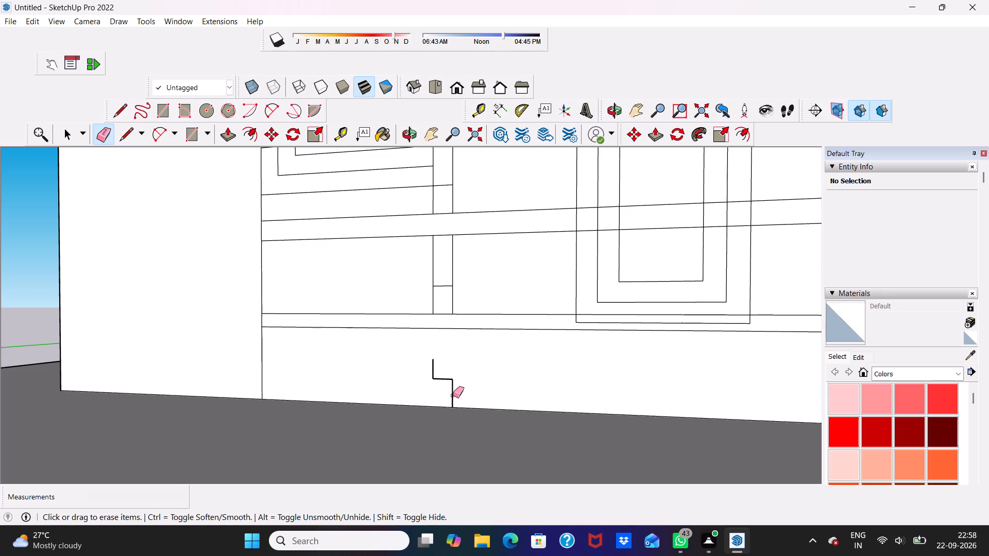
click(451, 392)
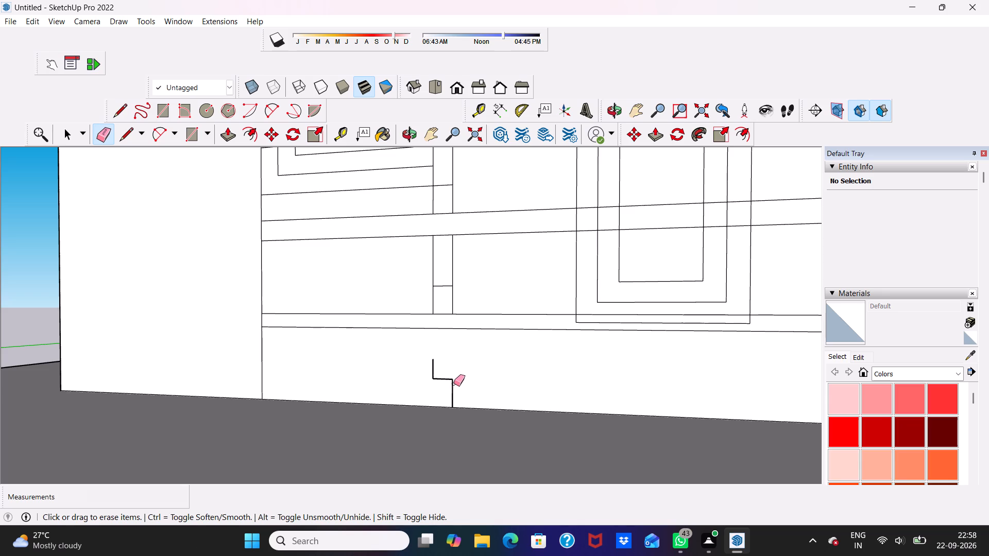
click(453, 383)
click(452, 381)
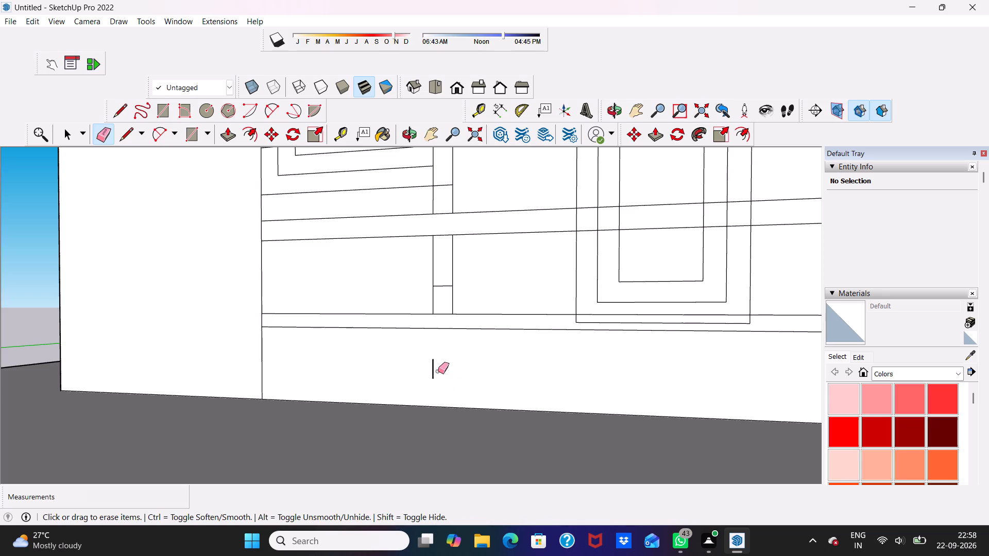
click(435, 367)
Erase the leftover short crossbar and two vertical lines between the two lowest bands, below the larger window.
scroll(438, 287, up, 6)
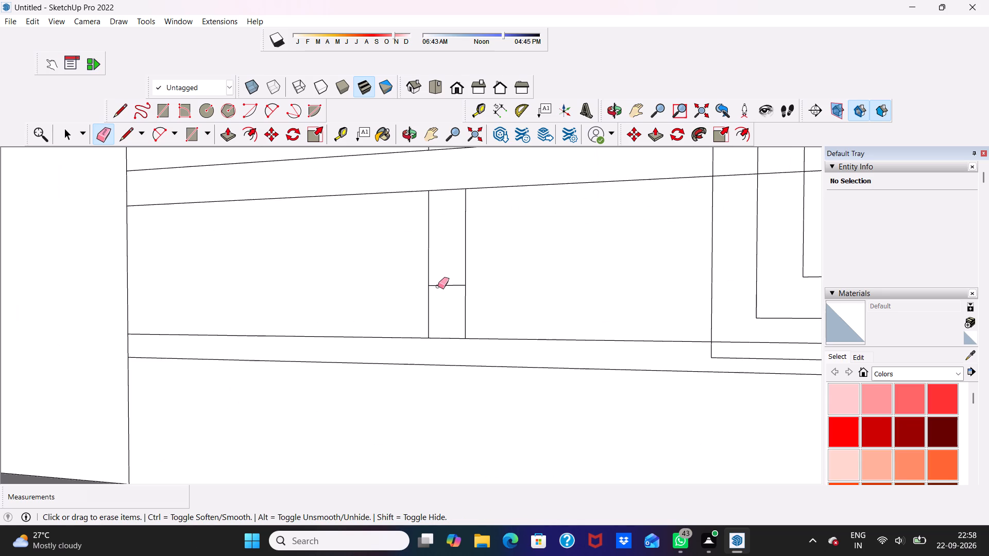
click(438, 286)
click(427, 289)
click(429, 292)
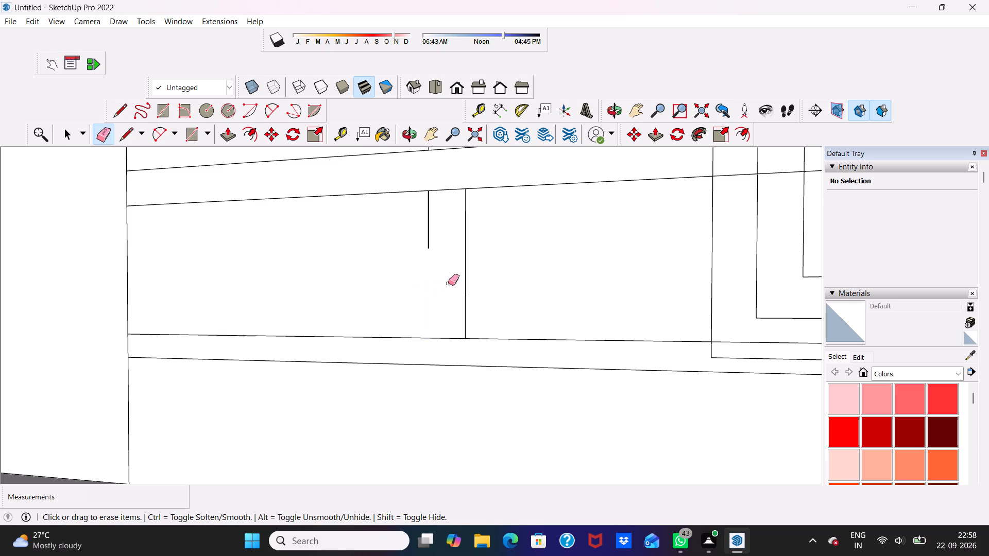
click(466, 271)
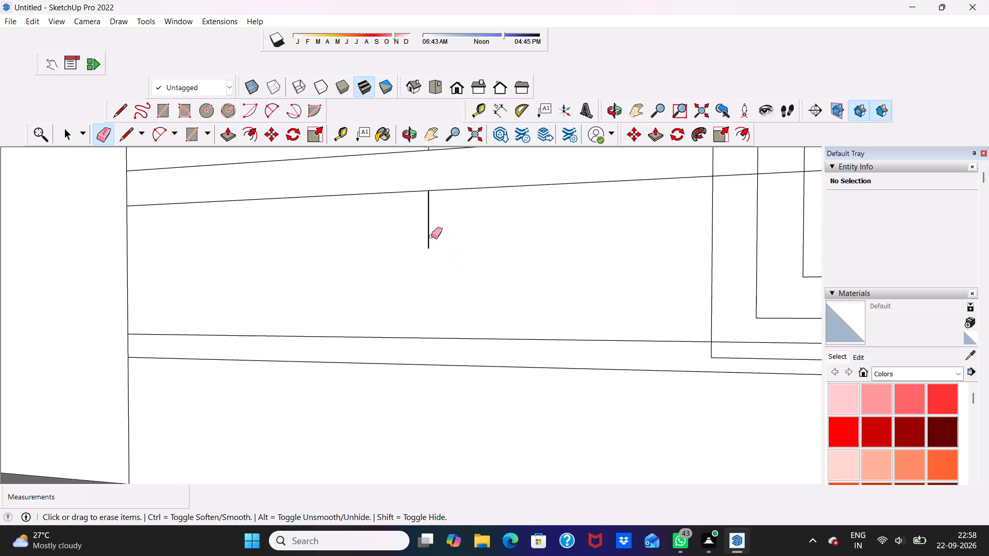
click(430, 234)
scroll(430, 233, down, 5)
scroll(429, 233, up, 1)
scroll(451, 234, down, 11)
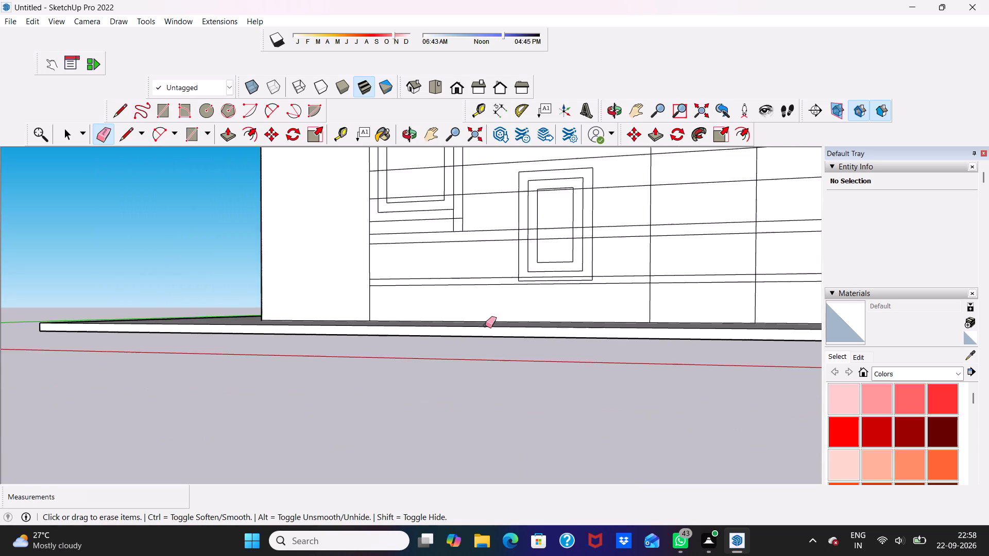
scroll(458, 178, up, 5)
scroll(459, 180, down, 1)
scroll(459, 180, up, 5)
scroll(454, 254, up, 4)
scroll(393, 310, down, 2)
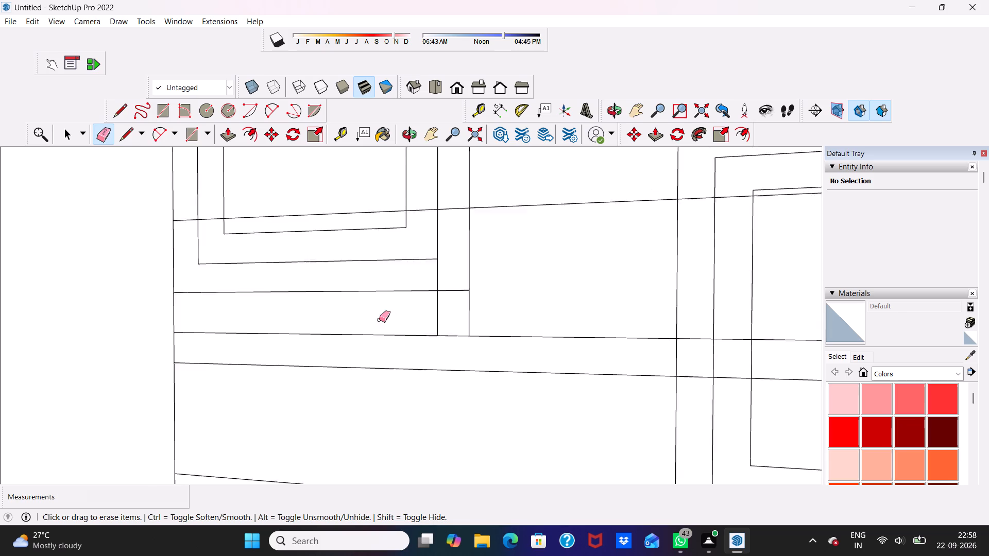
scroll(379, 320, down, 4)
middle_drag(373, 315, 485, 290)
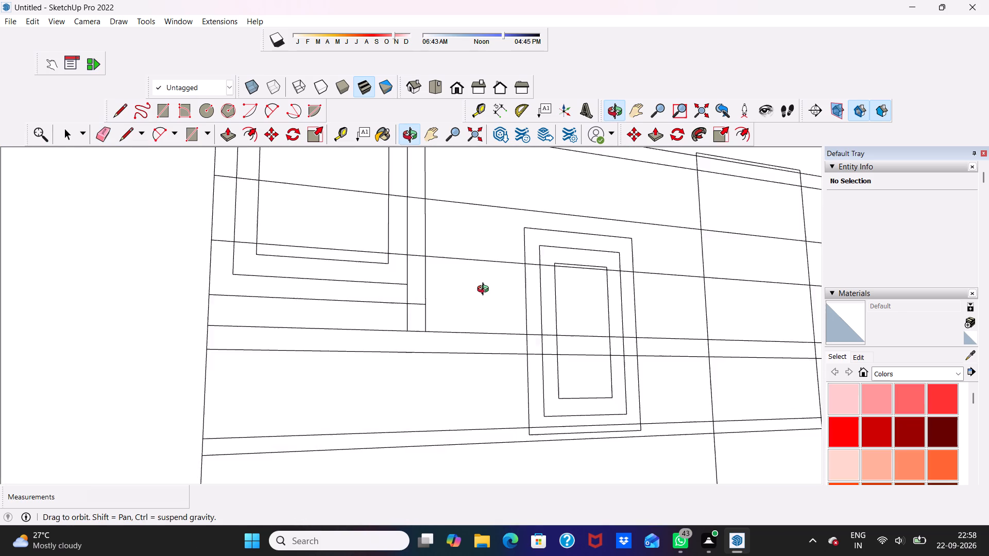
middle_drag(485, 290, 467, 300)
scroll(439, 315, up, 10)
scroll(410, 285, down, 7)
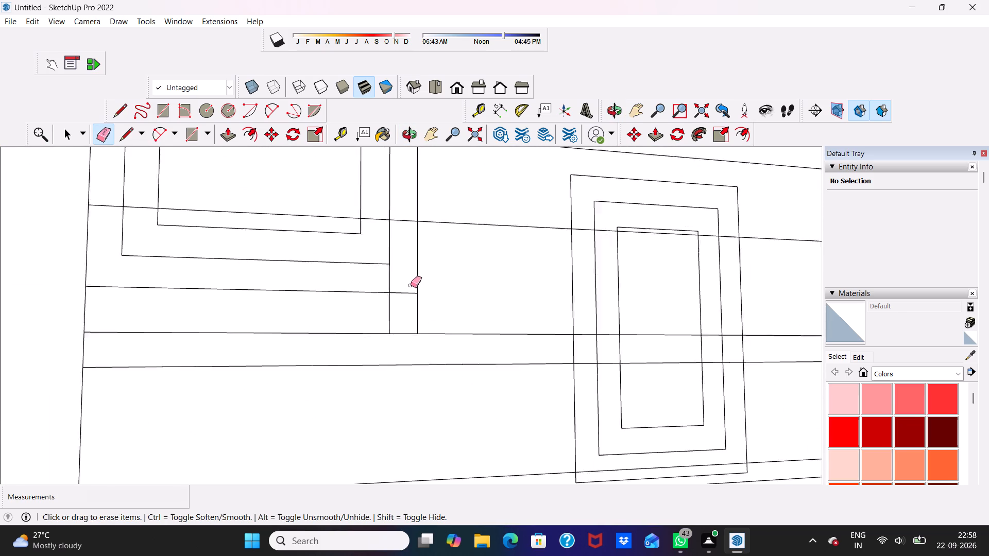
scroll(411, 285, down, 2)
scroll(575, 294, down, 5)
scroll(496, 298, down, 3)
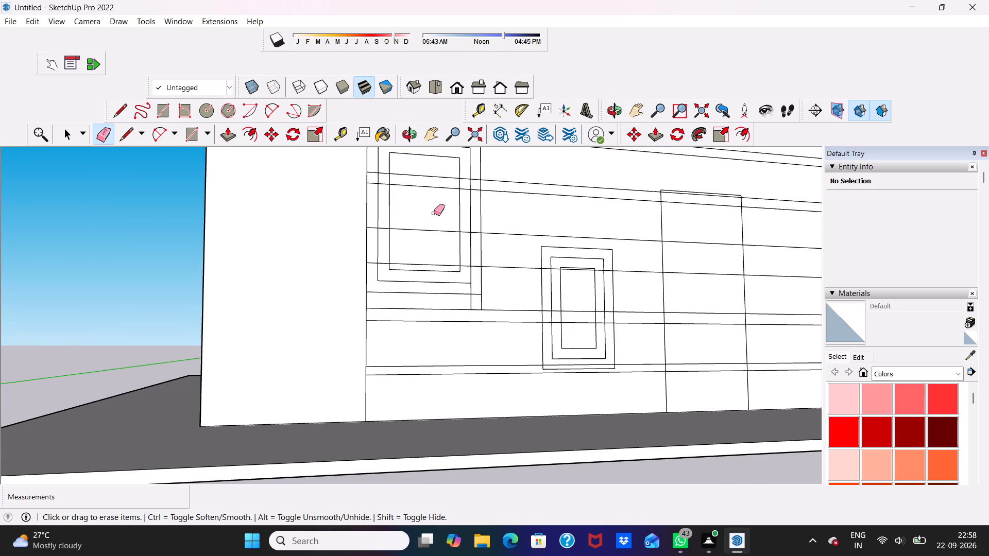
Erase the lowest horizontal line crossing the larger window, over its right-hand frame strips and inner pane.
scroll(479, 307, up, 7)
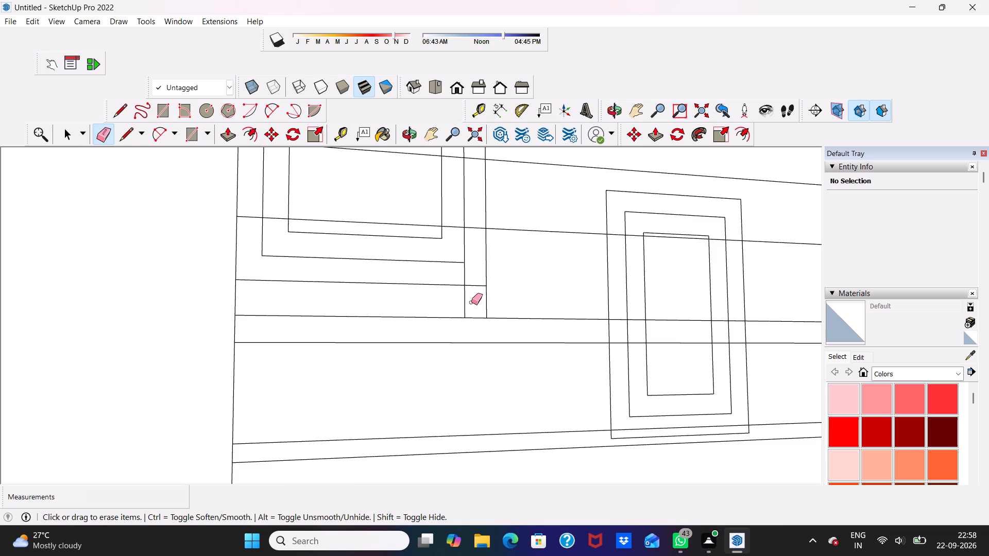
scroll(466, 302, down, 2)
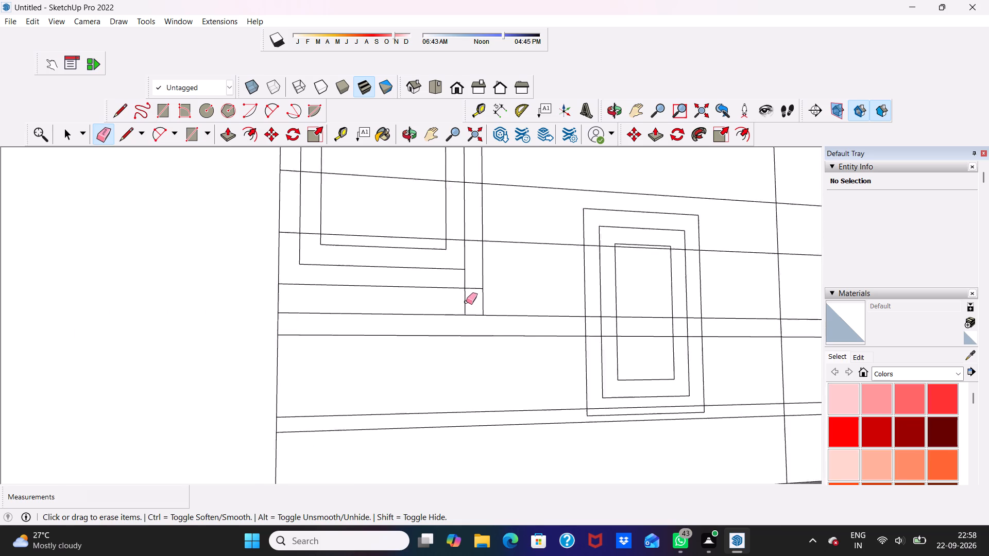
scroll(466, 302, down, 3)
middle_drag(464, 306, 398, 285)
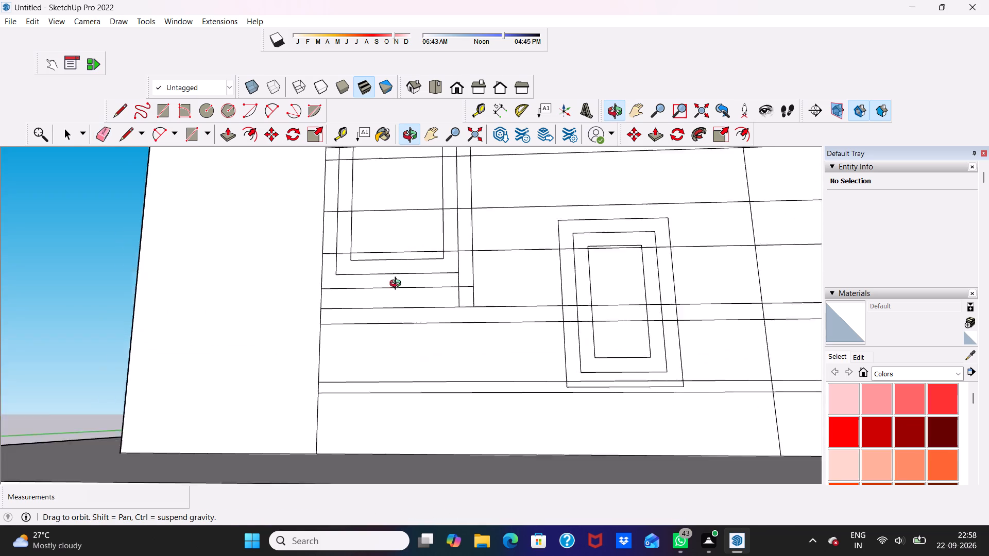
middle_drag(398, 285, 440, 318)
scroll(442, 302, up, 4)
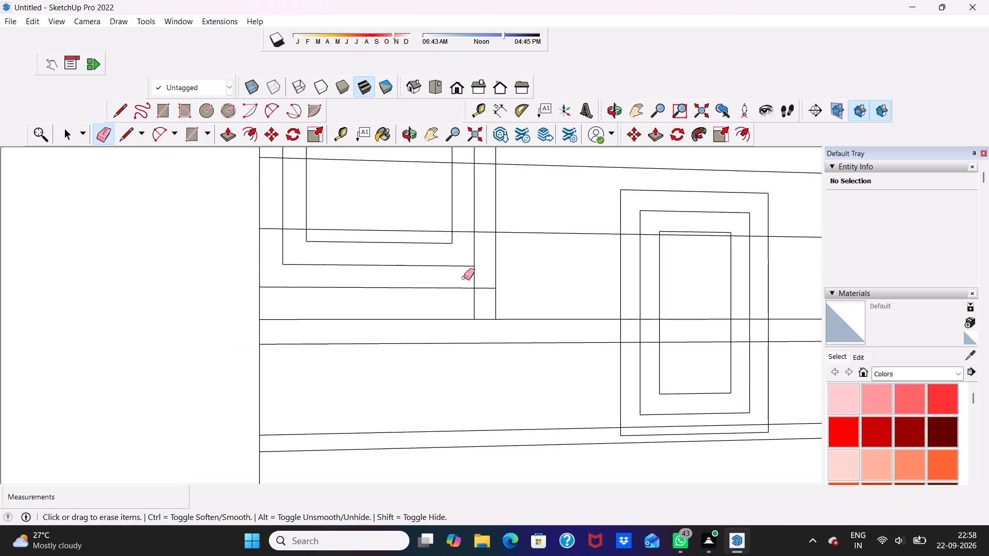
scroll(461, 275, down, 4)
click(461, 244)
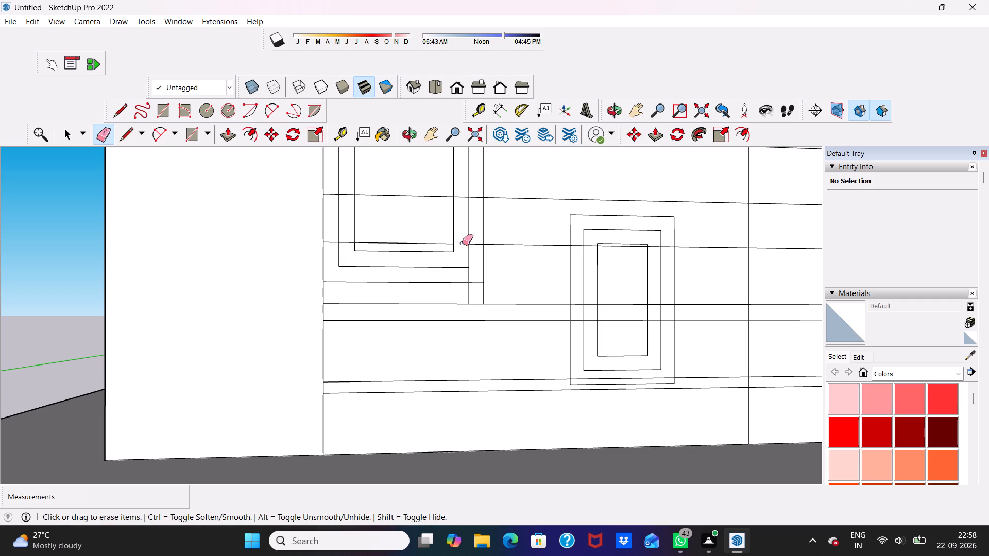
click(476, 244)
click(429, 243)
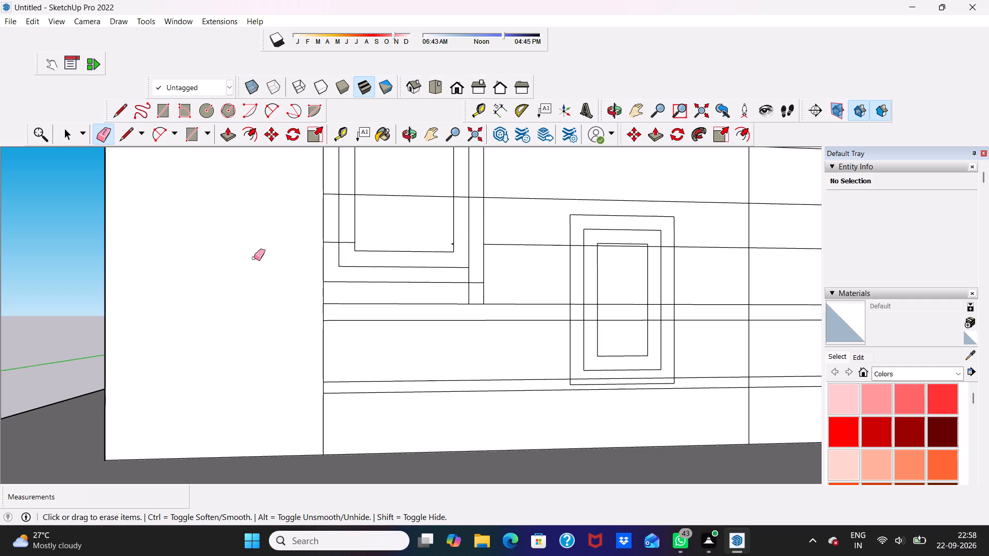
Erase the same line's remaining pieces across the larger window's left-hand frame strips and the tiny stub at the pane's right edge.
scroll(331, 230, up, 8)
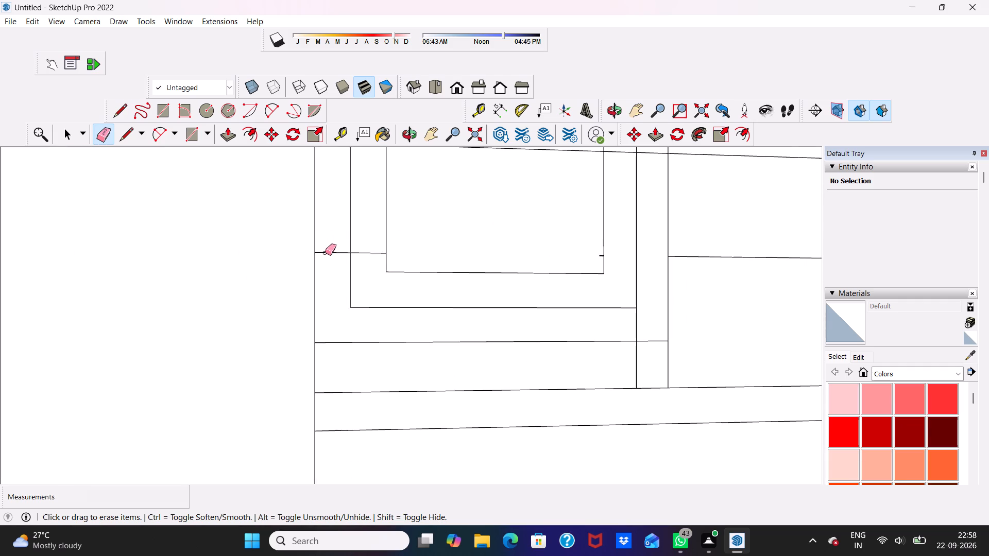
click(326, 252)
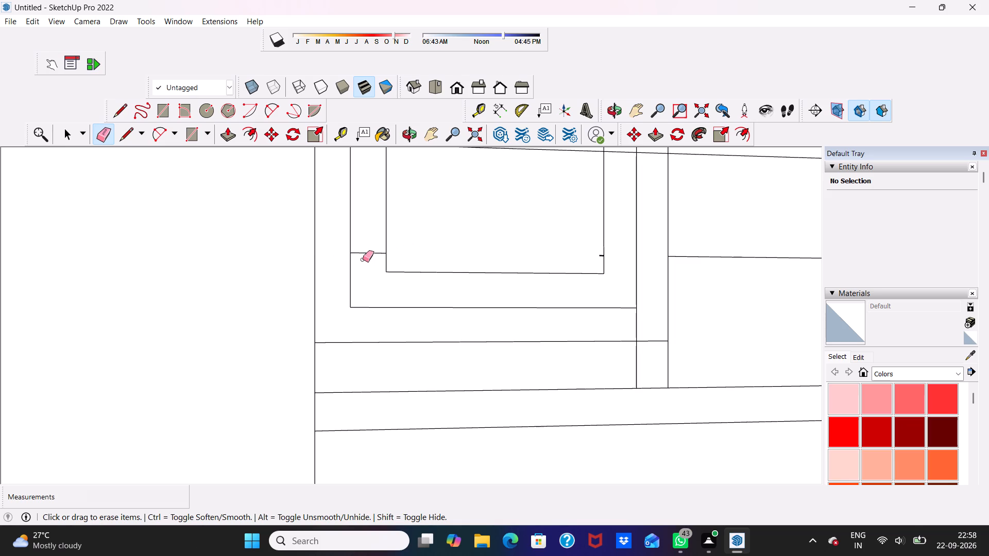
click(364, 254)
click(365, 254)
scroll(582, 254, up, 6)
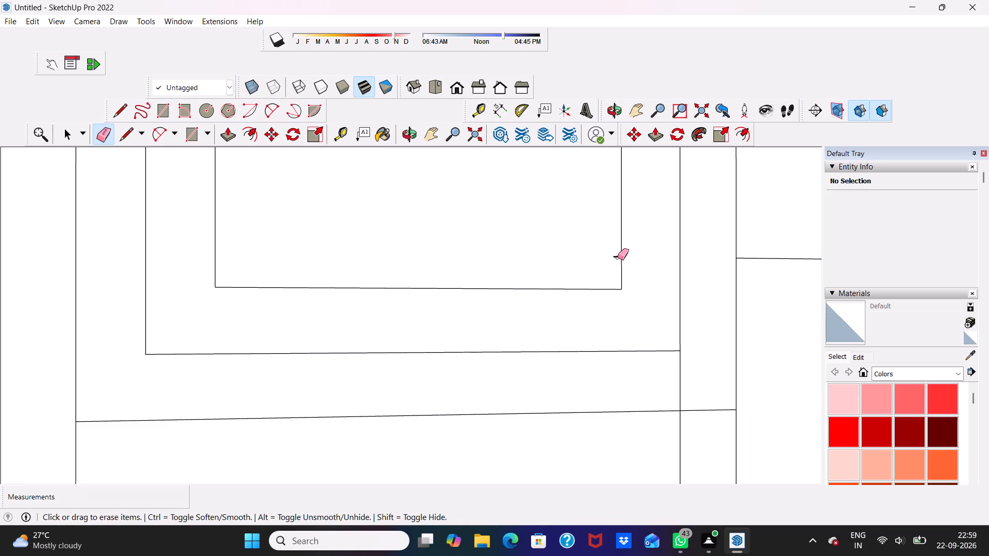
click(616, 253)
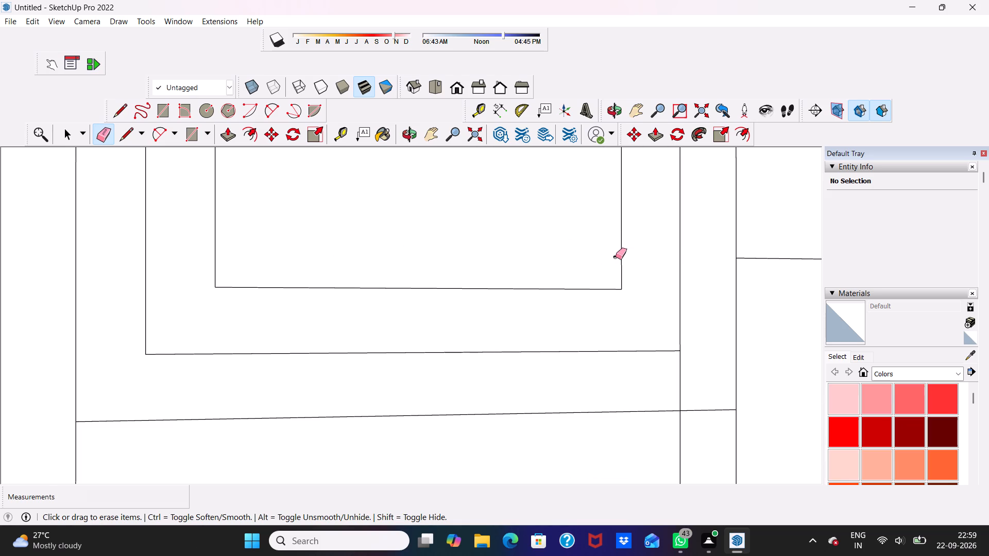
click(616, 257)
Erase the horizontal line crossing the top of the smaller window, over its inner pane and left-hand frame strips.
scroll(616, 257, down, 10)
scroll(633, 277, up, 1)
scroll(634, 282, down, 5)
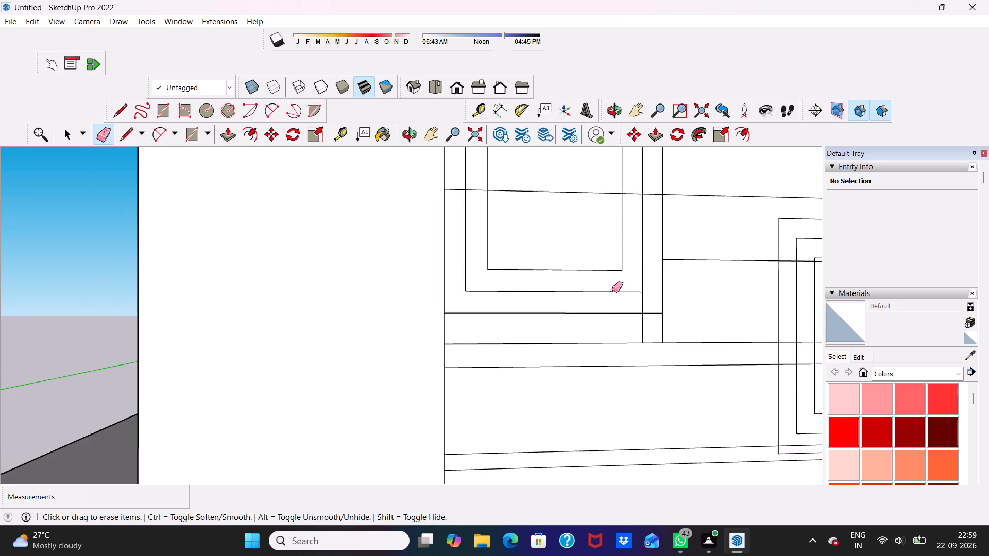
scroll(612, 290, down, 1)
scroll(669, 237, down, 6)
middle_drag(787, 233, 725, 223)
scroll(746, 216, up, 1)
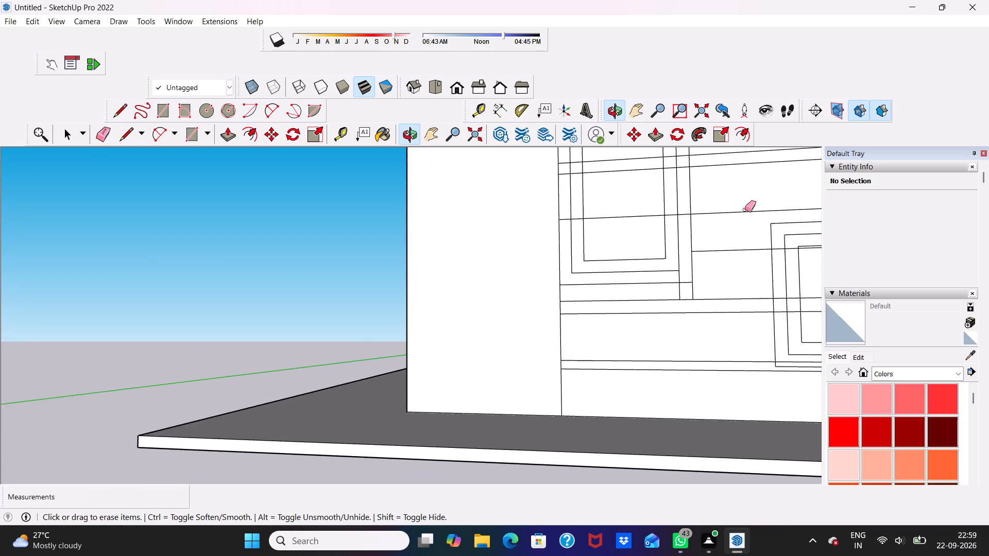
scroll(744, 212, down, 9)
scroll(816, 223, up, 11)
scroll(793, 211, up, 10)
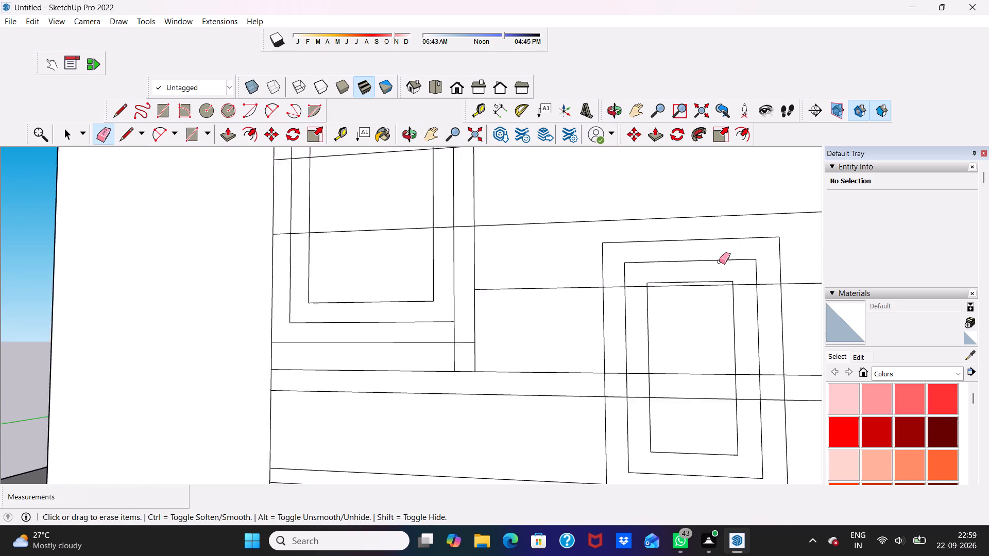
scroll(719, 262, up, 6)
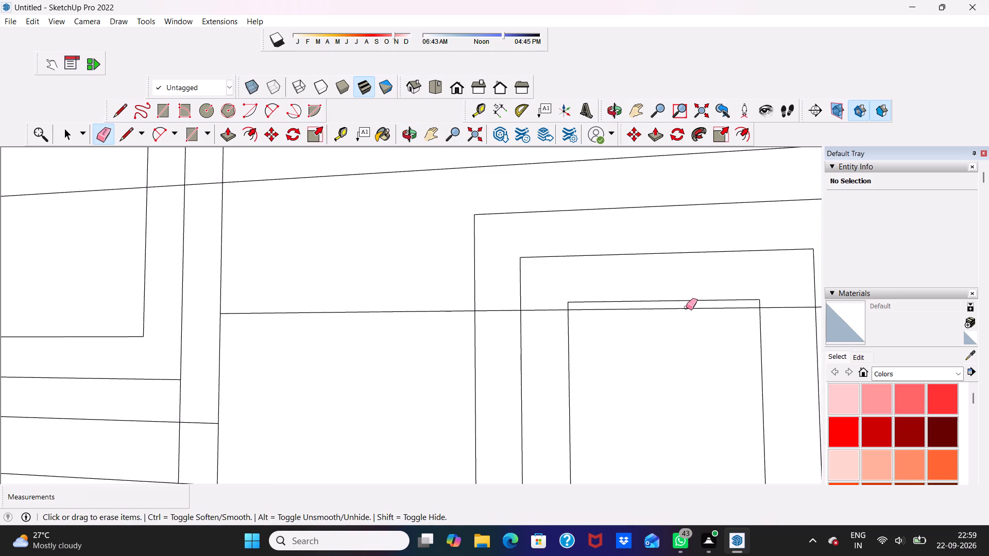
click(686, 307)
scroll(604, 294, down, 3)
click(540, 307)
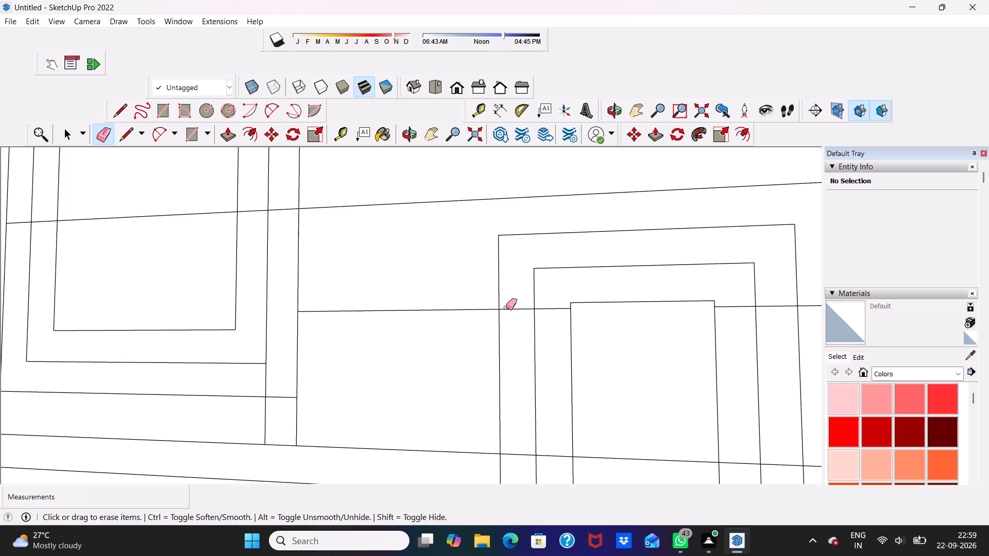
click(506, 307)
click(506, 309)
scroll(540, 311, up, 2)
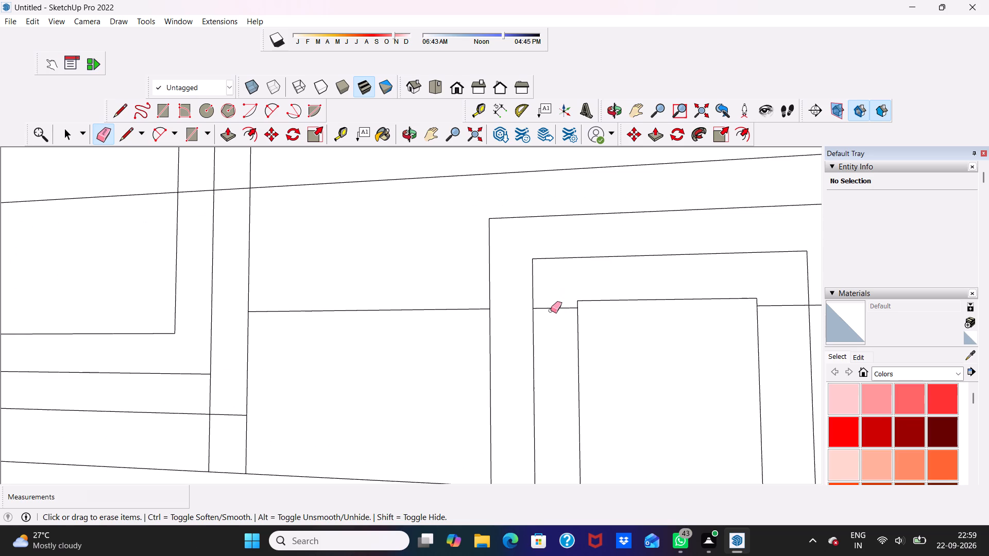
click(551, 306)
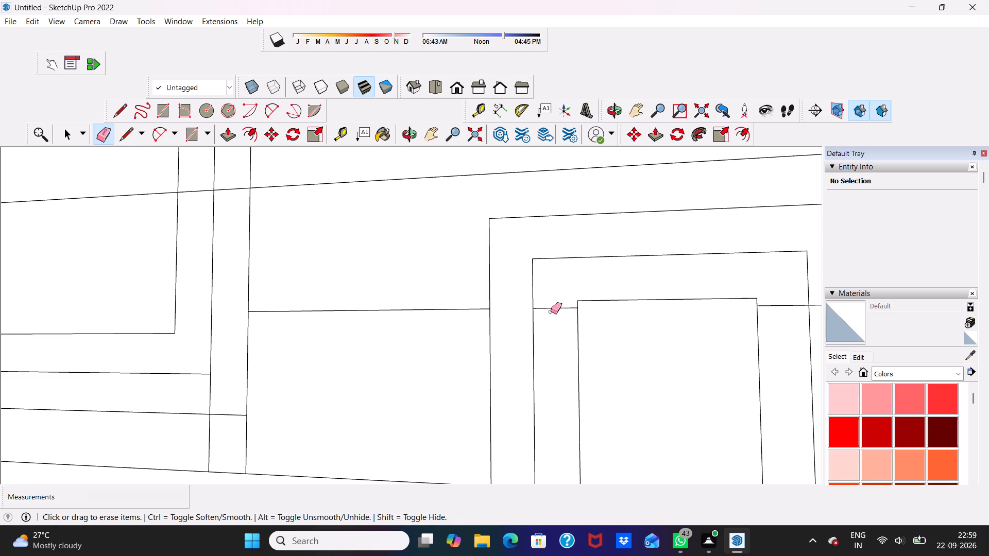
click(551, 307)
Erase the two remaining pieces of that upper line across the smaller window's right-hand frame strips.
scroll(542, 266, down, 11)
scroll(685, 324, up, 10)
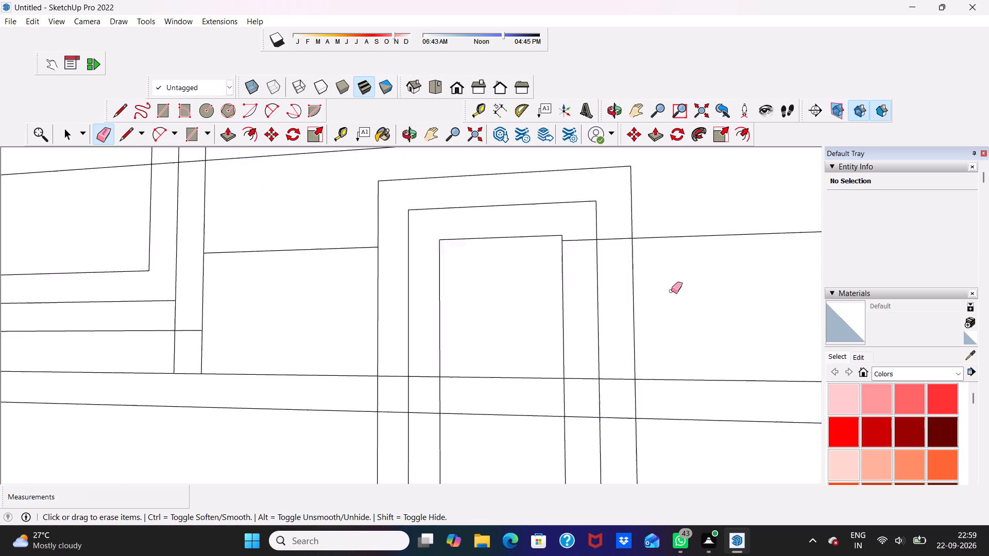
scroll(671, 291, up, 1)
click(611, 222)
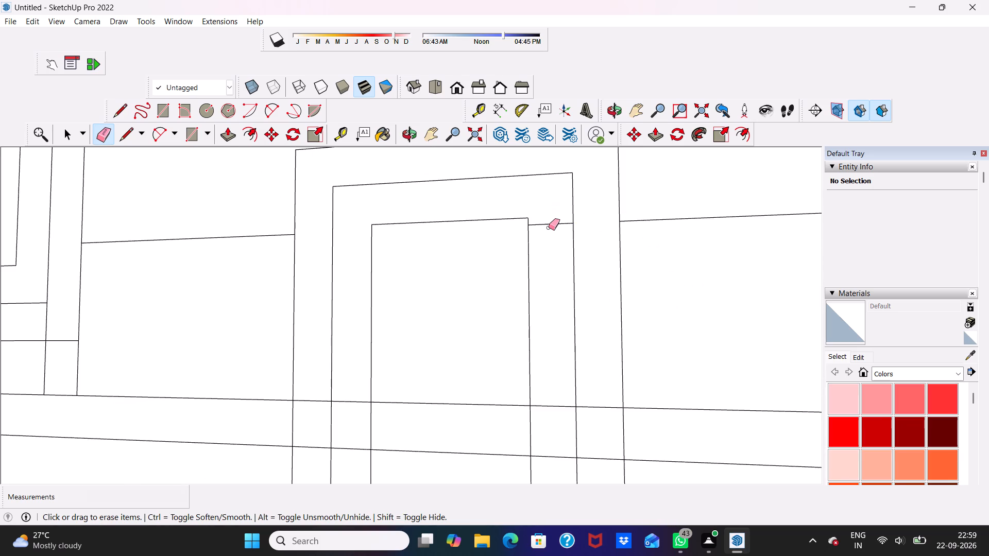
click(545, 224)
Erase both lines of the band crossing the smaller window's middle where they pass over its right-hand frame strips.
scroll(545, 224, down, 6)
scroll(508, 377, up, 6)
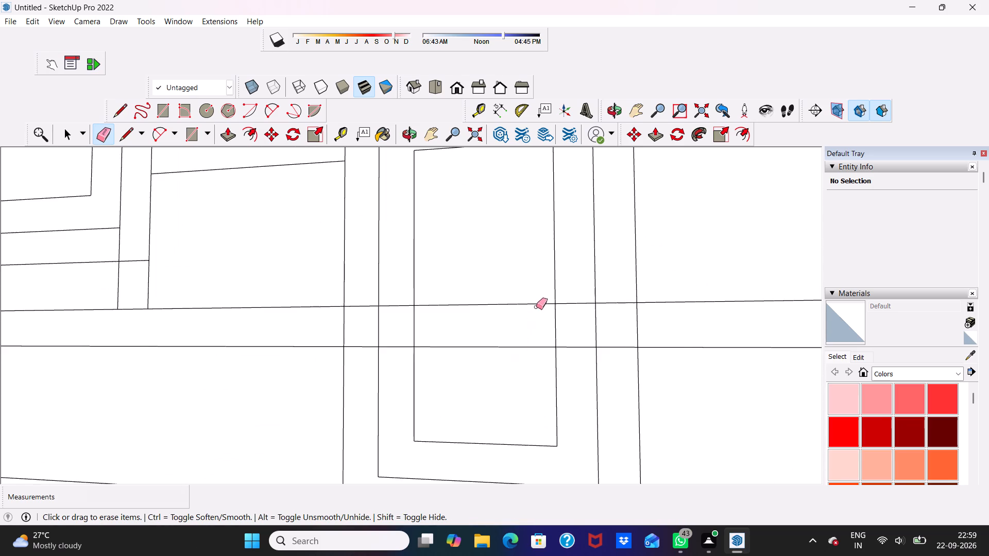
scroll(538, 305, up, 5)
click(634, 282)
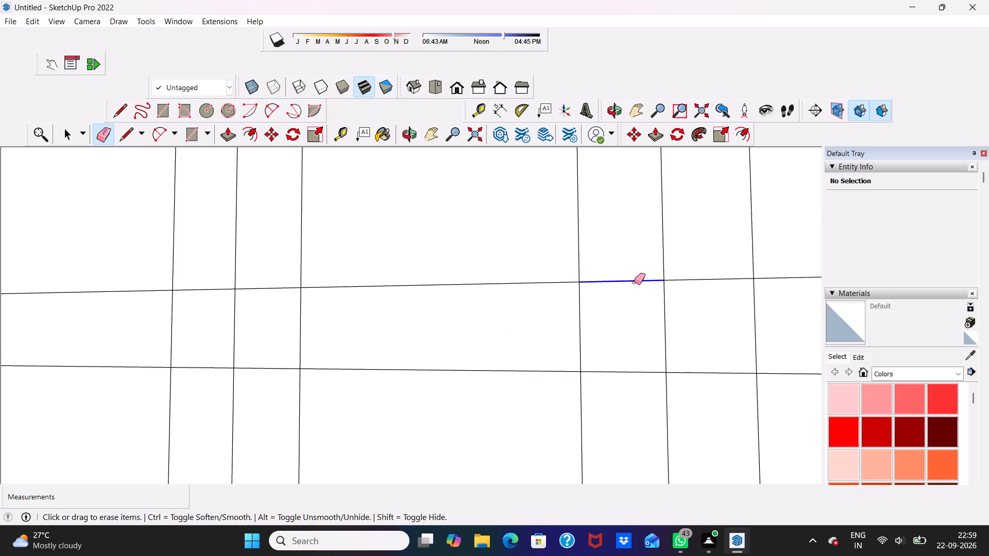
click(693, 280)
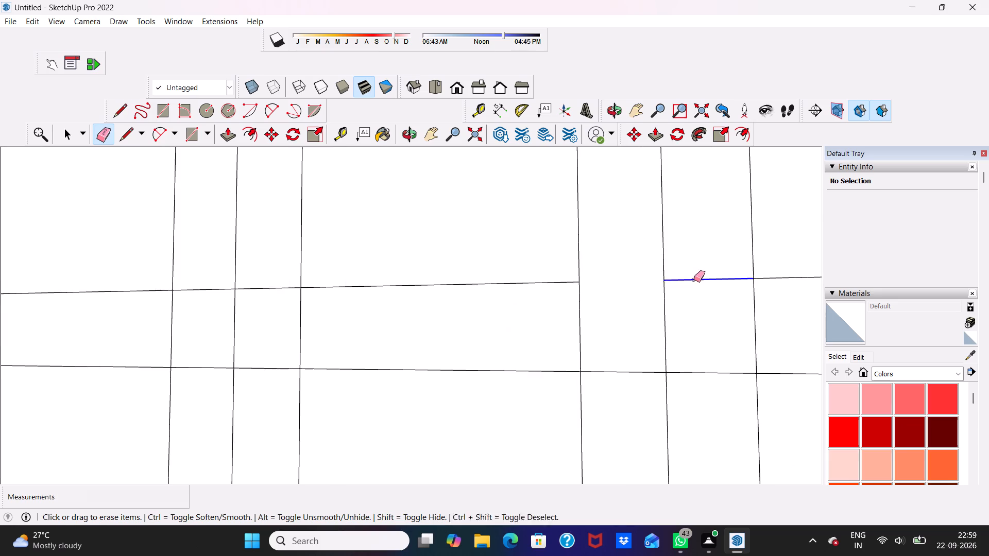
click(687, 372)
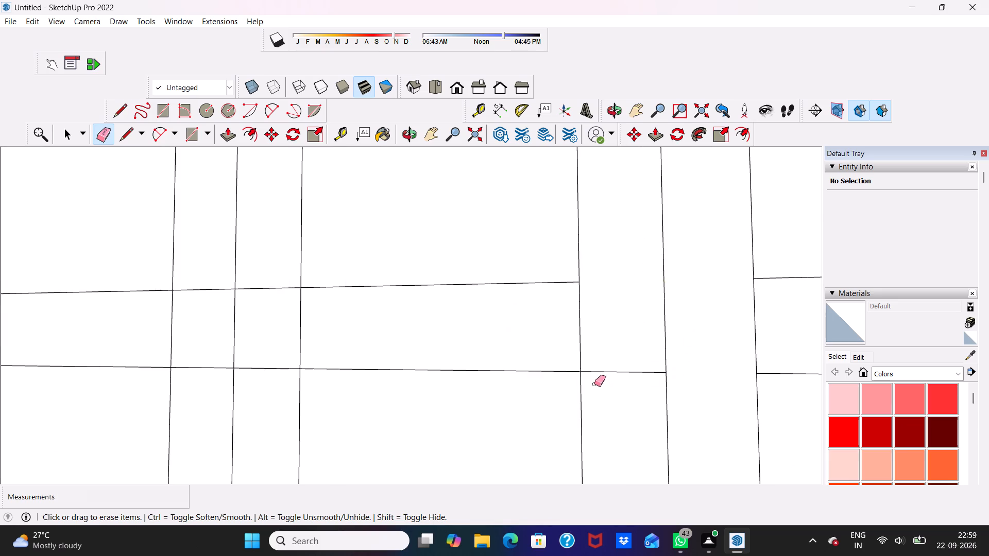
click(595, 369)
scroll(594, 364, down, 1)
scroll(593, 372, up, 1)
click(593, 372)
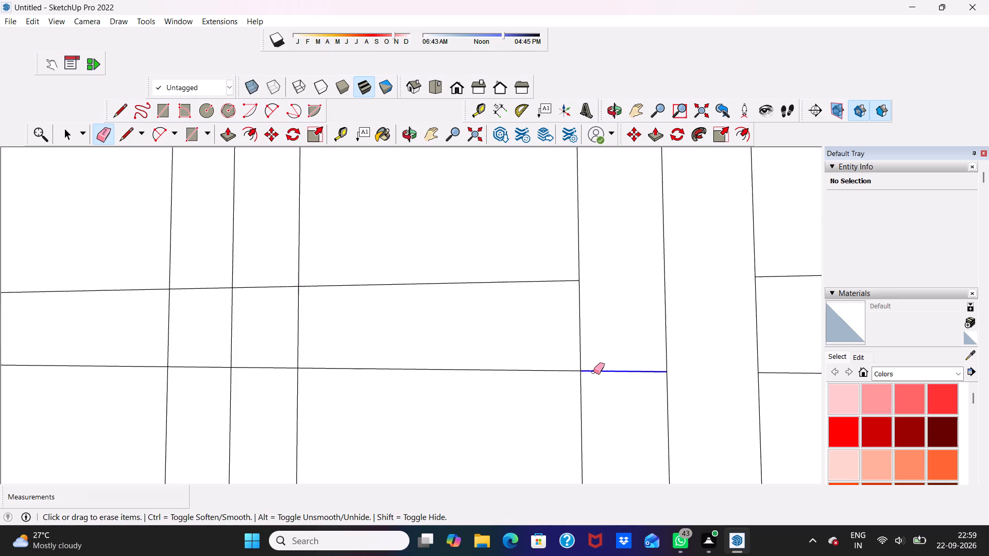
Erase both lines of the middle band inside the smaller window's inner pane.
scroll(593, 370, down, 17)
scroll(516, 271, up, 5)
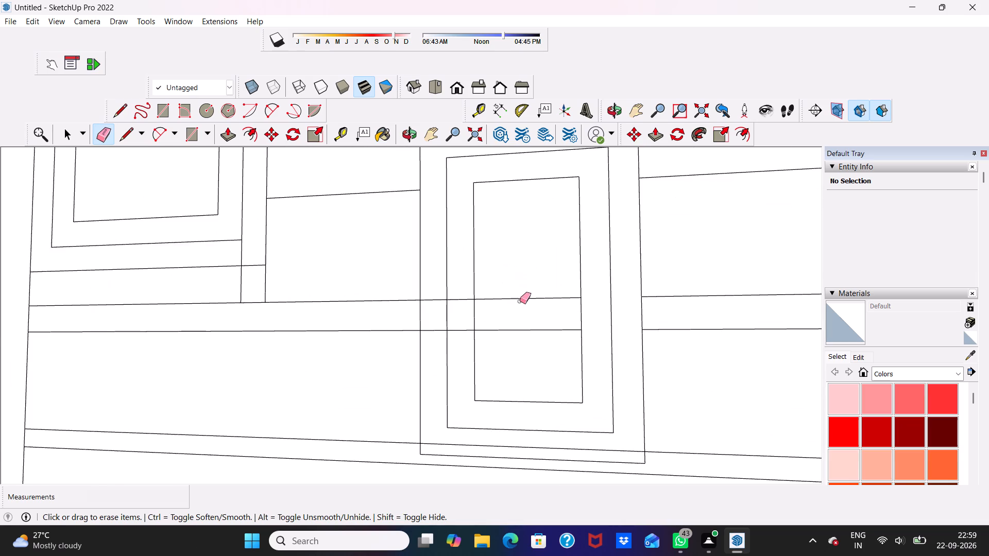
scroll(520, 302, up, 2)
click(520, 297)
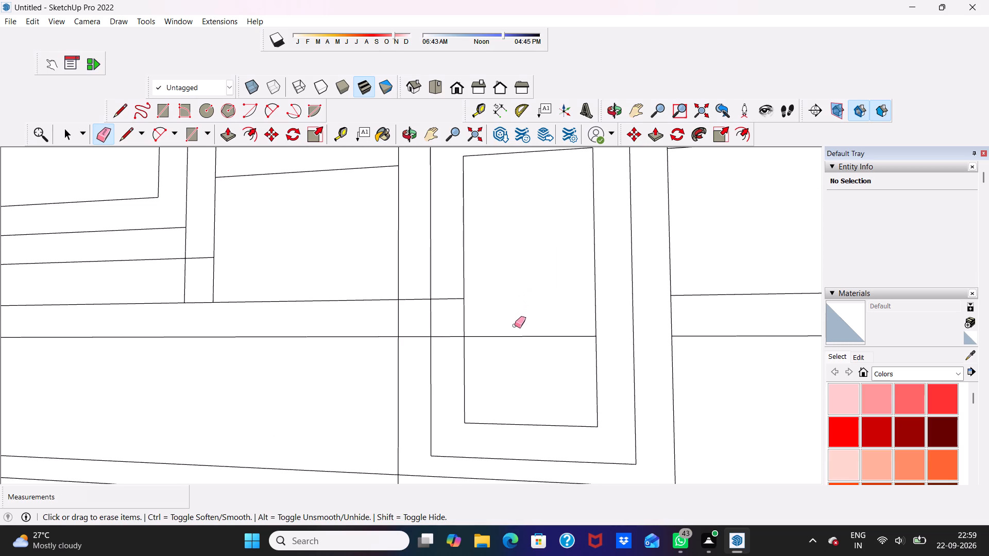
click(515, 336)
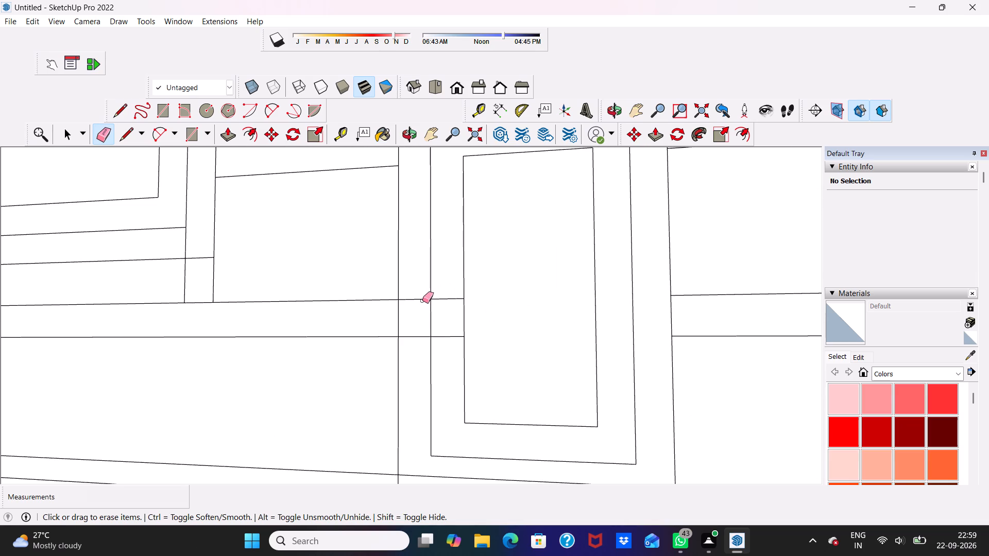
Erase both lines of the band crossing the smaller window's middle where they pass over its left-hand frame strips.
click(422, 301)
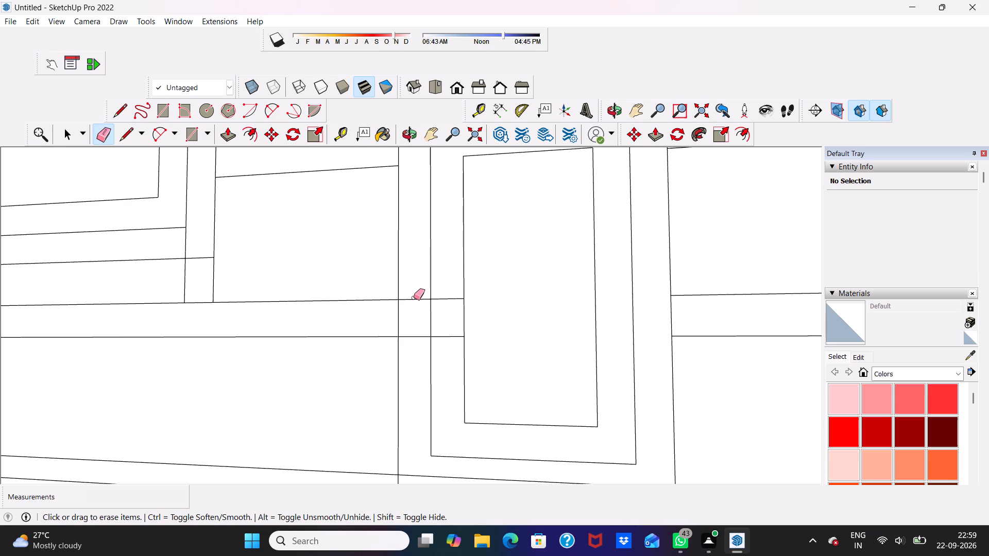
click(414, 298)
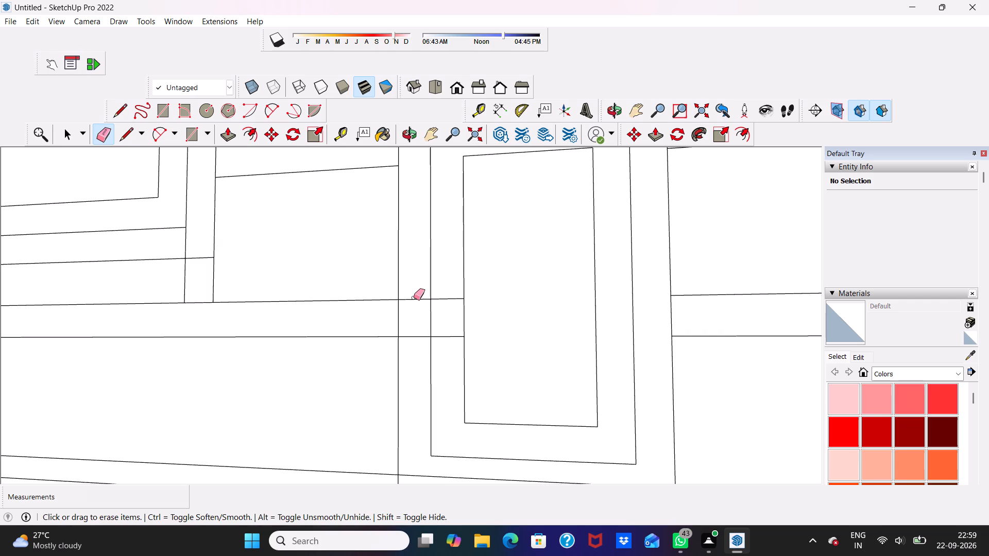
click(414, 298)
scroll(414, 300, up, 9)
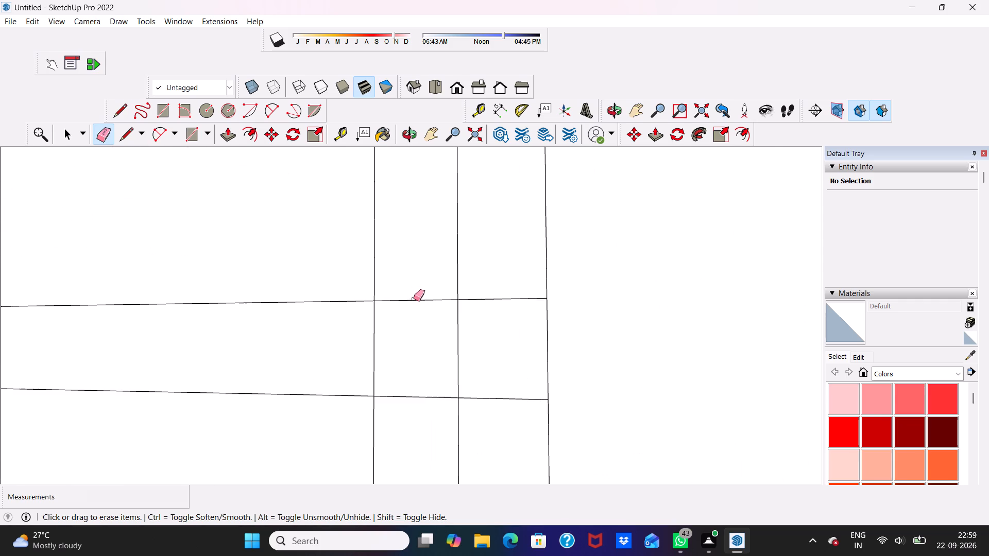
click(414, 299)
click(489, 300)
click(474, 397)
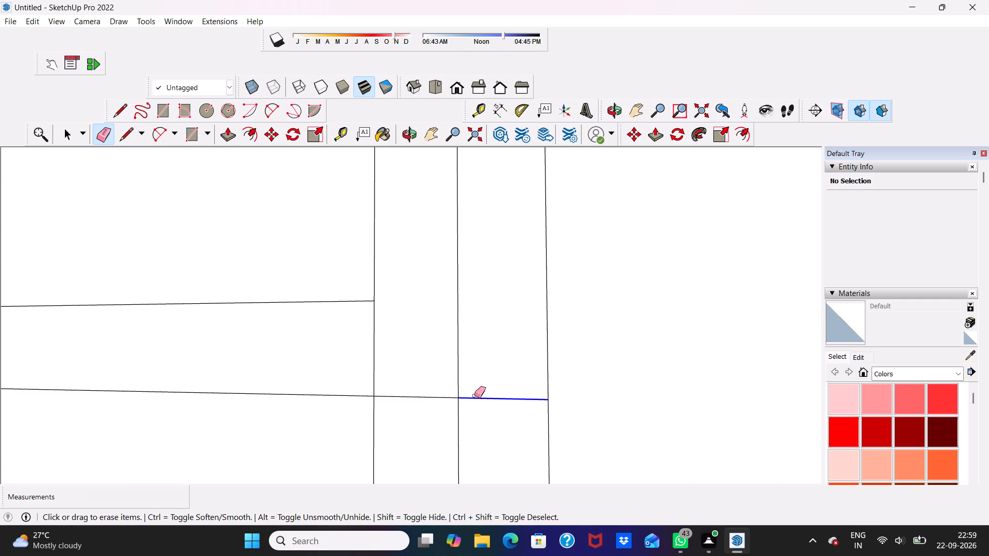
click(417, 395)
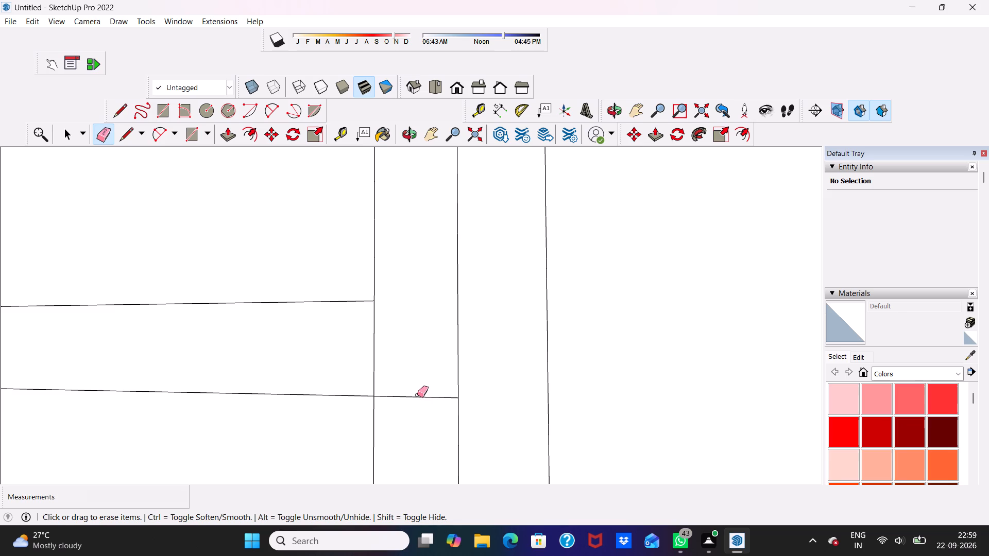
click(417, 395)
click(417, 398)
Erase both lines of the upper band and the single line beneath it where they cross the ground-floor door.
scroll(414, 367, down, 7)
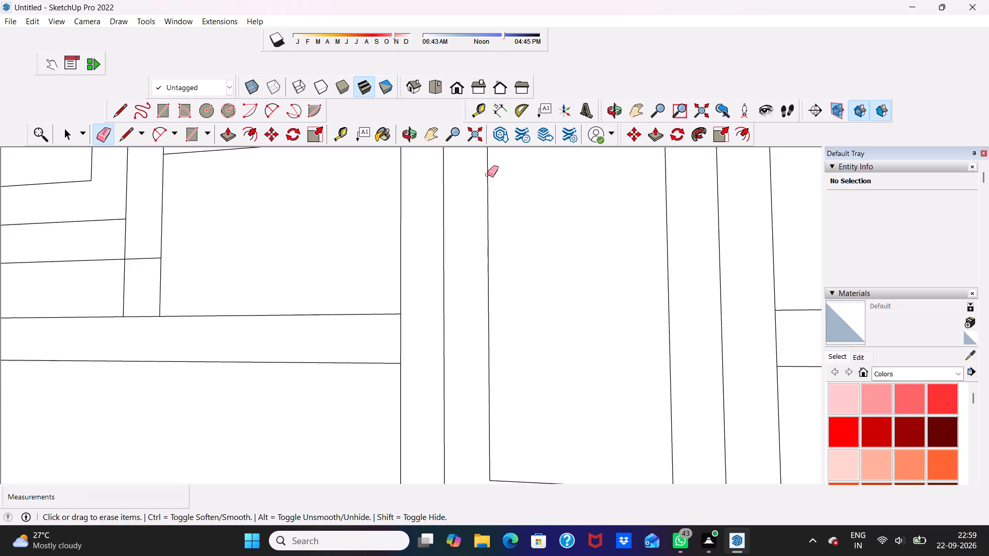
scroll(482, 153, down, 16)
scroll(628, 293, down, 4)
scroll(636, 268, up, 1)
scroll(637, 270, down, 2)
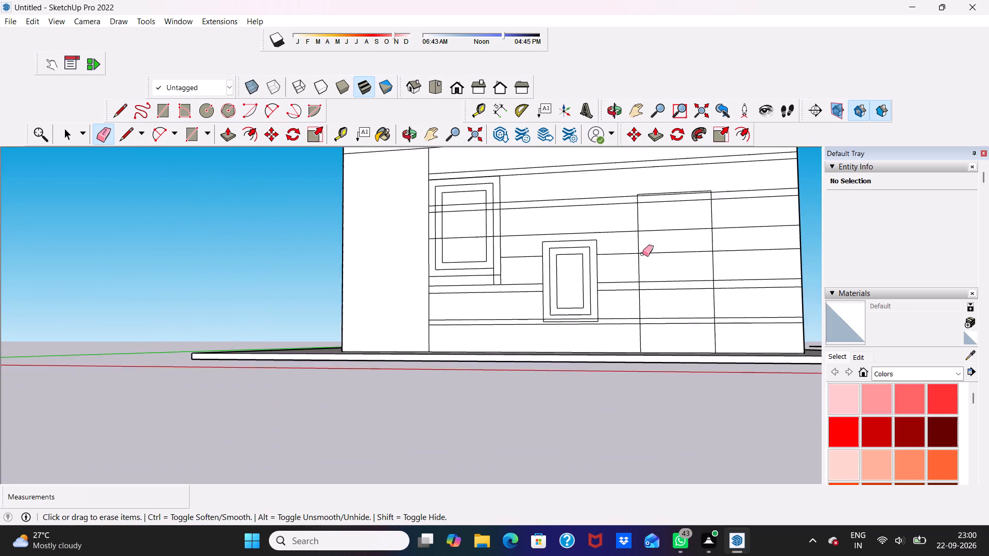
scroll(646, 224, up, 13)
scroll(691, 182, up, 16)
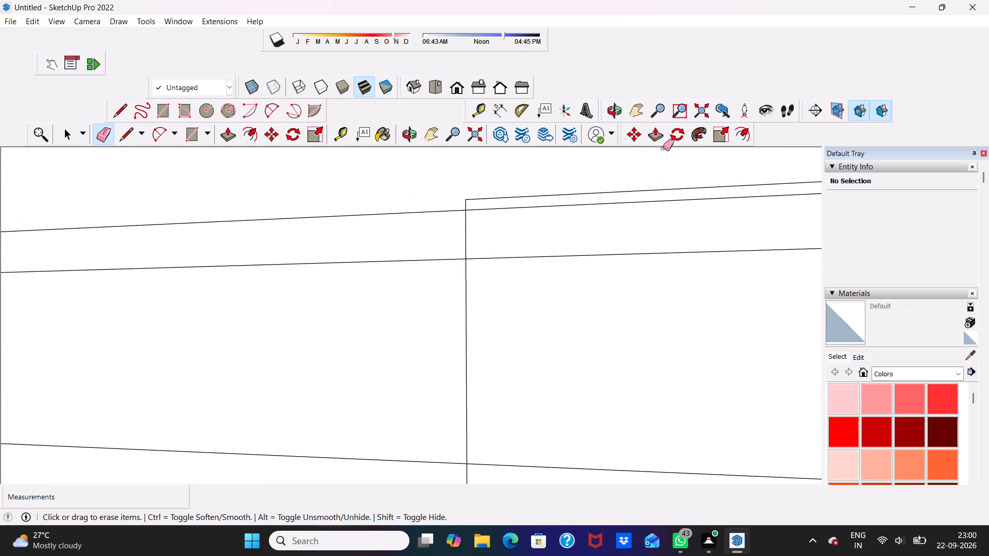
click(599, 204)
click(586, 254)
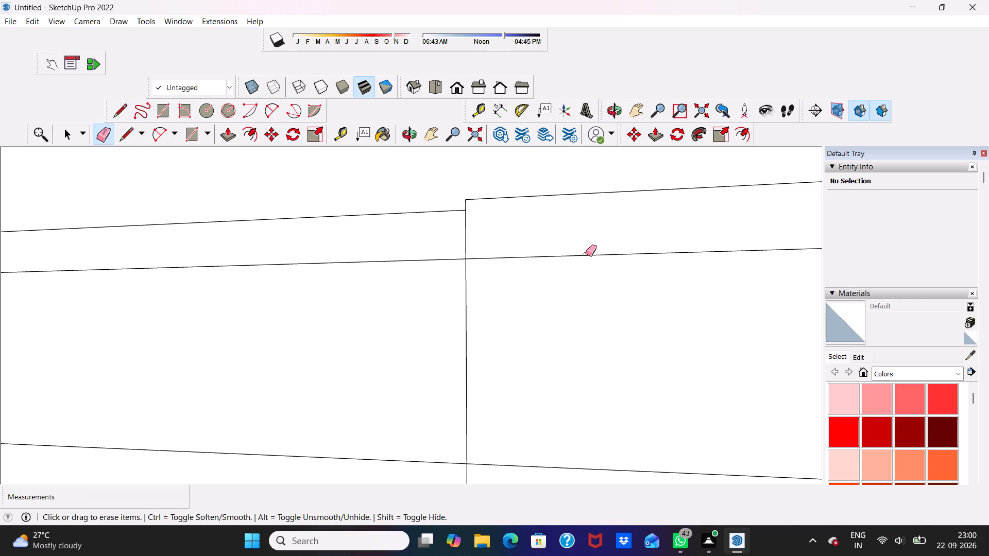
scroll(575, 275, down, 3)
scroll(589, 239, up, 3)
scroll(591, 236, down, 12)
scroll(592, 272, up, 2)
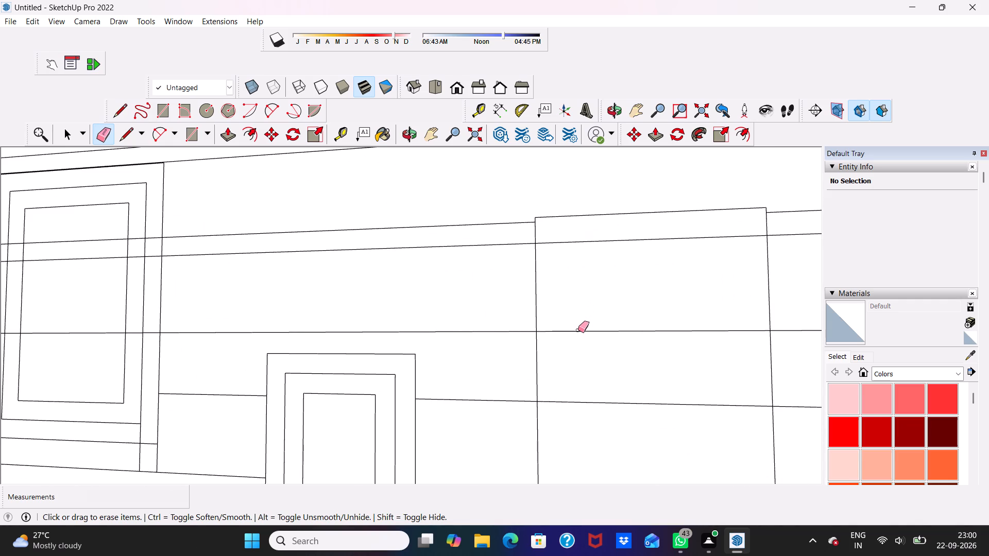
click(578, 330)
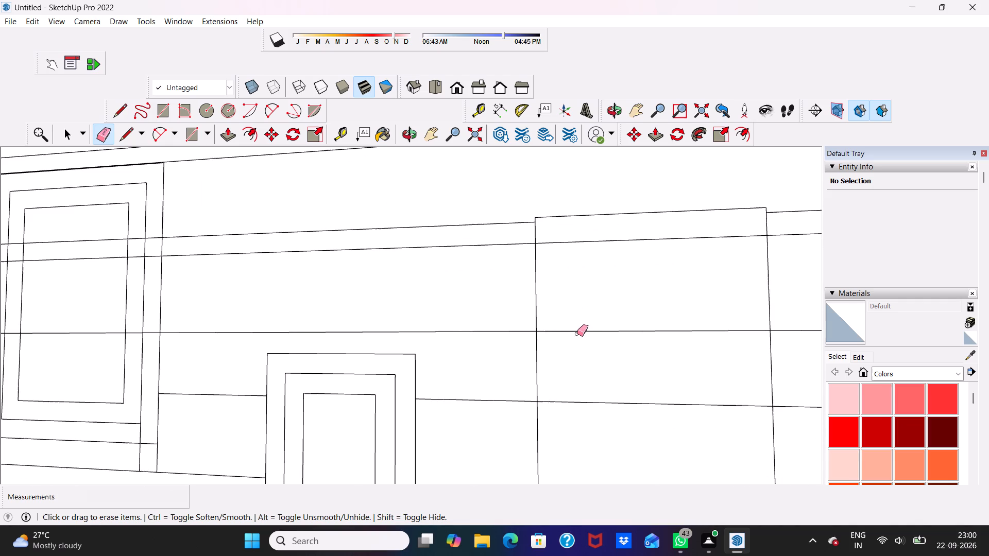
click(577, 332)
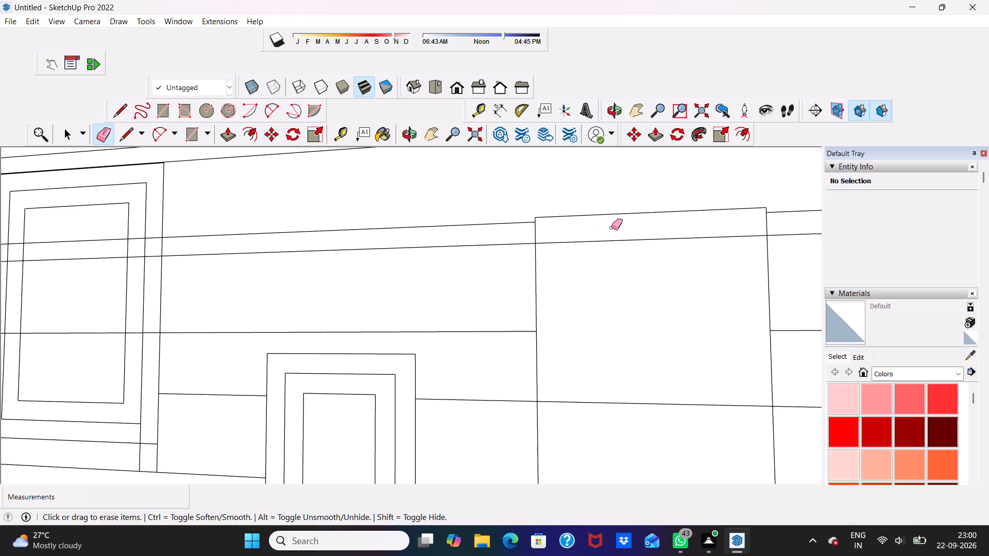
click(611, 241)
Erase the single line crossing the door's middle and the upper line of the band below it inside the door.
scroll(604, 263, down, 12)
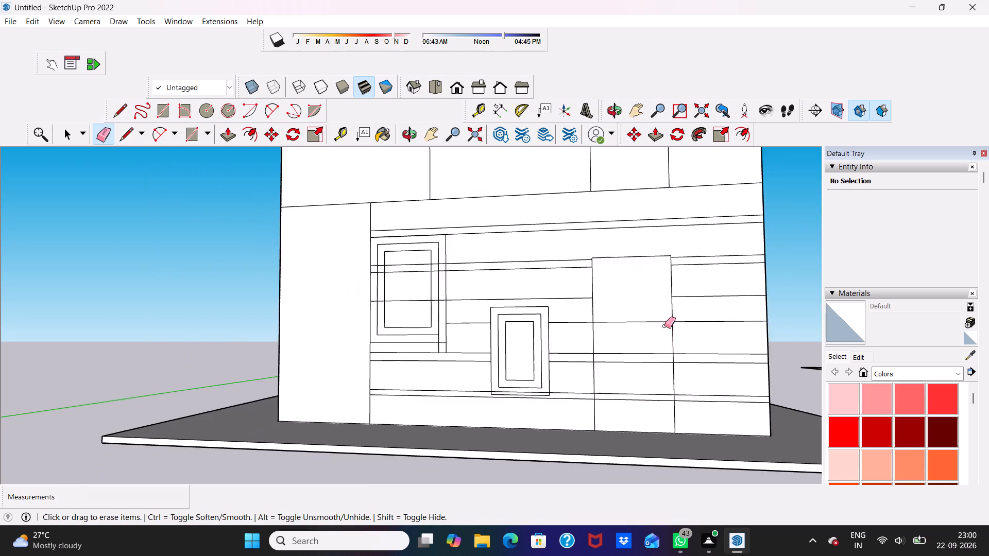
scroll(664, 325, up, 10)
click(661, 320)
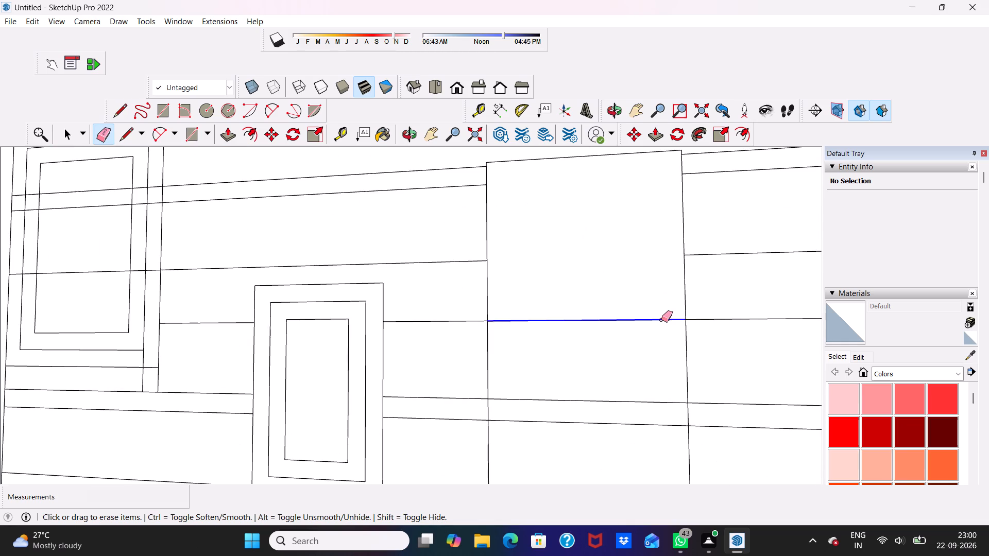
click(600, 403)
click(599, 401)
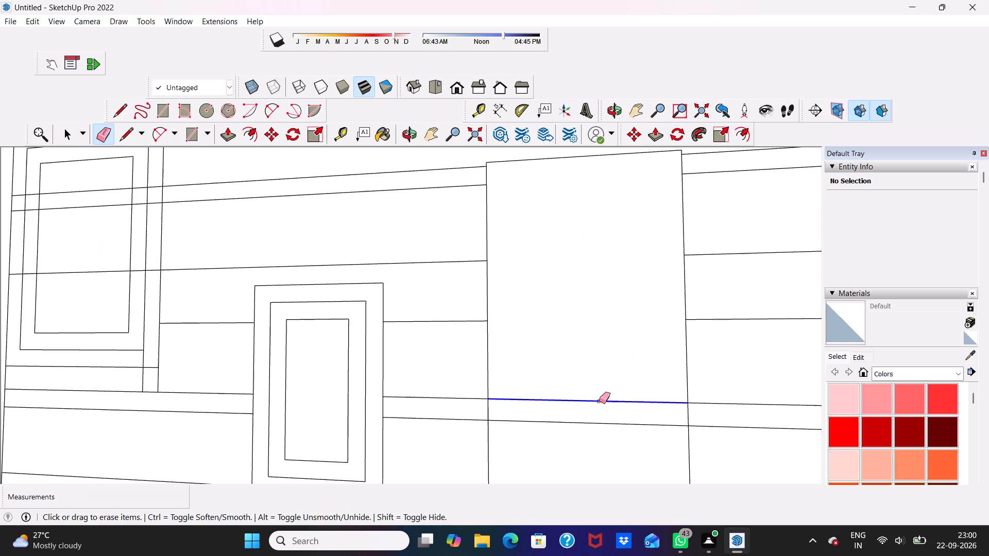
click(593, 425)
Erase both lines of the lowest band and the remaining line of the band above it inside the door.
scroll(583, 383, down, 9)
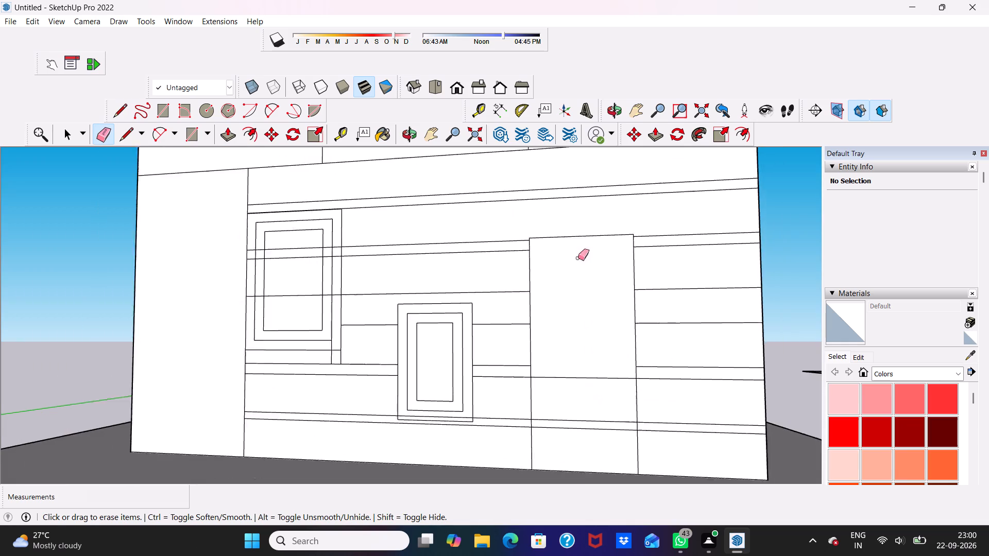
scroll(578, 258, down, 1)
scroll(582, 404, up, 13)
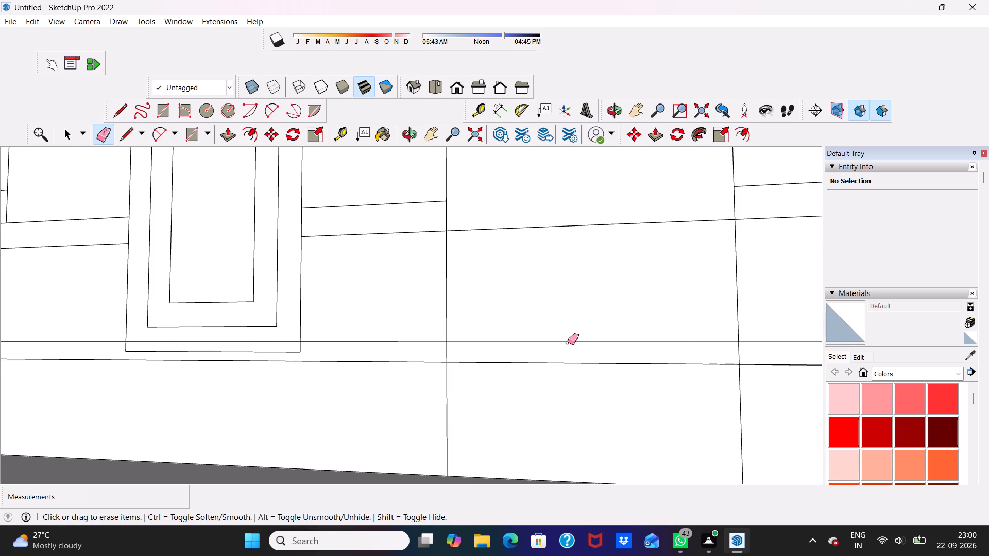
click(568, 342)
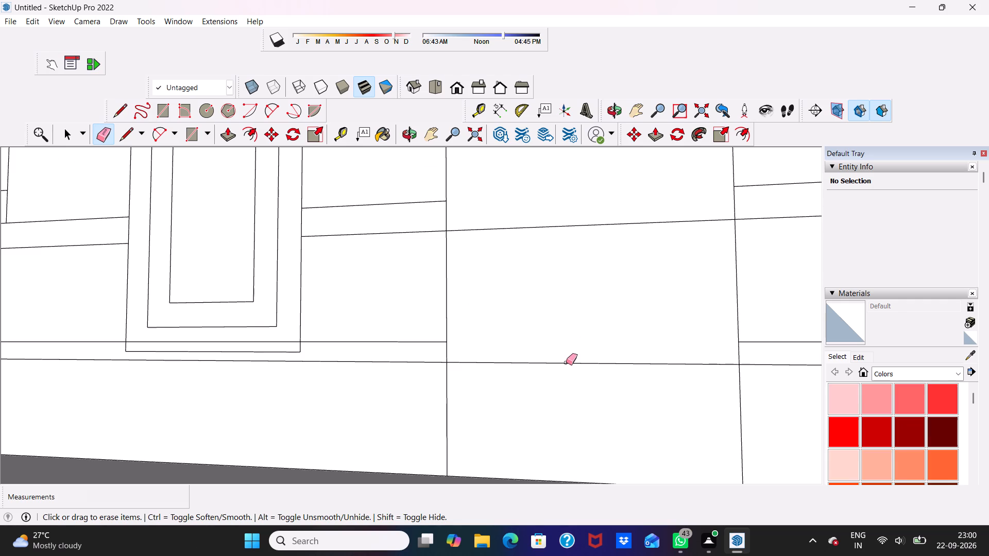
click(566, 362)
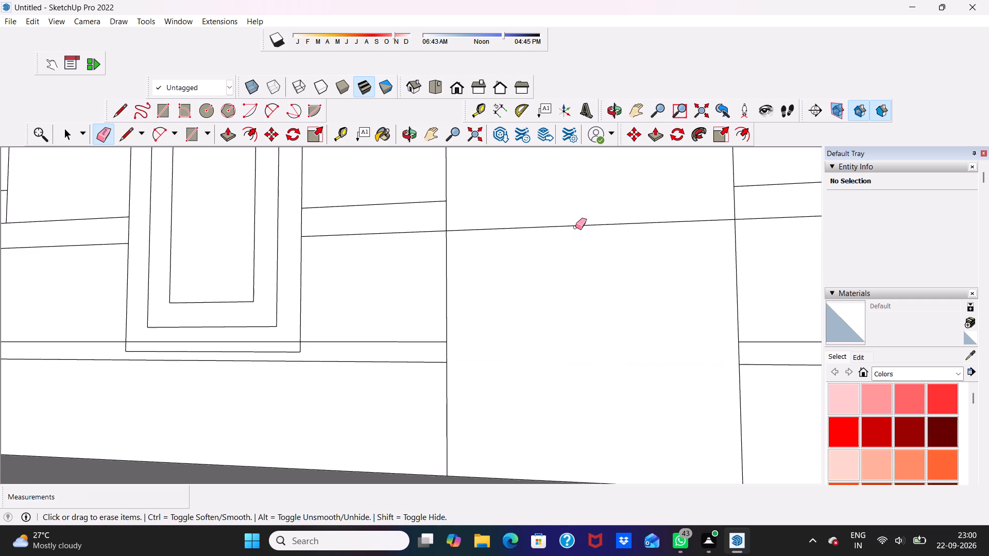
click(575, 227)
Erase all pieces of the lowest band's upper line crossing the bottom frame strip of the smaller window.
scroll(575, 227, down, 10)
middle_drag(417, 293, 536, 312)
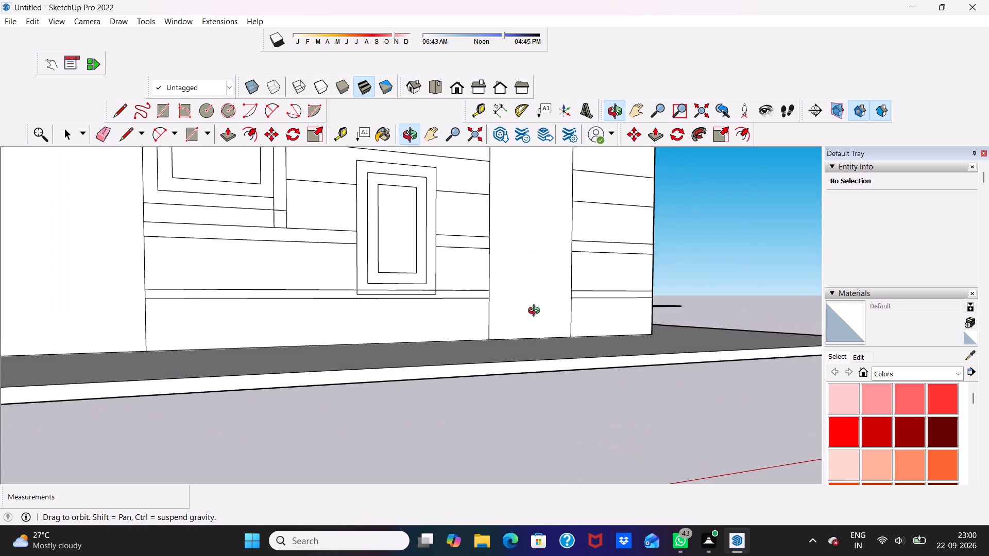
middle_drag(536, 312, 428, 280)
scroll(366, 265, up, 5)
scroll(360, 318, up, 6)
scroll(523, 273, down, 4)
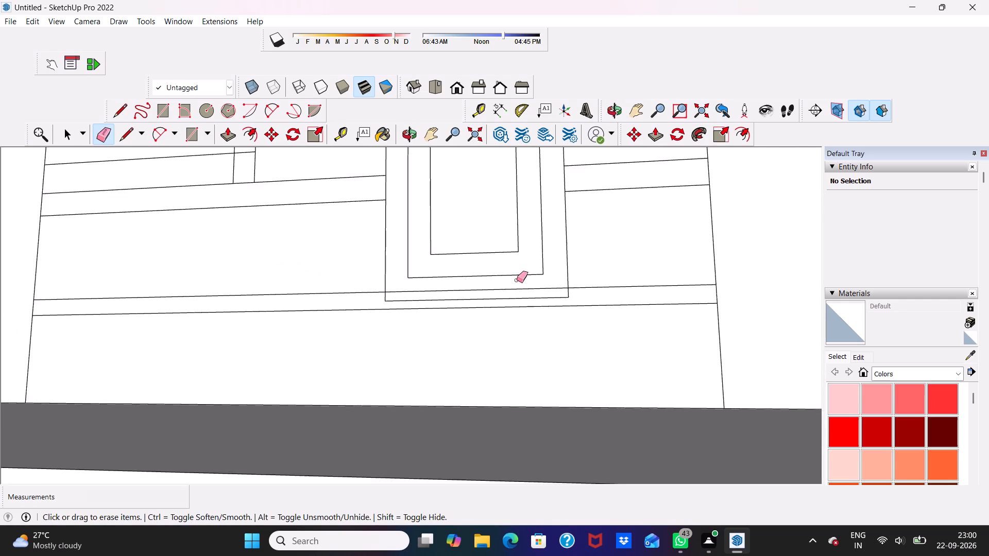
scroll(516, 281, up, 1)
click(515, 289)
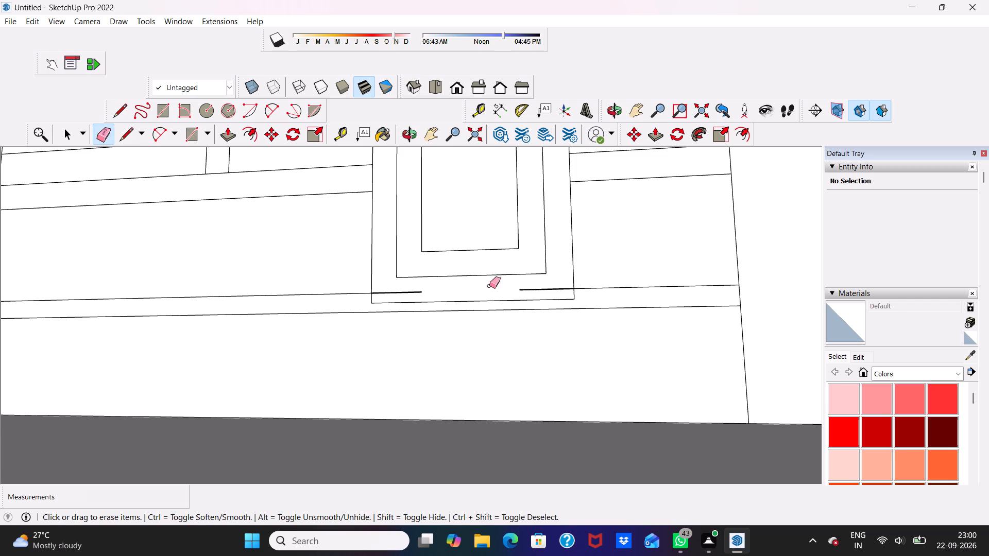
click(388, 293)
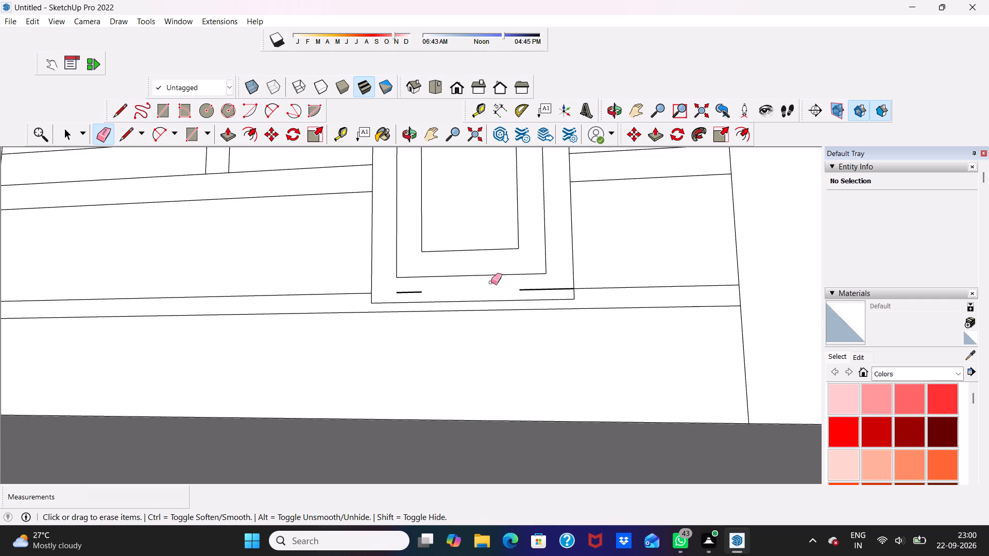
click(540, 290)
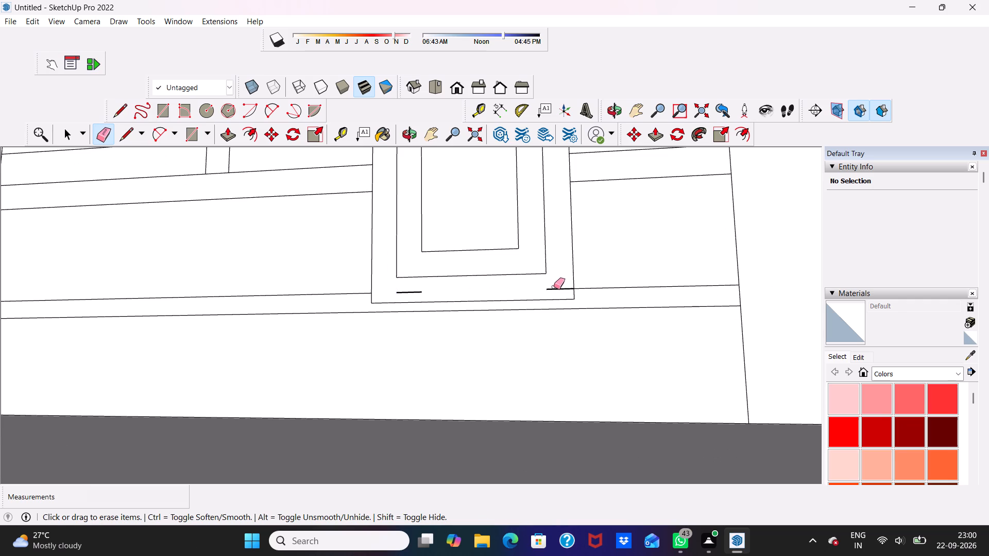
click(556, 288)
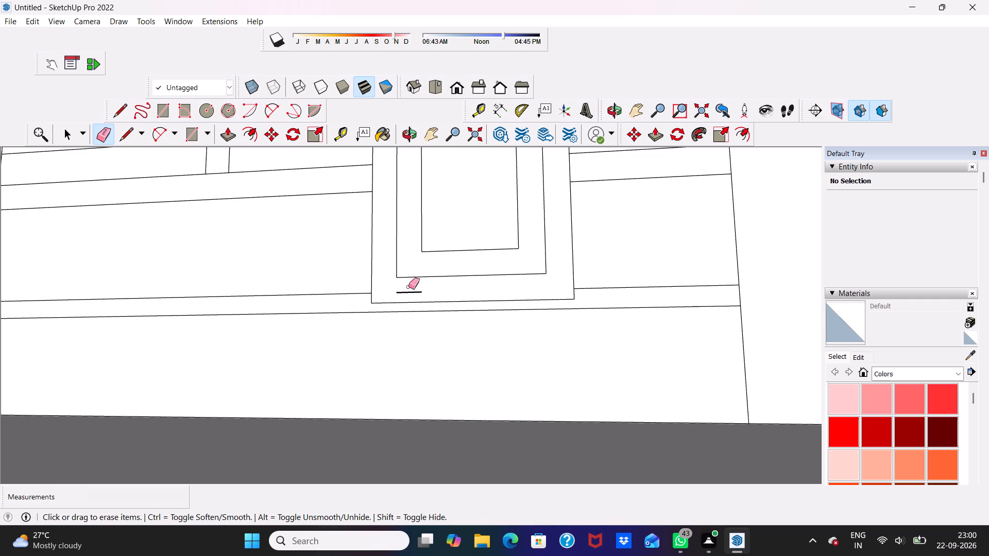
click(405, 292)
Erase both upper band lines and the single line beneath them inside the larger window's inner pane.
scroll(404, 290, down, 7)
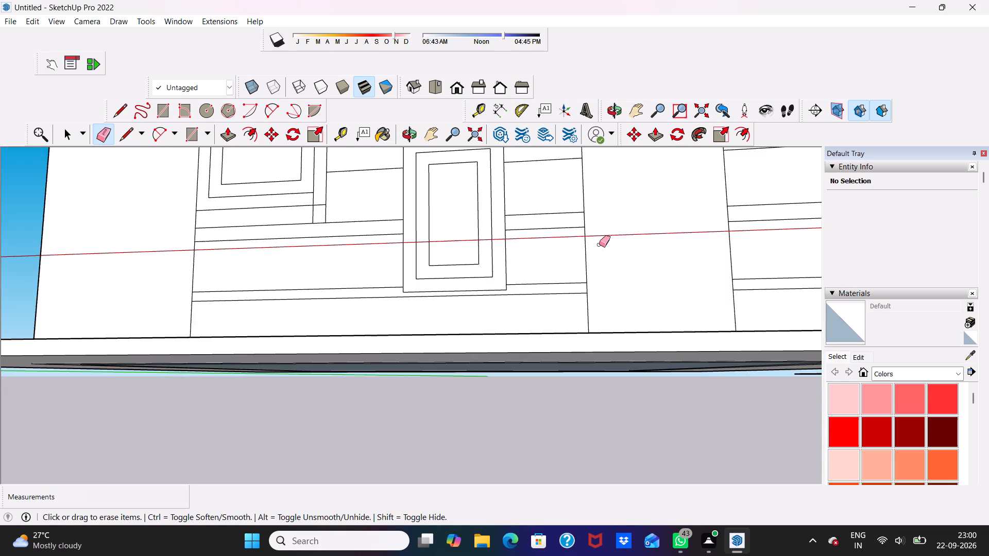
scroll(599, 245, up, 1)
scroll(504, 283, down, 4)
scroll(671, 233, down, 1)
scroll(585, 265, down, 4)
middle_drag(584, 266, 577, 361)
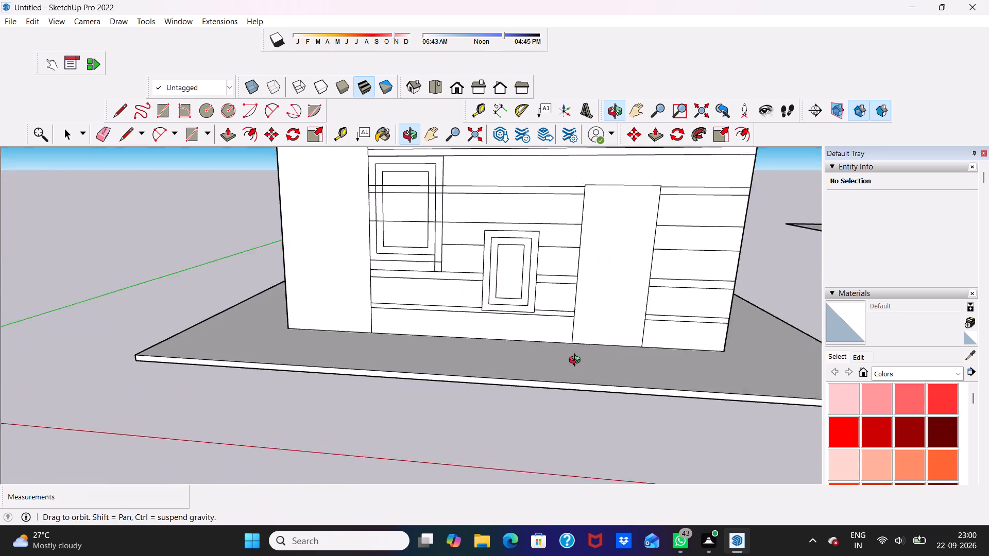
middle_drag(577, 361, 576, 368)
scroll(571, 356, up, 5)
middle_drag(550, 332, 660, 242)
scroll(657, 239, up, 1)
scroll(603, 237, down, 5)
scroll(479, 191, up, 5)
scroll(482, 195, down, 7)
scroll(374, 143, down, 2)
scroll(399, 222, up, 2)
scroll(399, 222, down, 5)
scroll(422, 196, up, 14)
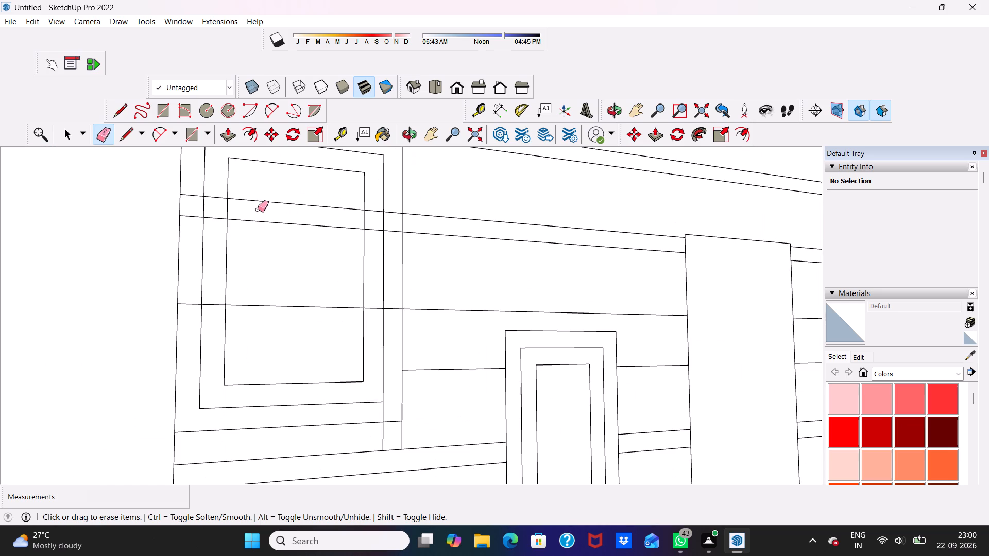
drag(259, 205, 255, 297)
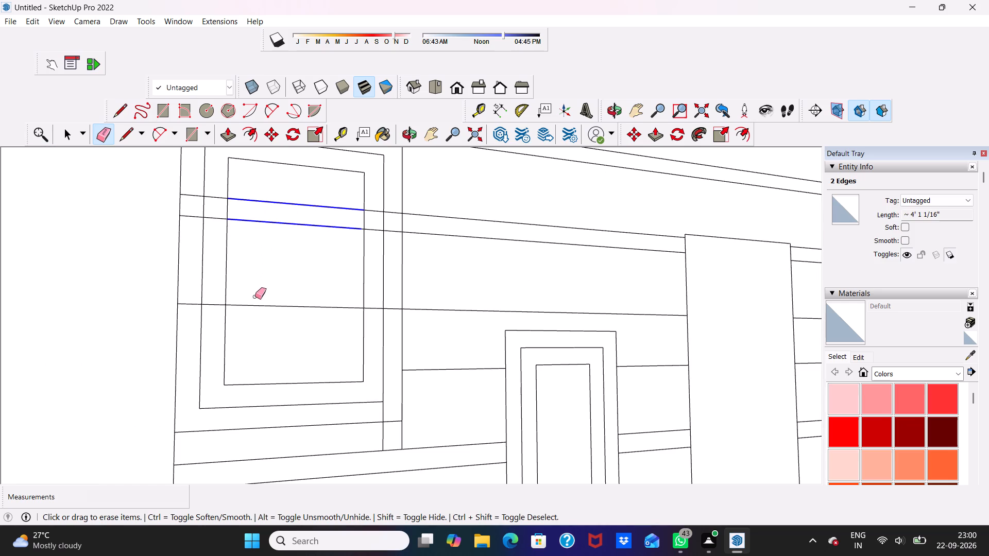
drag(255, 297, 255, 328)
Erase the same three horizontal lines where they cross the larger window's left-hand frame strips.
scroll(254, 325, down, 4)
scroll(211, 190, up, 1)
drag(211, 223, 204, 323)
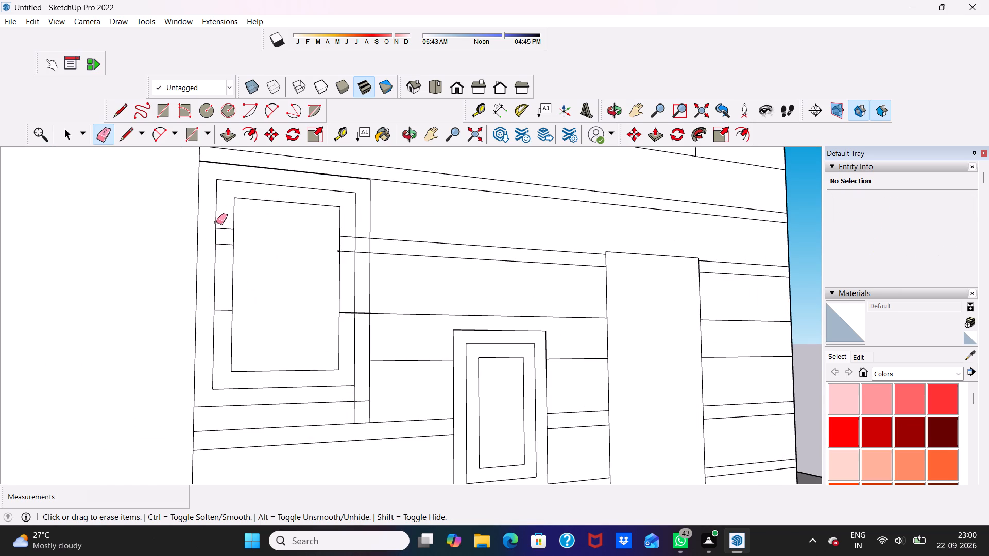
drag(224, 223, 218, 320)
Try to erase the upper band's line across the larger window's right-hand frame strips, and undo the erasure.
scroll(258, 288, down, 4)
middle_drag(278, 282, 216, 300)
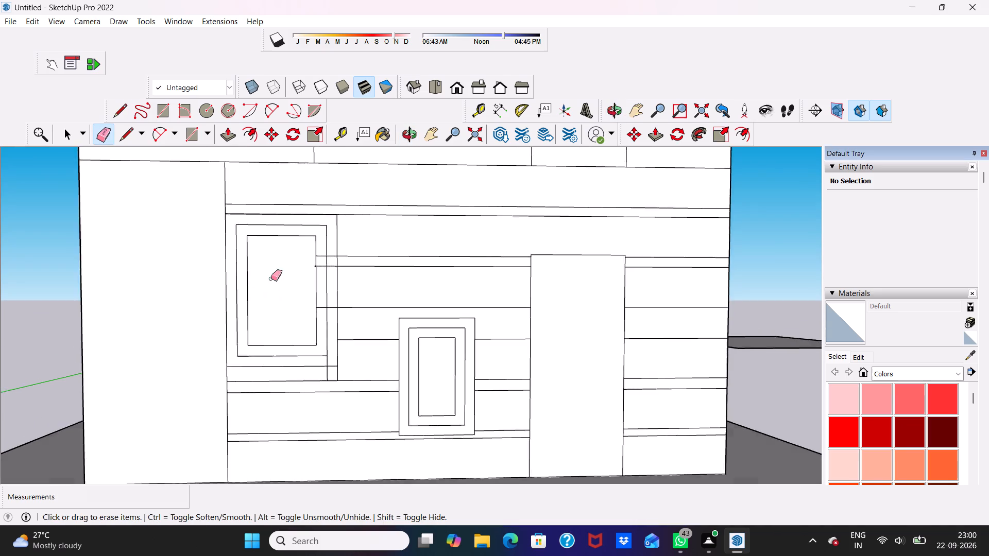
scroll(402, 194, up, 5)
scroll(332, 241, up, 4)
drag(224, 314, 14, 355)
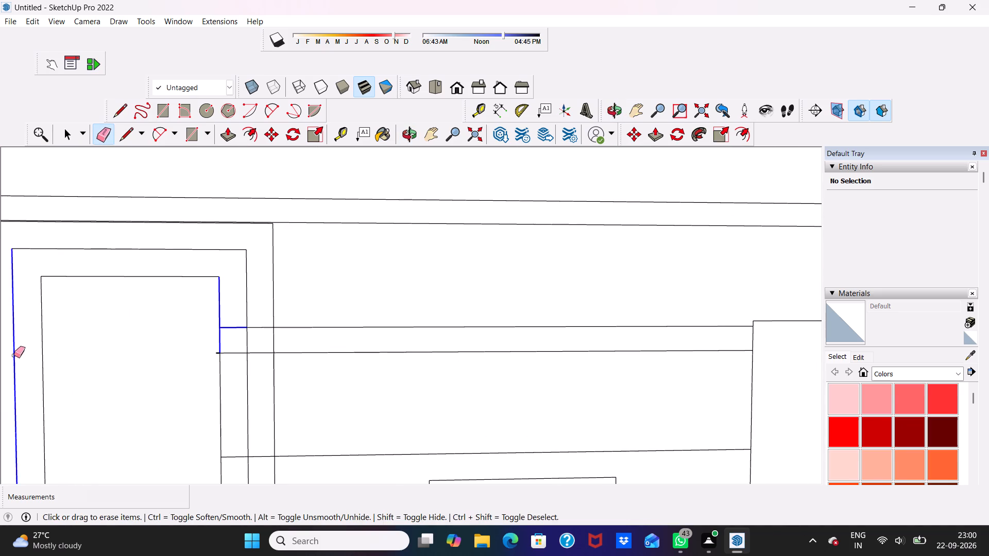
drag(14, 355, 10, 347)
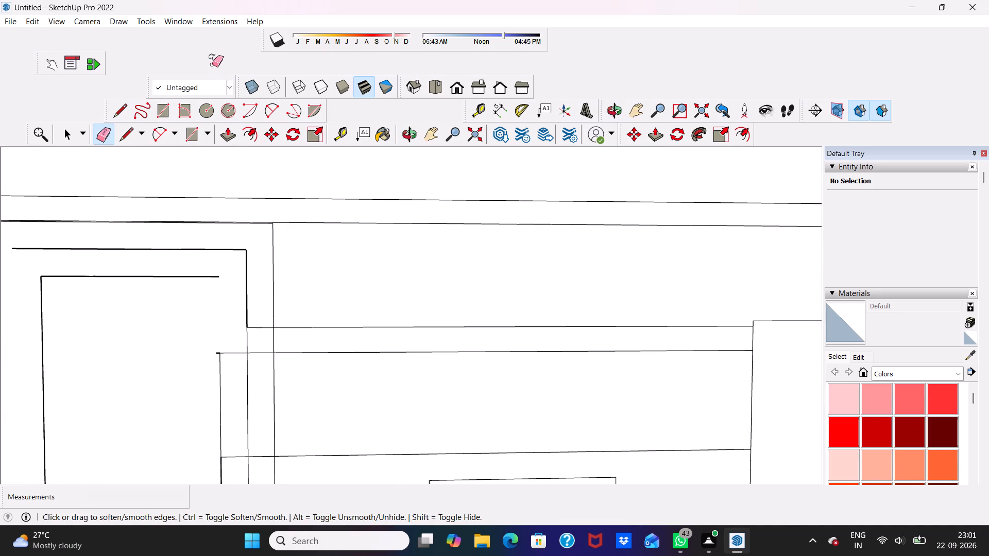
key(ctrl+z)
Erase both upper band lines across the larger window's right-hand frame strips, including the short stub inside the pane.
scroll(247, 85, down, 1)
scroll(315, 383, up, 4)
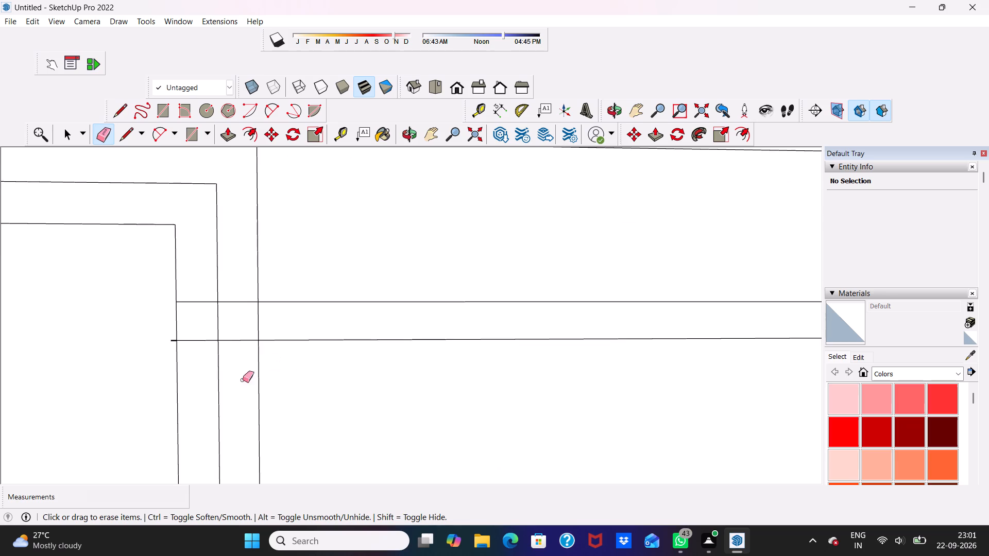
scroll(217, 352, up, 7)
scroll(211, 270, up, 1)
drag(192, 249, 0, 281)
scroll(148, 180, down, 17)
scroll(382, 284, up, 7)
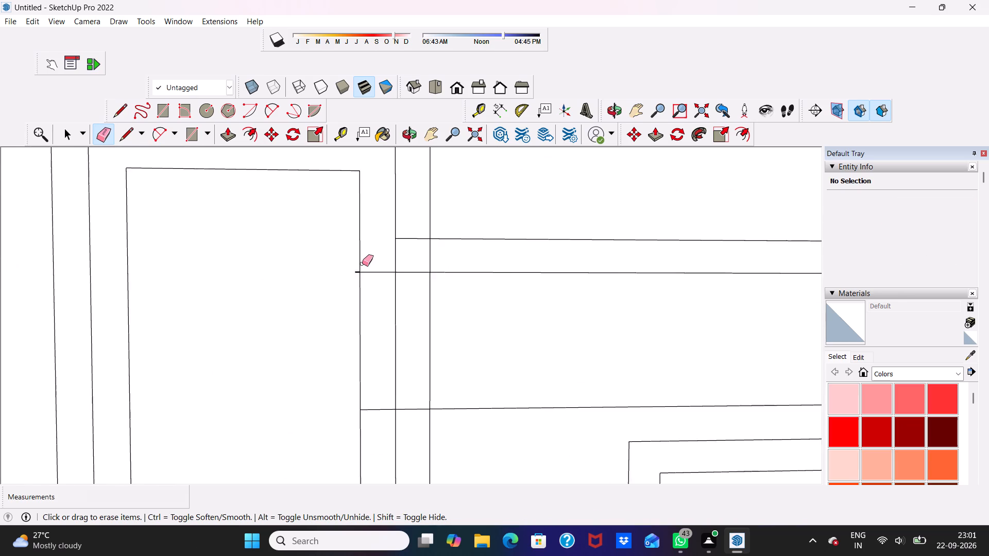
scroll(362, 264, up, 5)
click(378, 284)
click(378, 281)
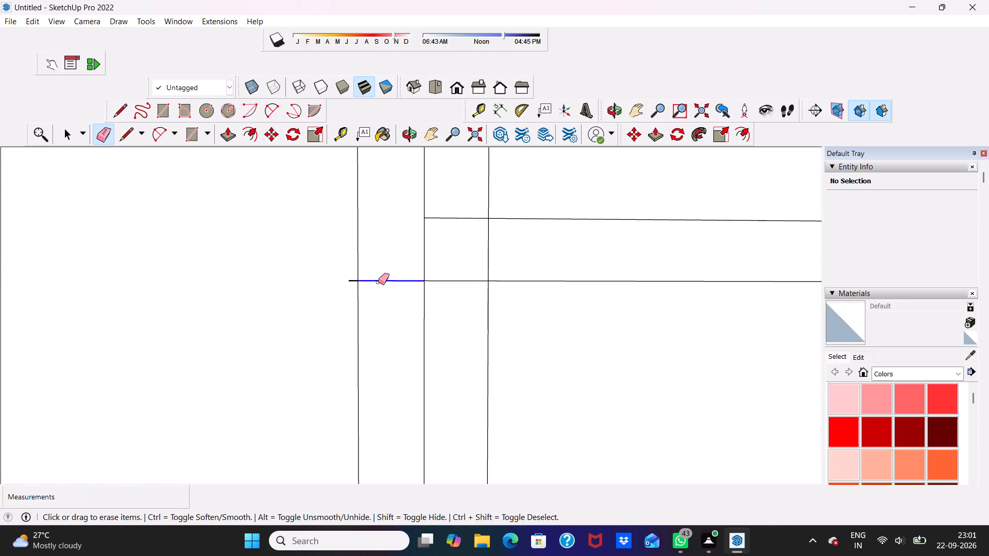
click(469, 282)
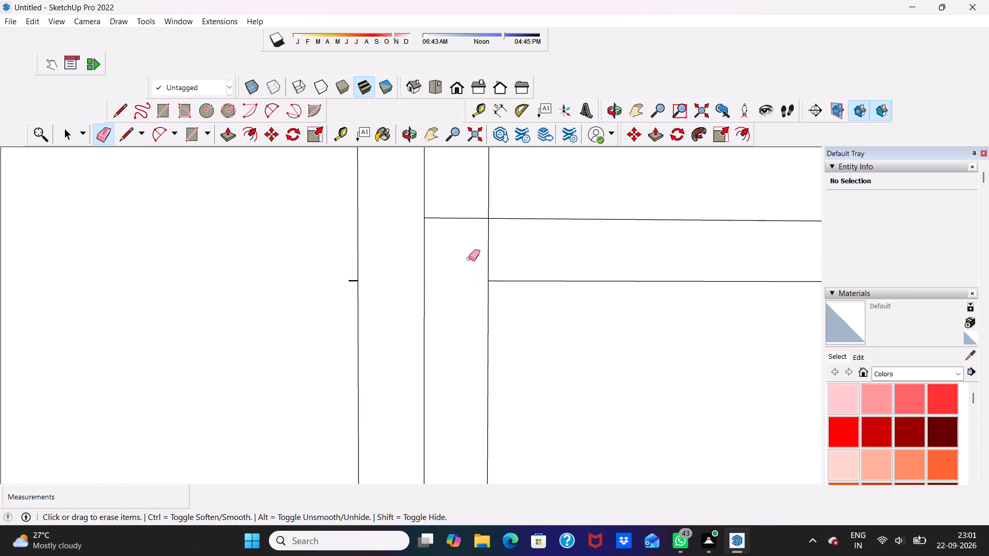
click(466, 216)
scroll(376, 284, up, 9)
click(344, 277)
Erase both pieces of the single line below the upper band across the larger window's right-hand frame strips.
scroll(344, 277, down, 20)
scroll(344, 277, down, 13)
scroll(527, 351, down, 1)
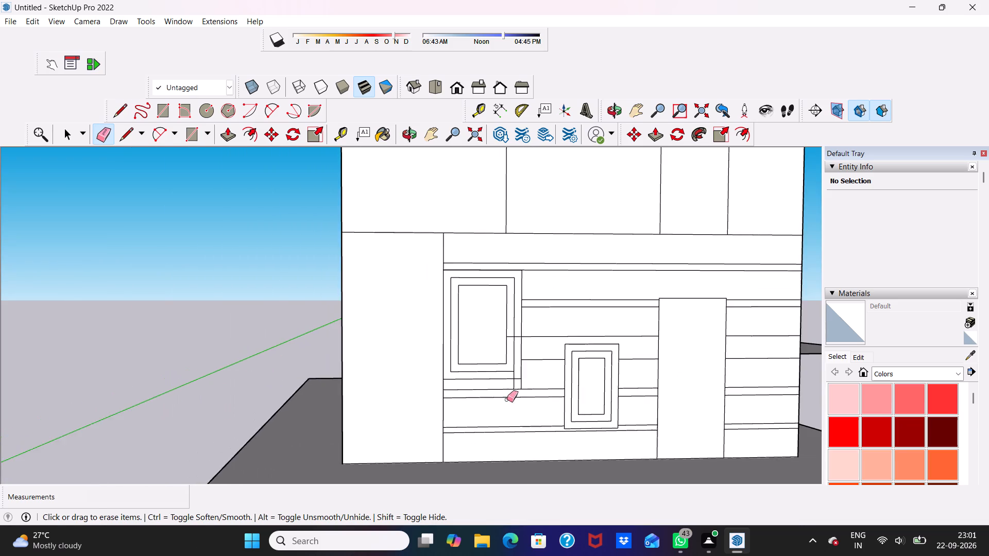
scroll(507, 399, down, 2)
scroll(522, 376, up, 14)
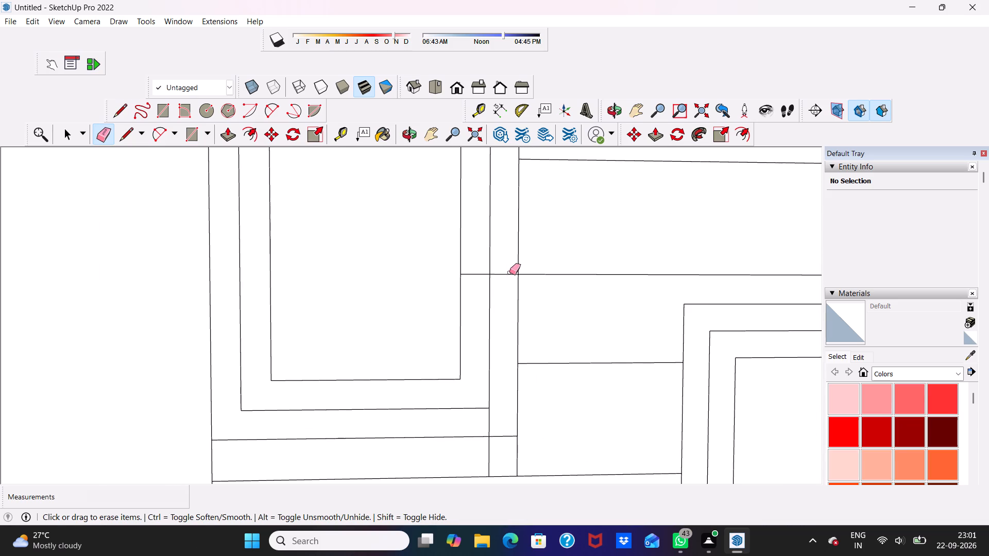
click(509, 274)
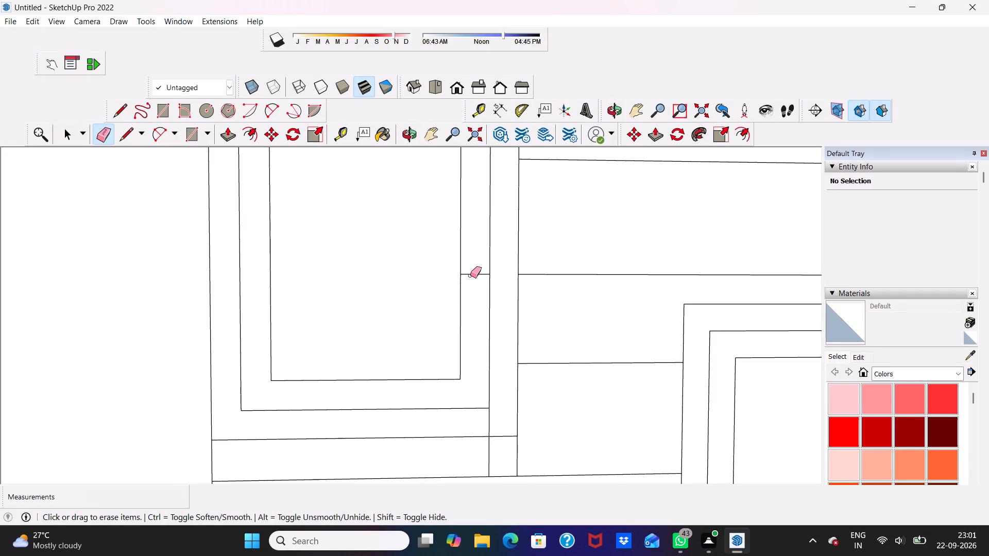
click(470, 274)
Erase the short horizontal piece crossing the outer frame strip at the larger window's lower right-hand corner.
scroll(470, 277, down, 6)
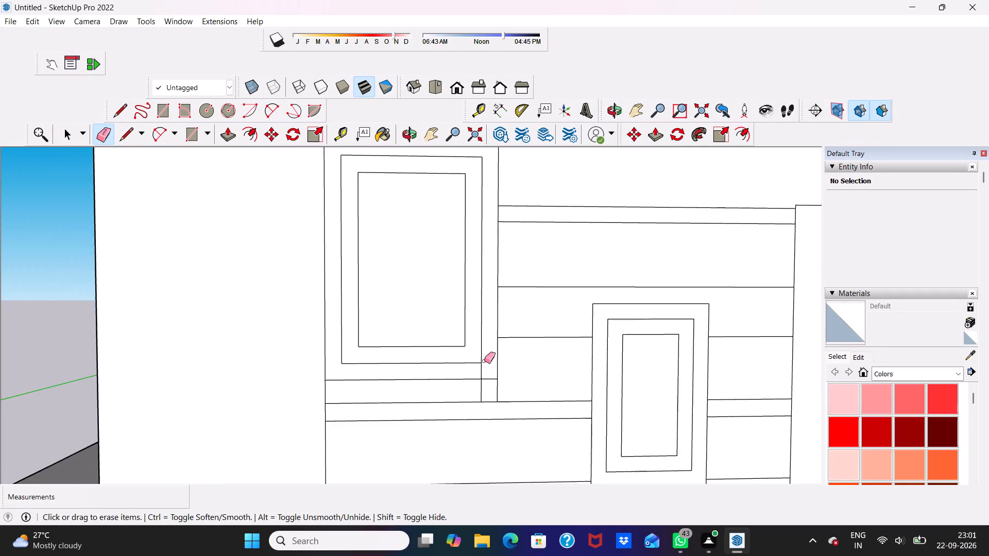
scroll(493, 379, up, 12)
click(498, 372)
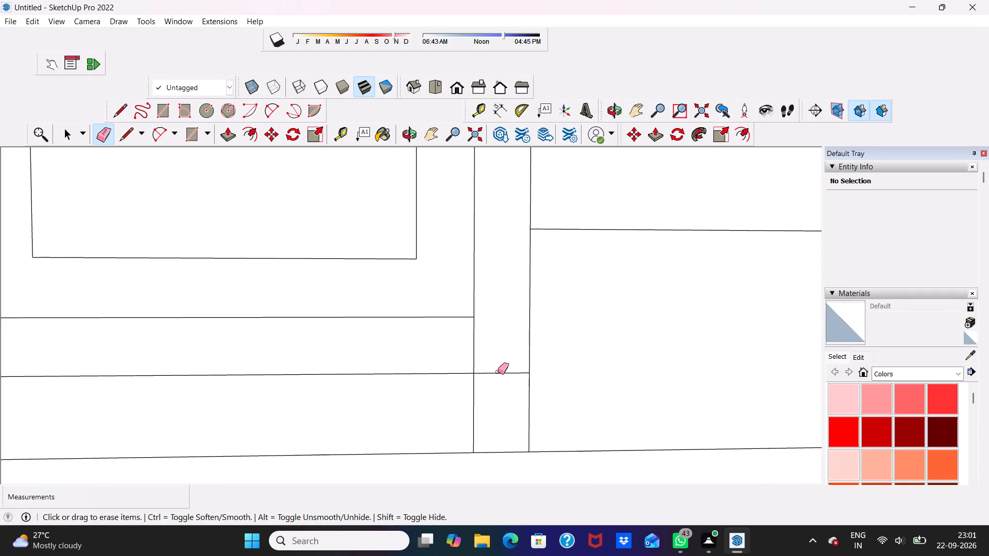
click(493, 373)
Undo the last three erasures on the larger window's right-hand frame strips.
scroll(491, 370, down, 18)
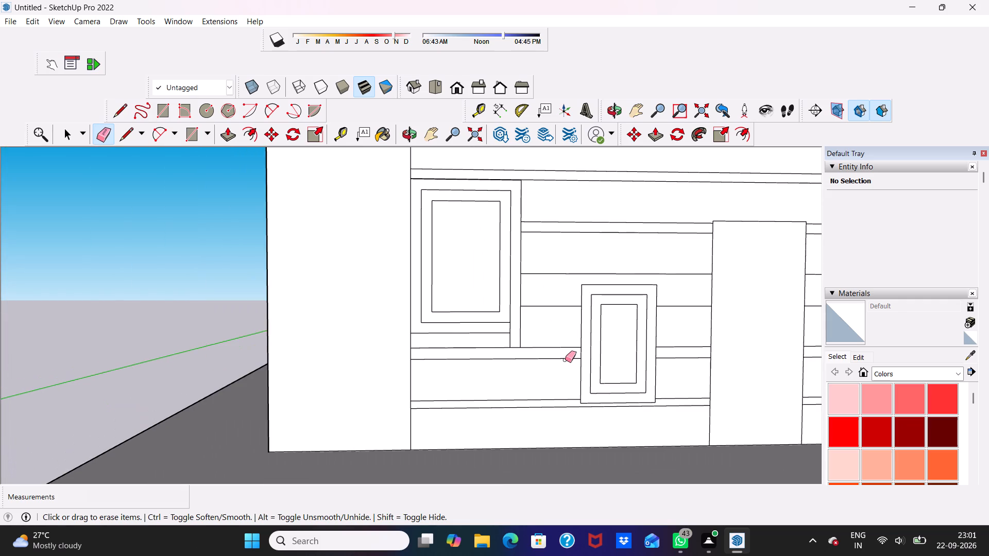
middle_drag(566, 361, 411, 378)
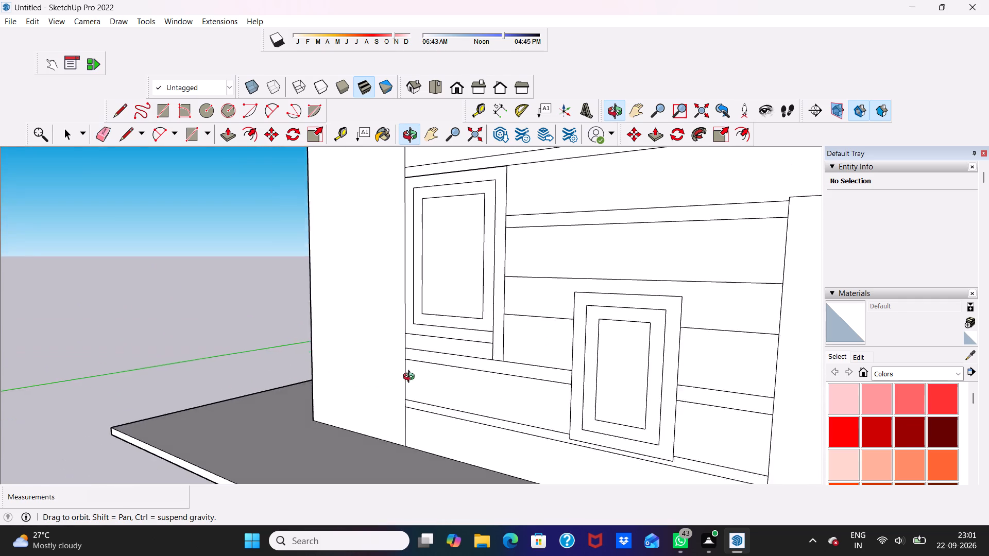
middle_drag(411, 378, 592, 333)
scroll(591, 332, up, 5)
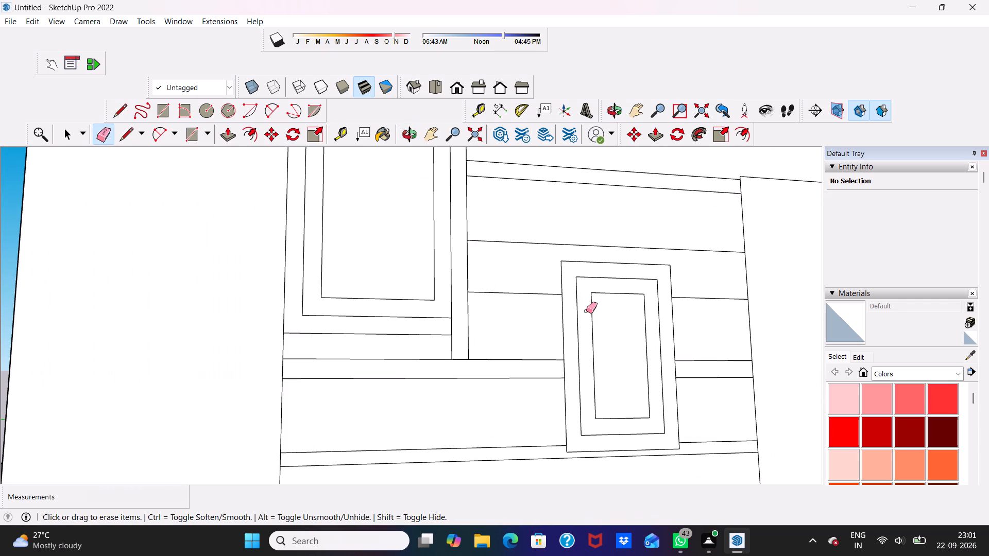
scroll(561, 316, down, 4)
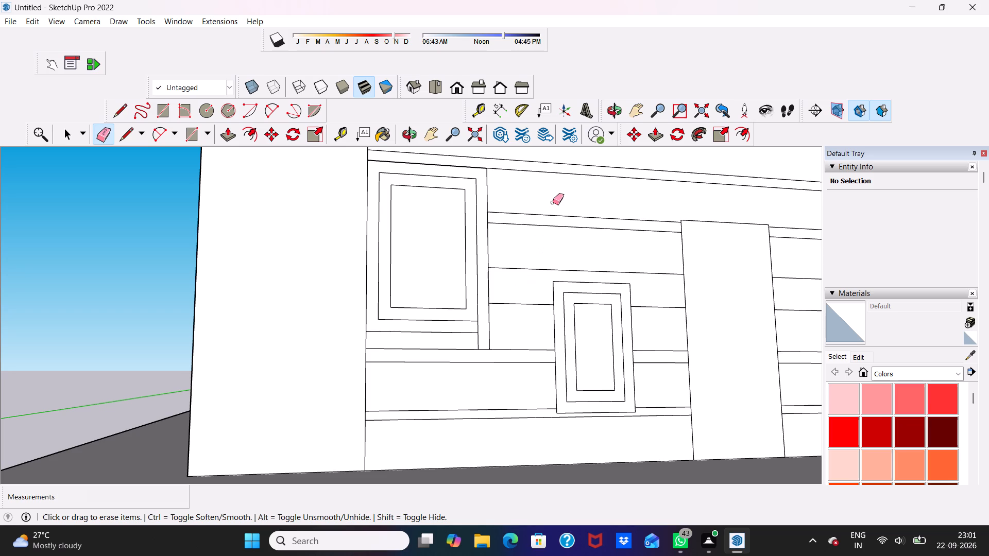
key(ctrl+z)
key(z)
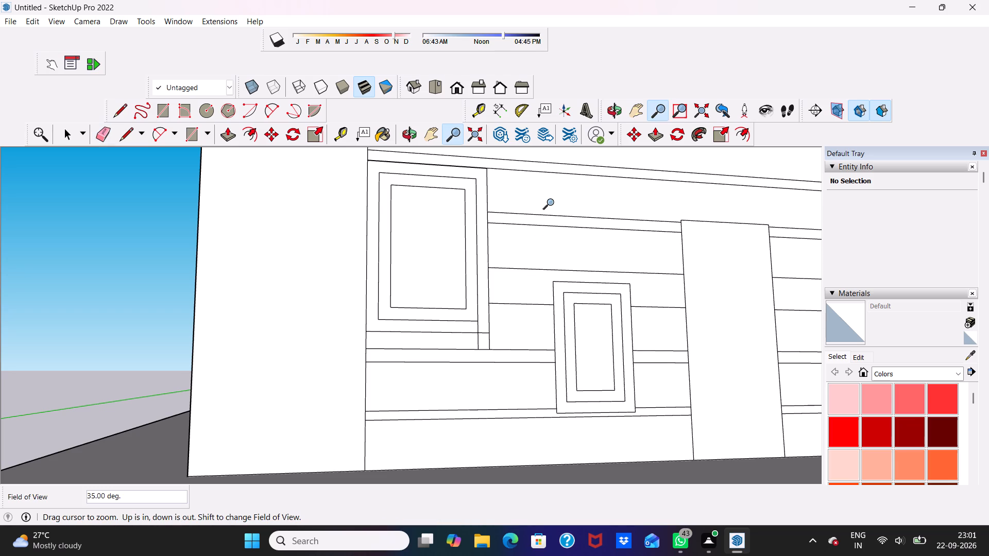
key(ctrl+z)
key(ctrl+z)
Erase the single line below the upper band where it crosses both right-hand frame strips of the larger window.
scroll(540, 206, up, 2)
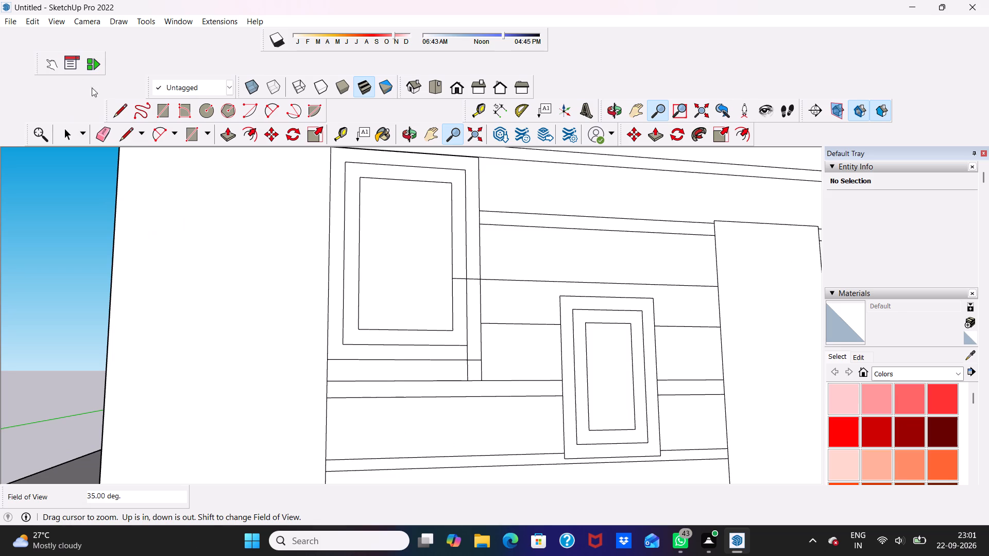
click(101, 140)
scroll(561, 463, up, 4)
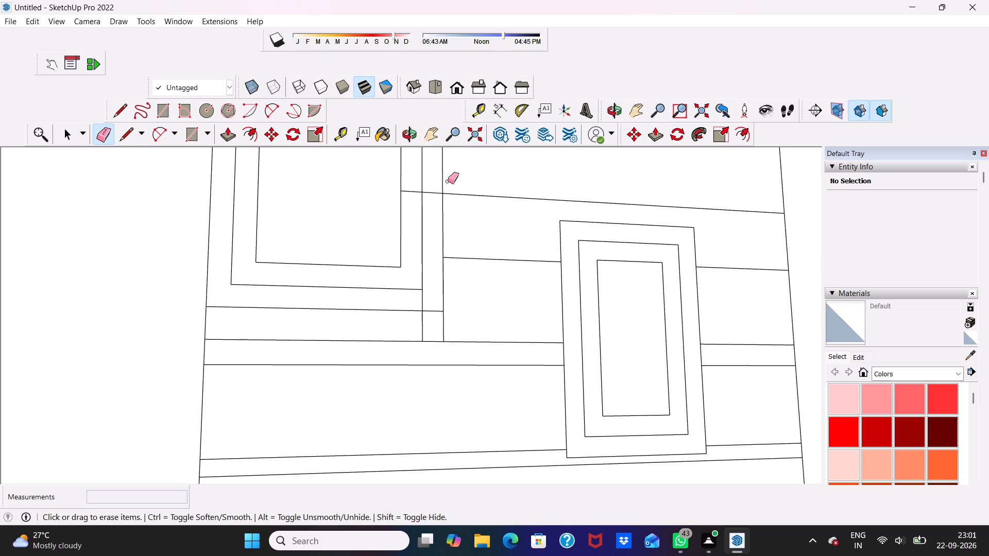
click(414, 193)
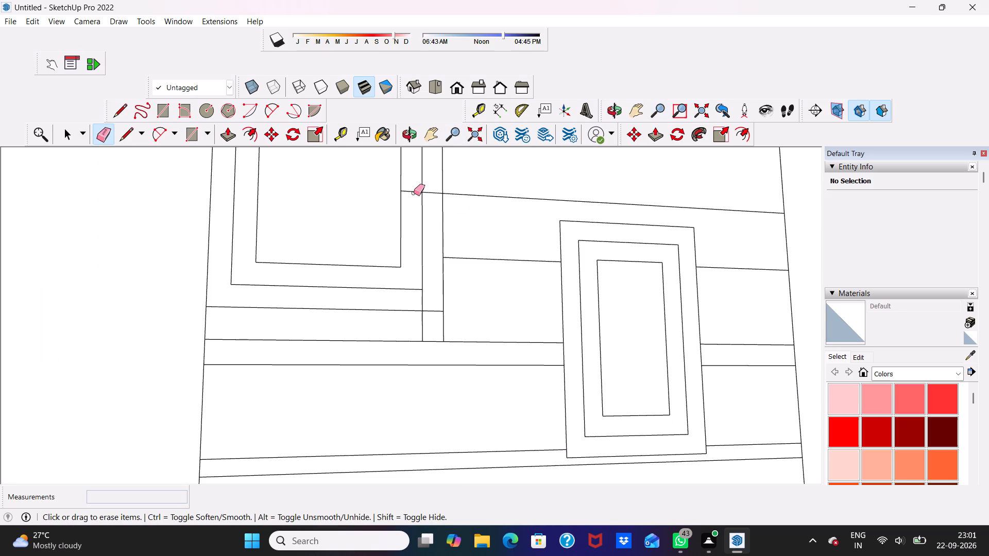
click(414, 194)
scroll(433, 188, up, 7)
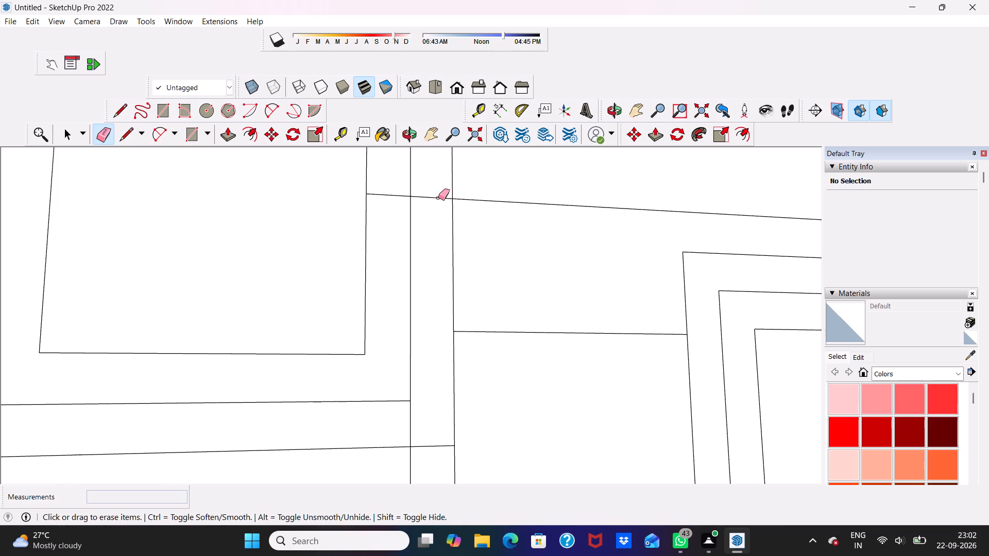
click(438, 196)
click(437, 197)
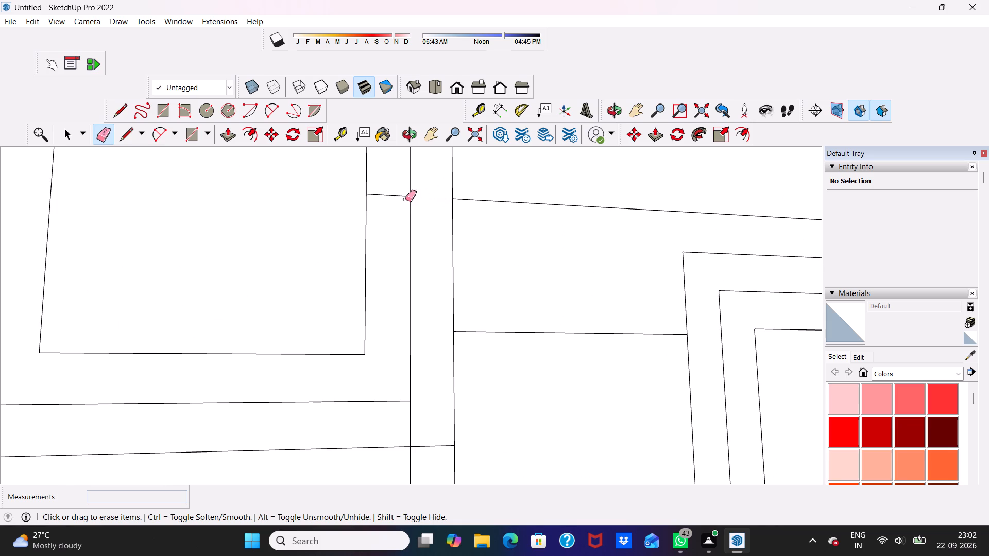
click(404, 196)
Erase the two short vertical lines running from the larger window's bottom edge down to the band below.
scroll(411, 185, down, 14)
scroll(441, 304, up, 12)
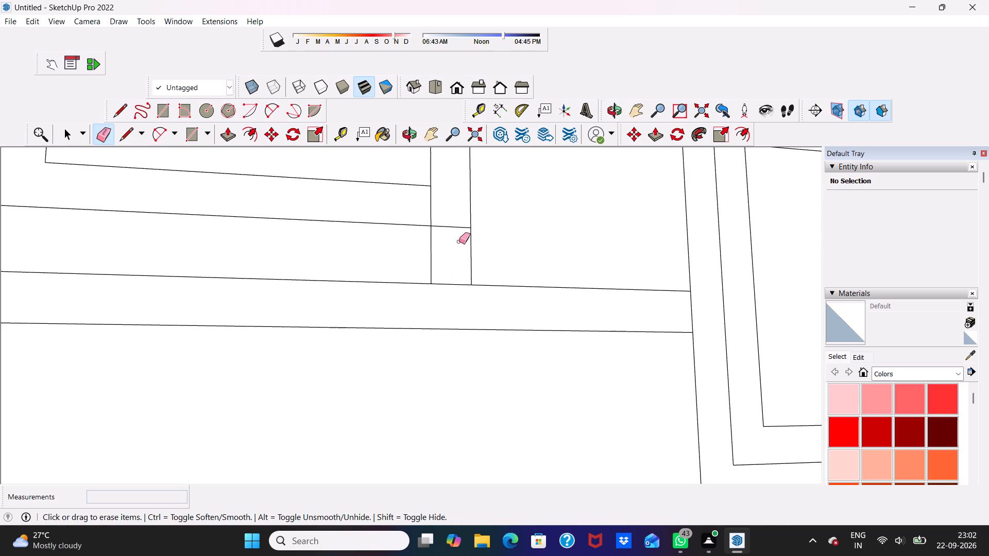
scroll(460, 234, down, 5)
scroll(457, 264, up, 1)
scroll(453, 255, down, 6)
scroll(403, 235, down, 4)
middle_drag(403, 240, 399, 282)
scroll(435, 204, up, 3)
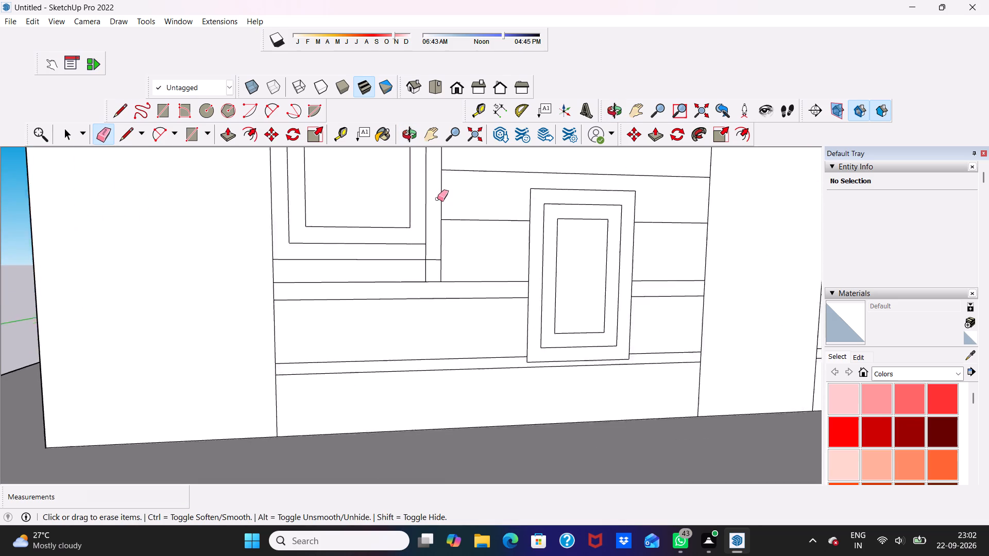
scroll(437, 199, up, 3)
scroll(437, 199, down, 4)
scroll(417, 266, up, 1)
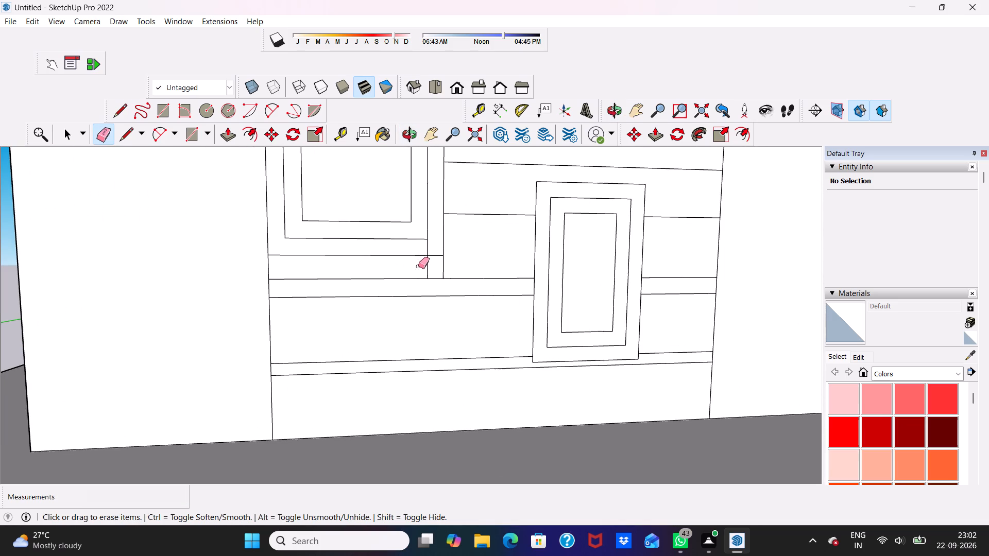
click(425, 265)
click(428, 264)
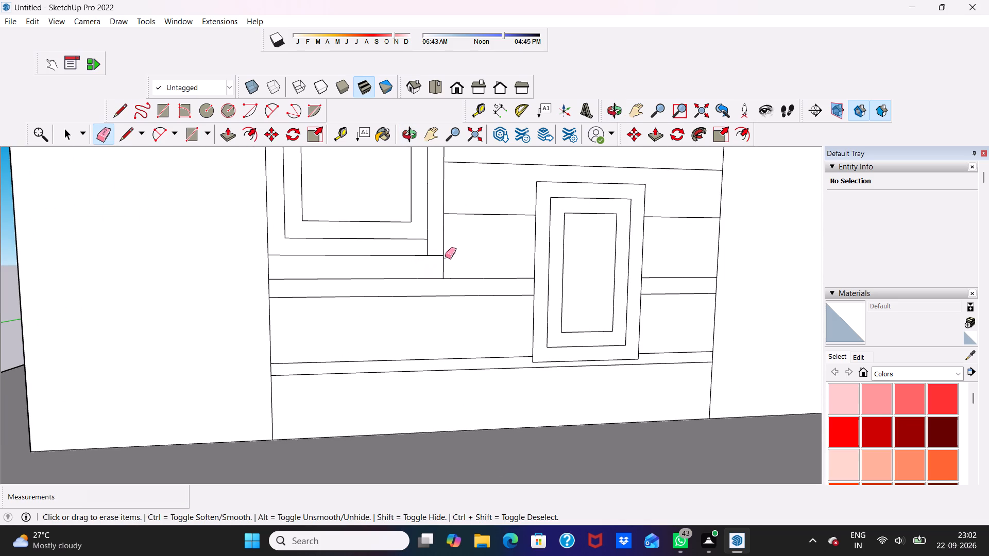
click(442, 264)
Erase the leftover vertical stub between the two frame outlines at the larger window's lower right-hand corner.
scroll(433, 257, down, 11)
middle_drag(458, 249, 406, 237)
scroll(406, 237, up, 2)
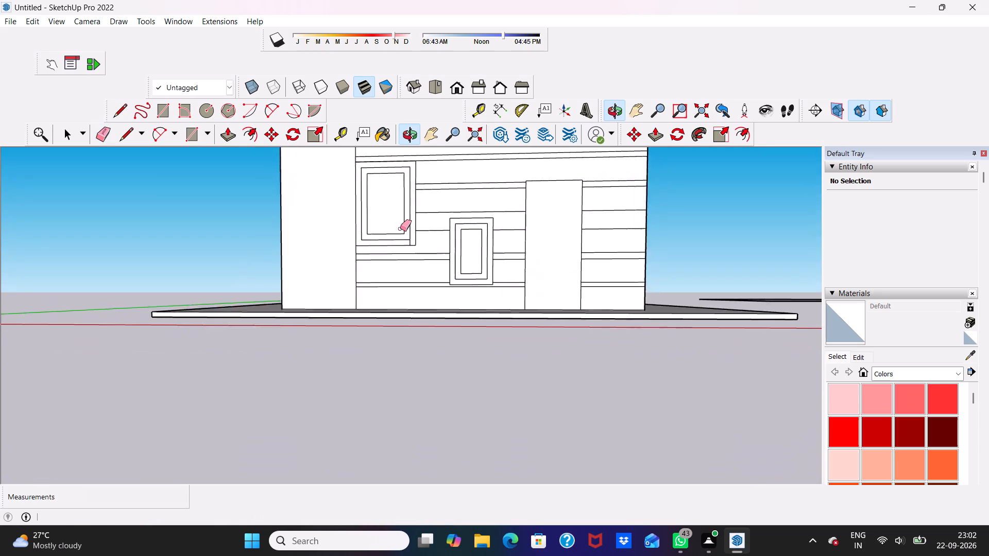
scroll(400, 229, up, 16)
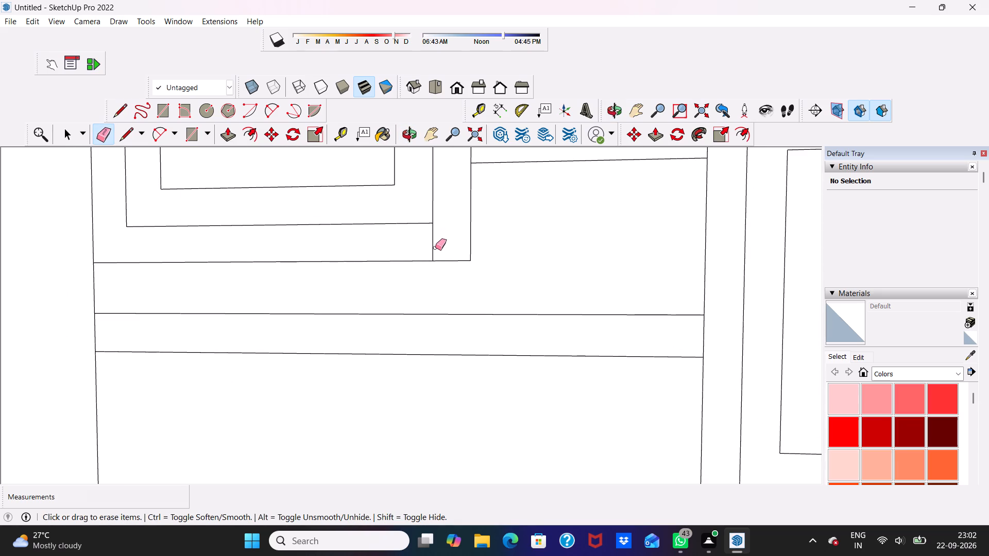
scroll(435, 252, down, 14)
scroll(509, 279, down, 2)
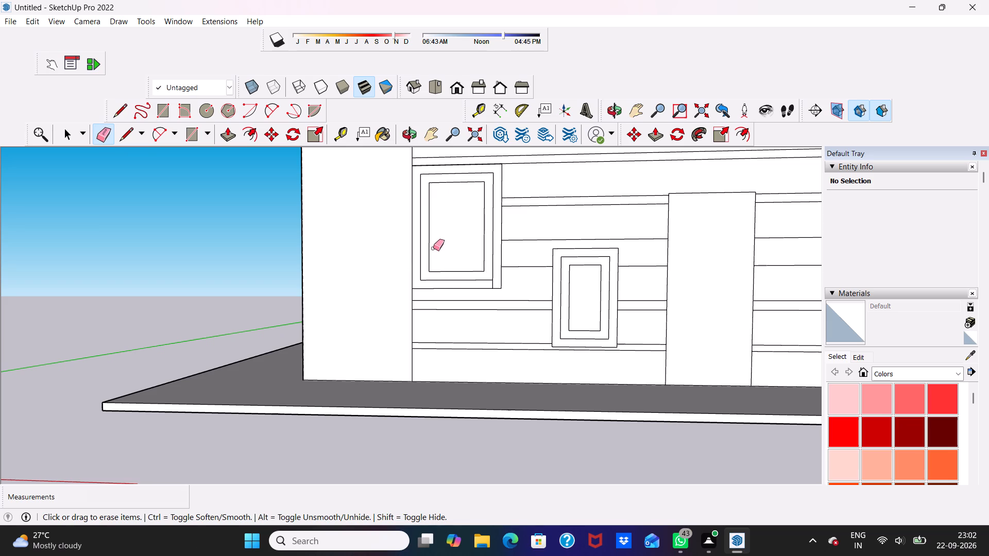
click(492, 284)
scroll(500, 265, down, 6)
middle_drag(522, 259, 558, 219)
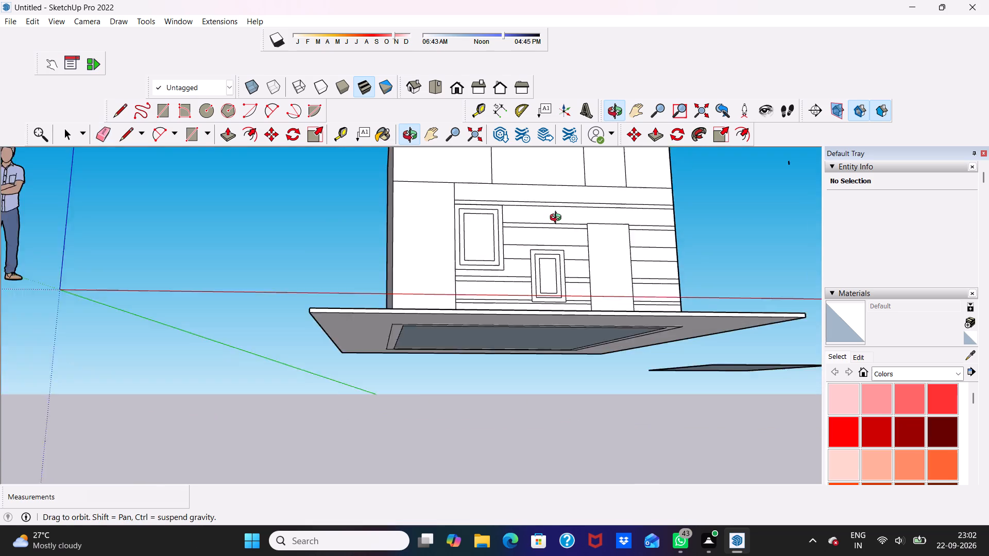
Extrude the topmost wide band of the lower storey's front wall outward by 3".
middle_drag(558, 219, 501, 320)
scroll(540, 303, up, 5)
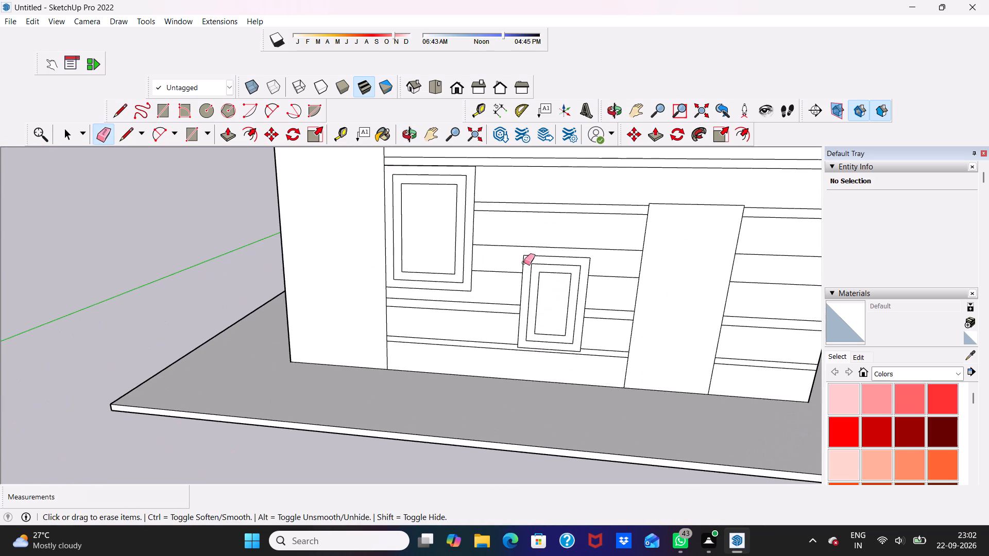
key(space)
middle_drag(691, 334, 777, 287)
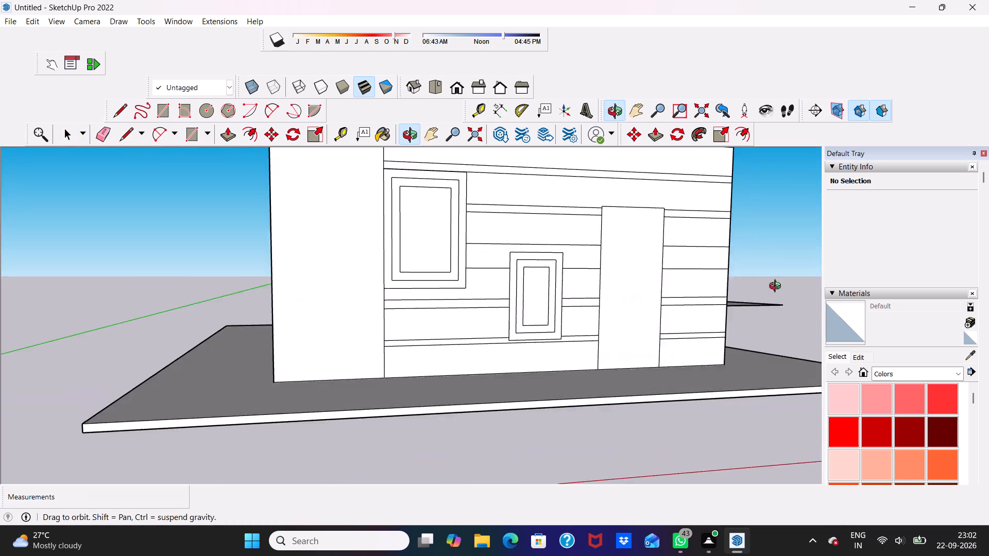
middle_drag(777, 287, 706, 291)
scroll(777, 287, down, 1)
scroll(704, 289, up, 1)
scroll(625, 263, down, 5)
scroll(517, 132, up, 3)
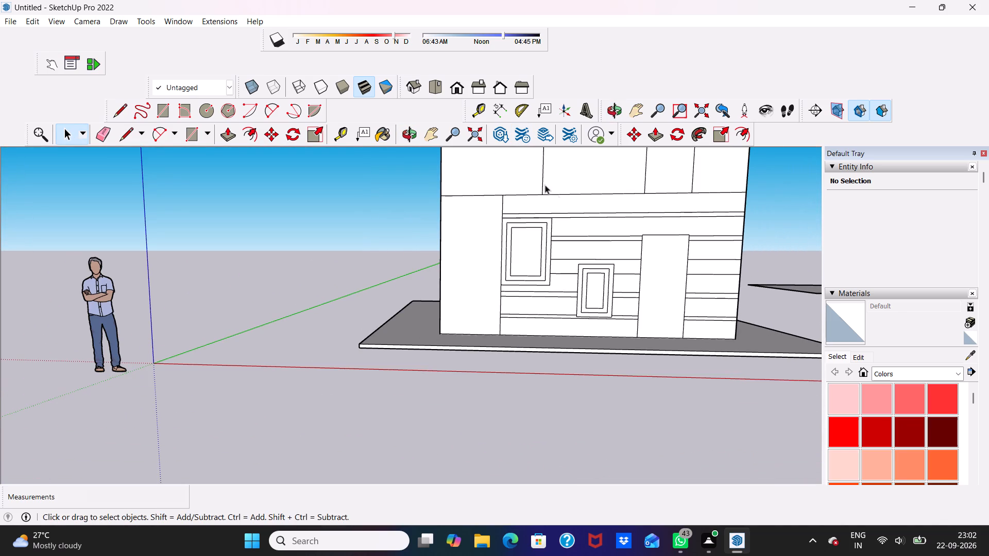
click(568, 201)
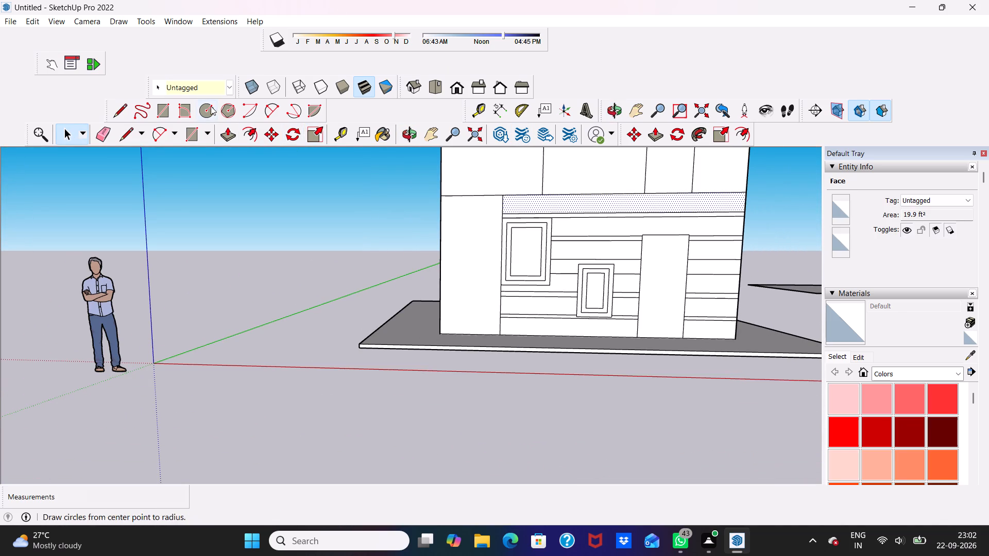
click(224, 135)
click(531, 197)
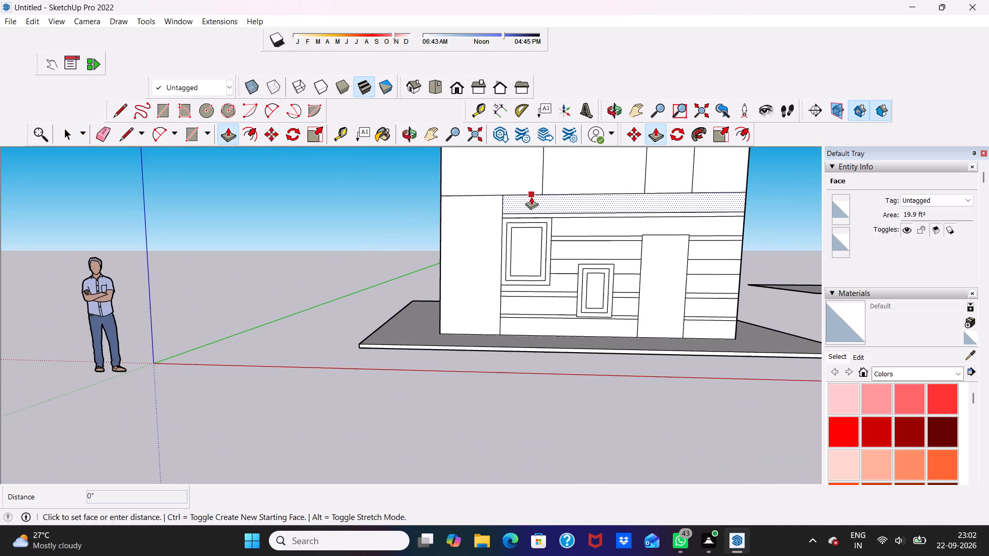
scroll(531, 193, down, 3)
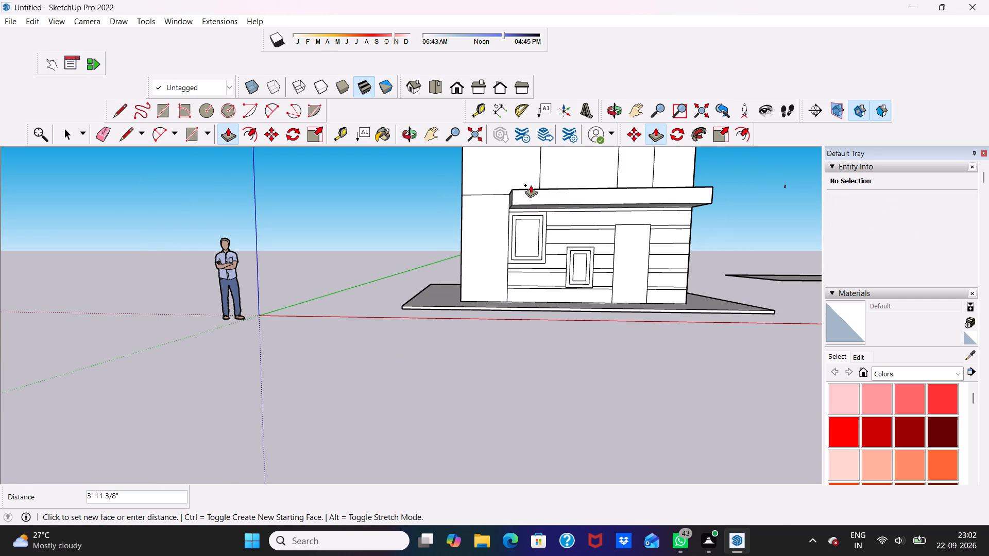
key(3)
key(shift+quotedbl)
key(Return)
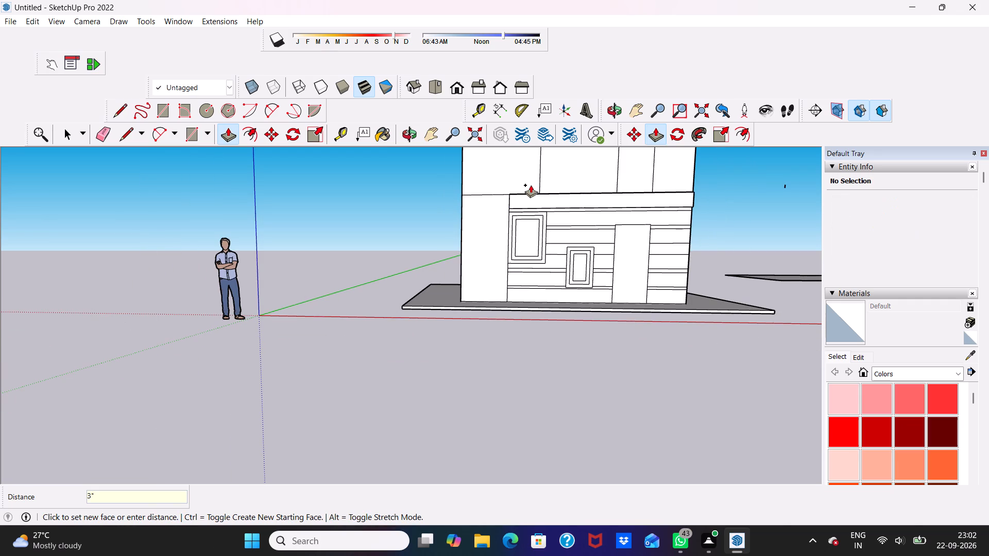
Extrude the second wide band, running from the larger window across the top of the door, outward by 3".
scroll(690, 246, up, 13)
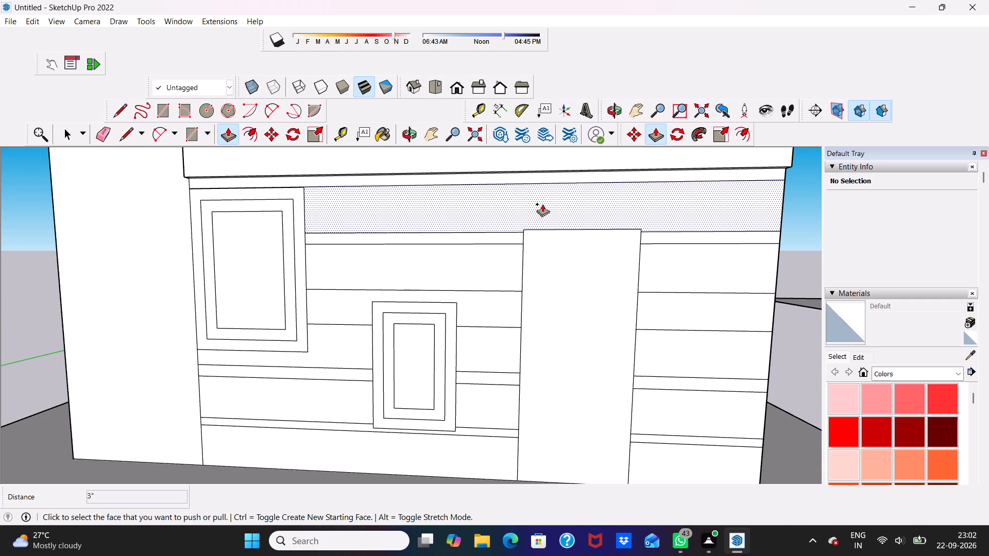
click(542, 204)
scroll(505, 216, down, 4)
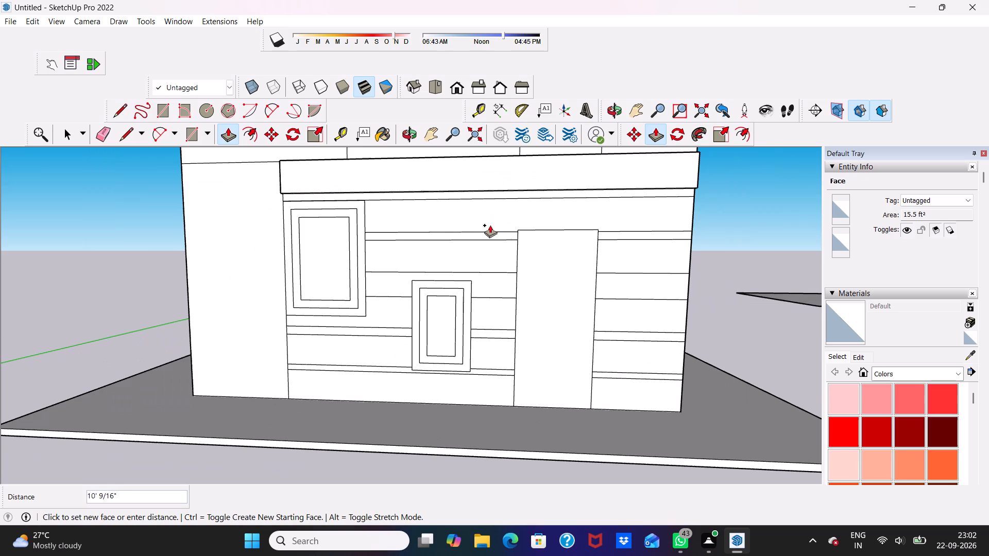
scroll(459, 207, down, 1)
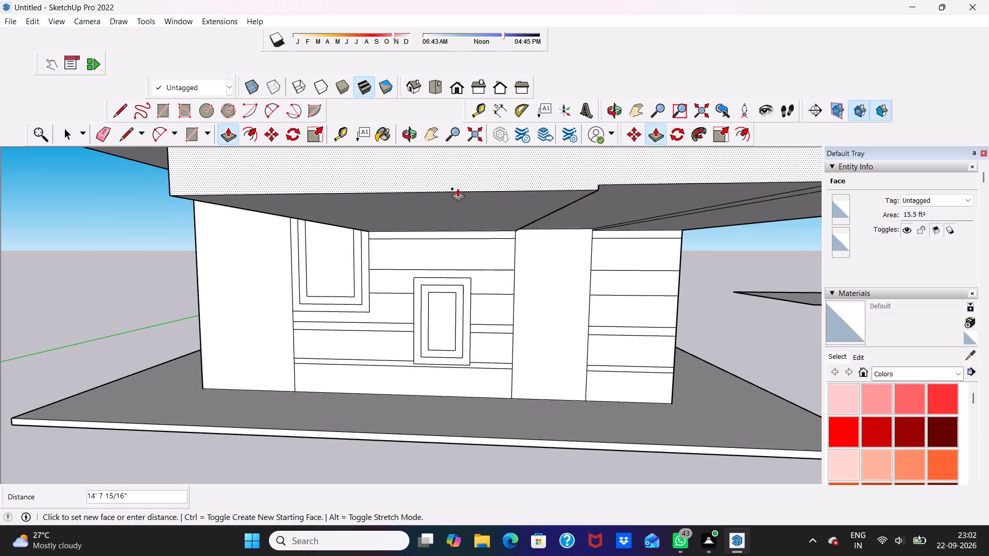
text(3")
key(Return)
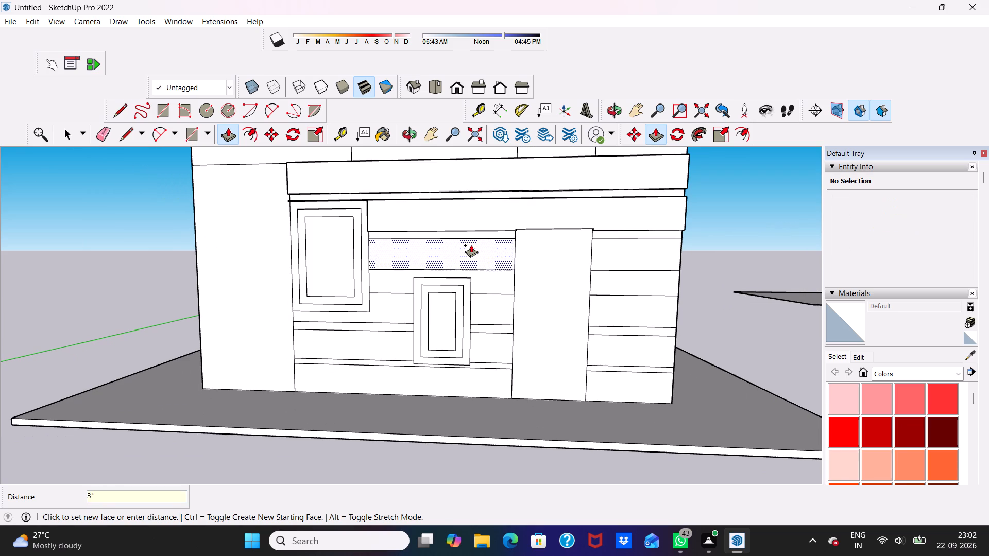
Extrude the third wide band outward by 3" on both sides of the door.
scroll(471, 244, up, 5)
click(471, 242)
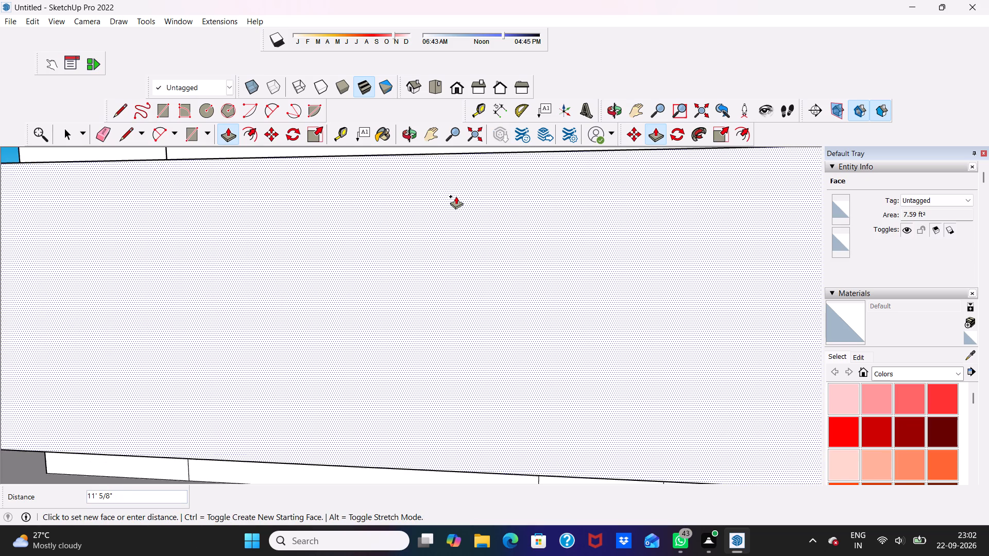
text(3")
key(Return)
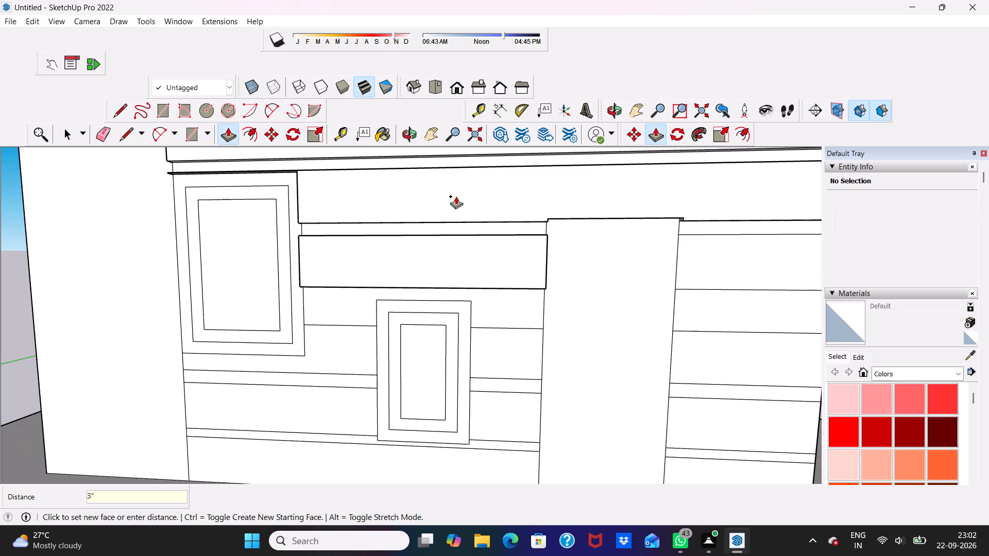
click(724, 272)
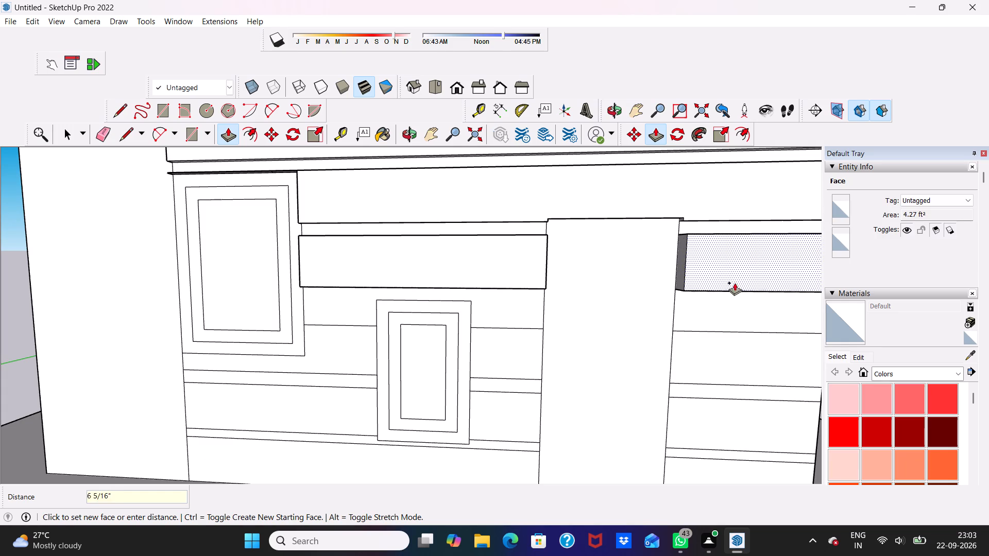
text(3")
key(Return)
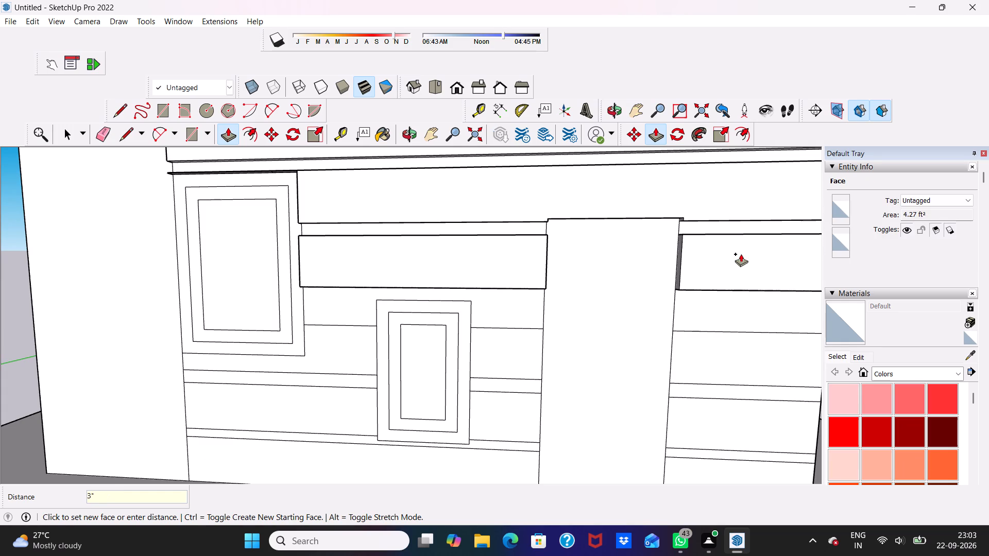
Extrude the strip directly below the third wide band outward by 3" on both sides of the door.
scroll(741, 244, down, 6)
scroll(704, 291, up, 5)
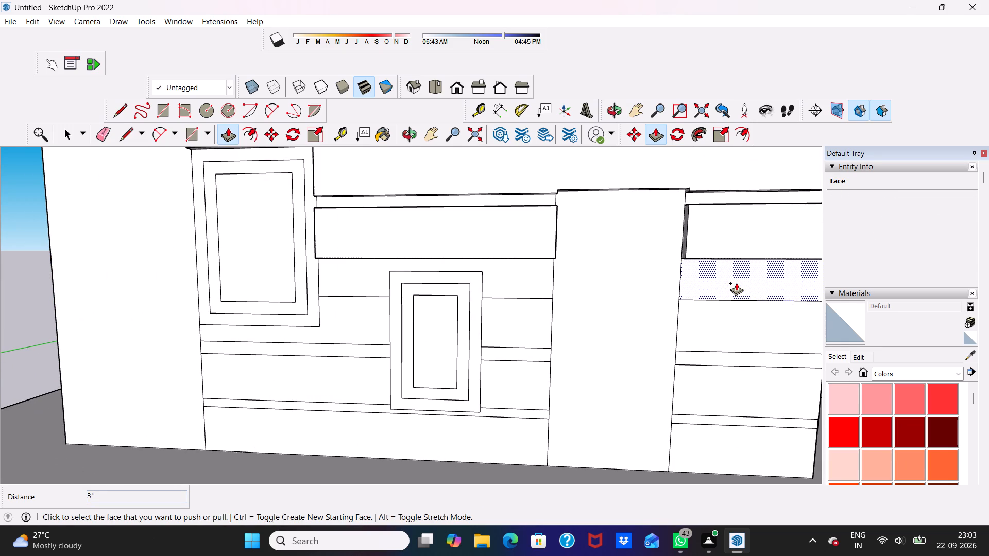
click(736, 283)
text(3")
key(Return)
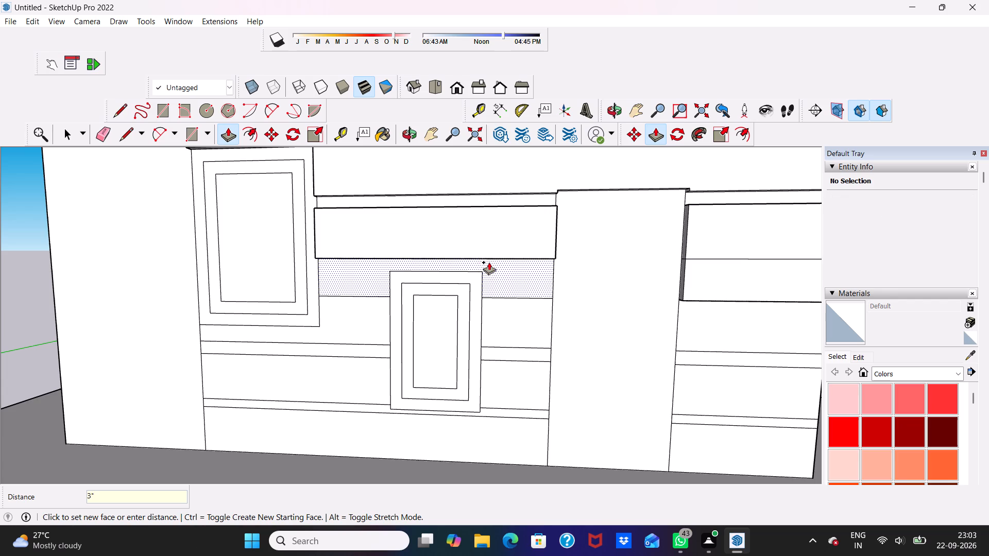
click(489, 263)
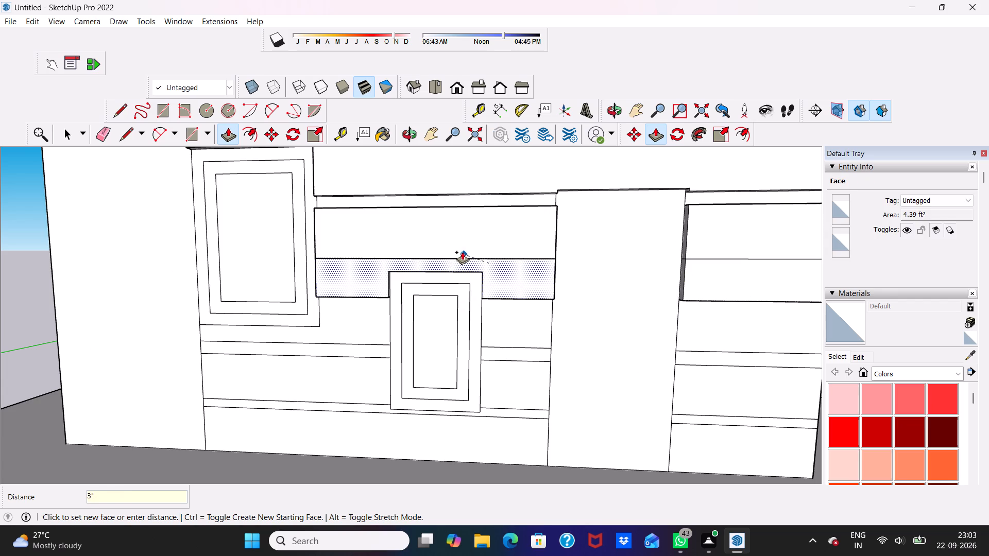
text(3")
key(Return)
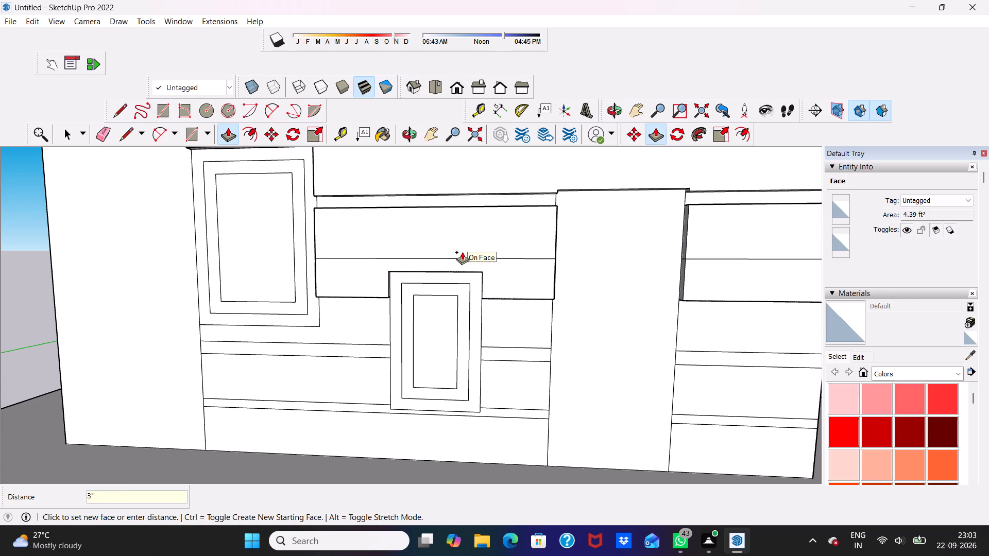
Examine the projecting bands around the windows and door from the front and from below.
scroll(460, 266, down, 7)
middle_drag(478, 272, 509, 282)
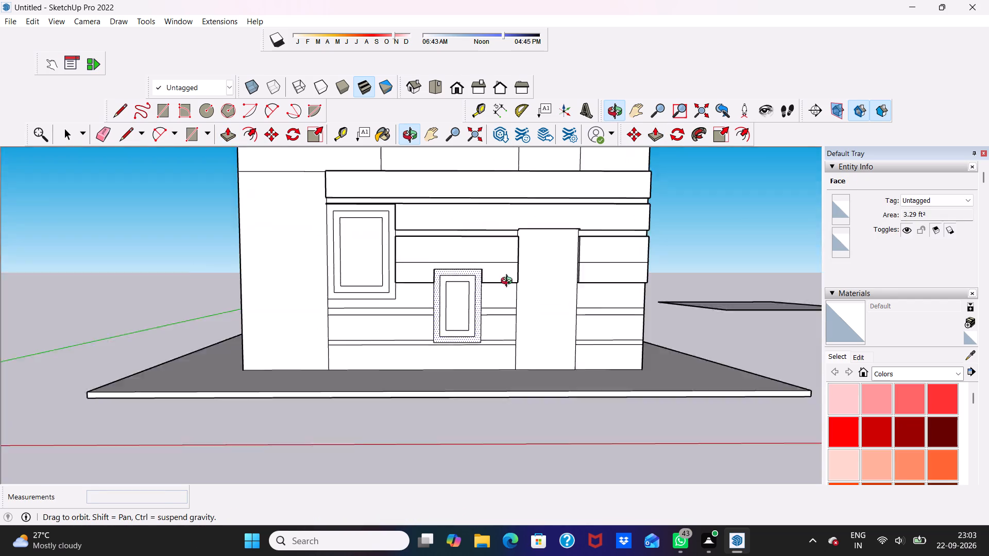
middle_drag(509, 282, 497, 289)
scroll(497, 289, up, 5)
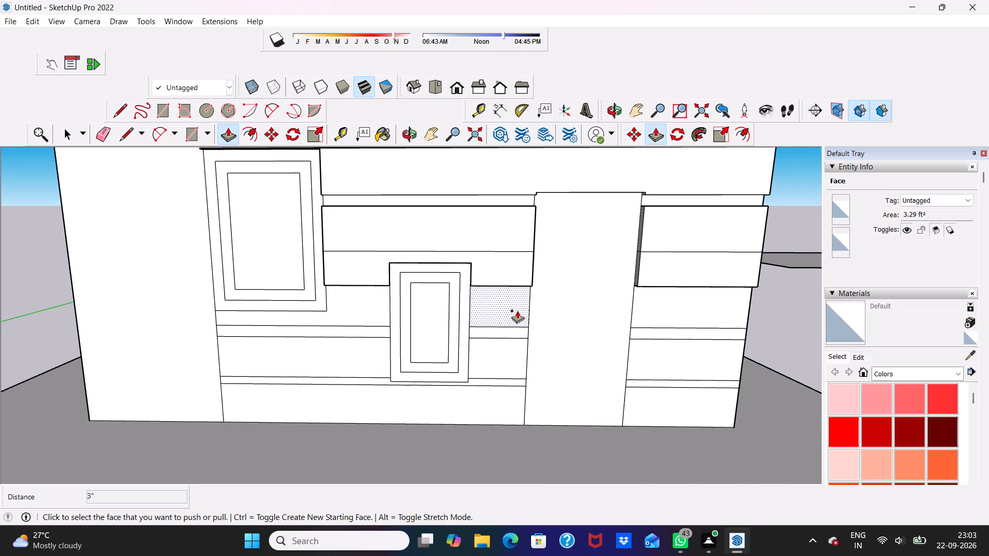
scroll(505, 293, up, 2)
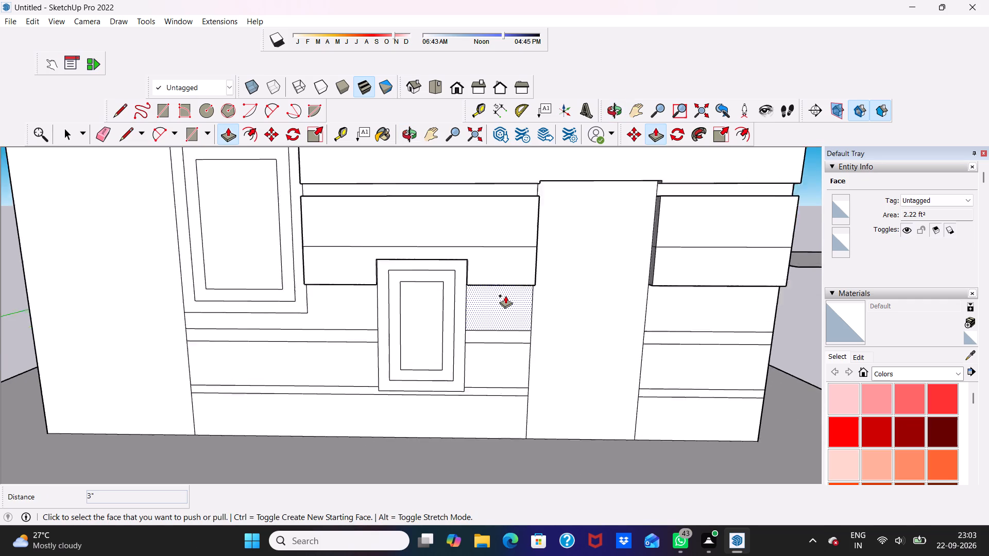
scroll(505, 296, up, 6)
scroll(495, 311, down, 11)
scroll(455, 123, down, 4)
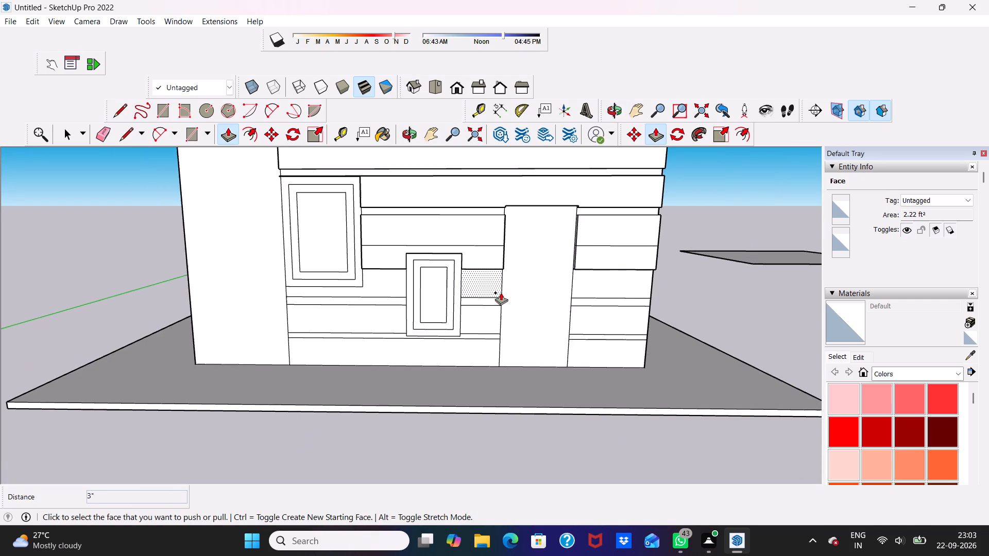
middle_drag(501, 292, 493, 172)
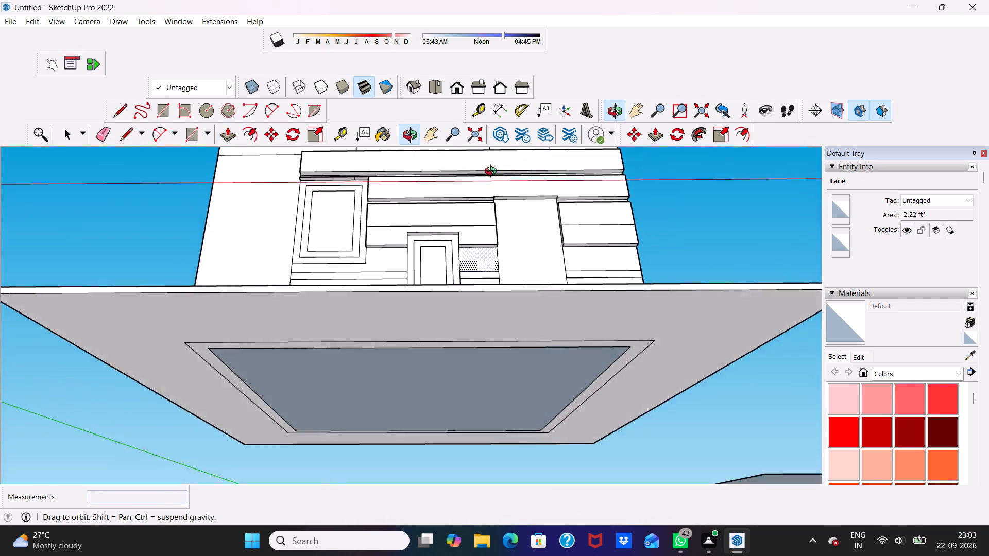
middle_drag(493, 172, 488, 297)
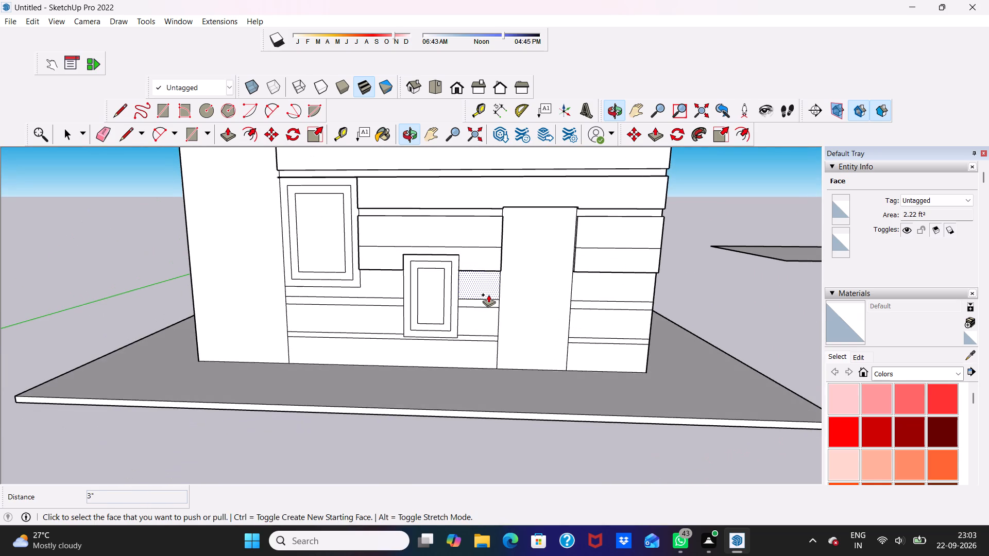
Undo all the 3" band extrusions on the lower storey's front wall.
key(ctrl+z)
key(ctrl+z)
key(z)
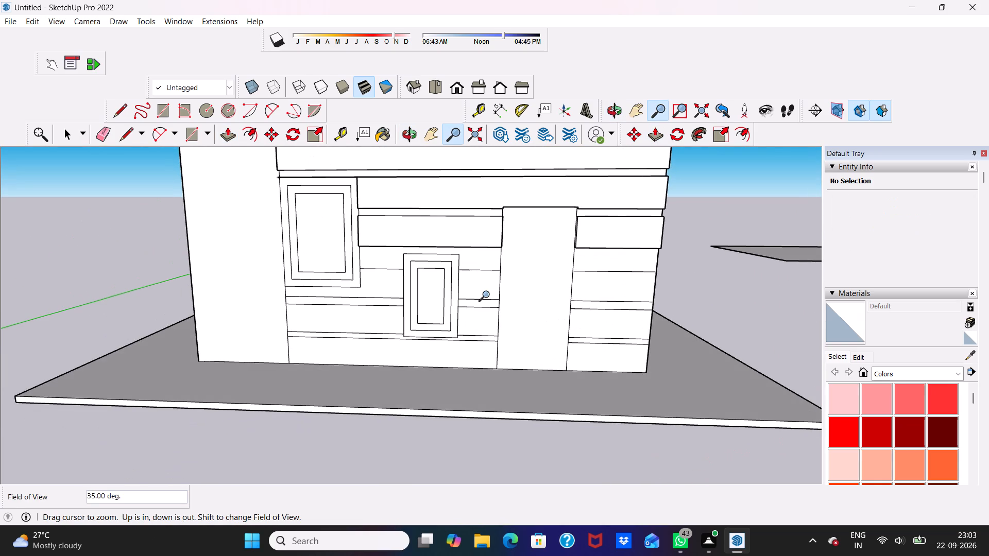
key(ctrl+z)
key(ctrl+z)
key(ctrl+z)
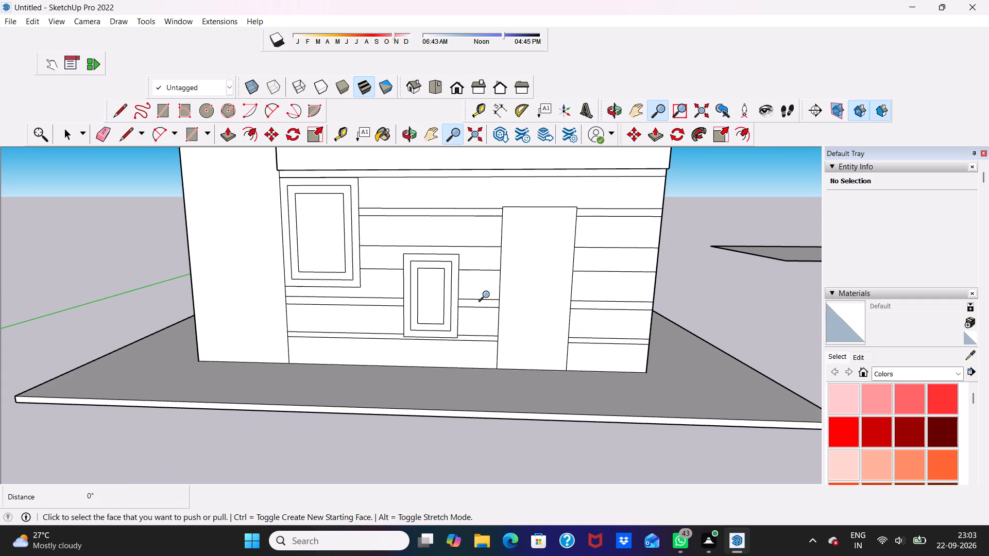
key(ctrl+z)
Extrude the topmost wide band of the lower storey's front wall outward by 1".
scroll(500, 259, down, 7)
scroll(550, 173, up, 2)
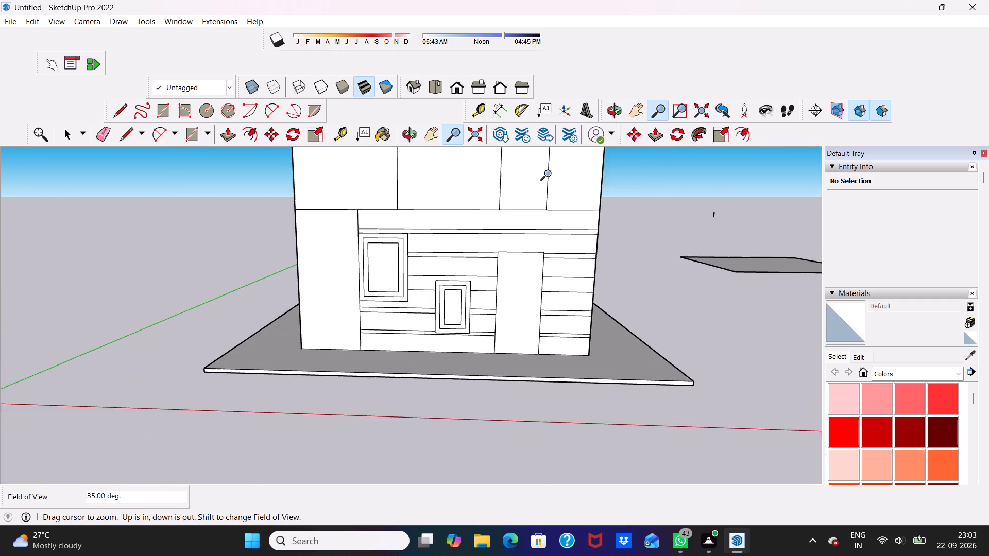
scroll(550, 173, up, 3)
key(space)
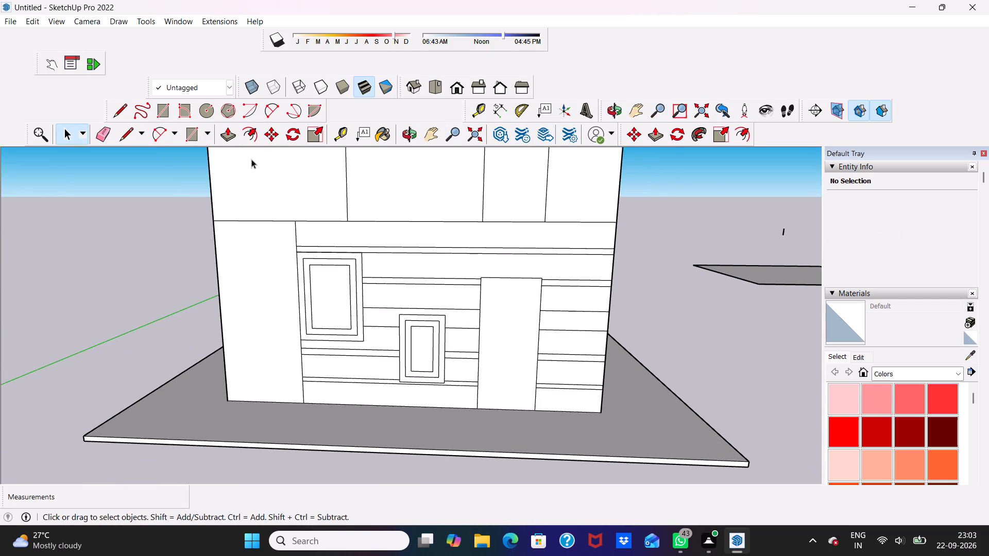
click(225, 127)
scroll(372, 248, up, 3)
click(376, 229)
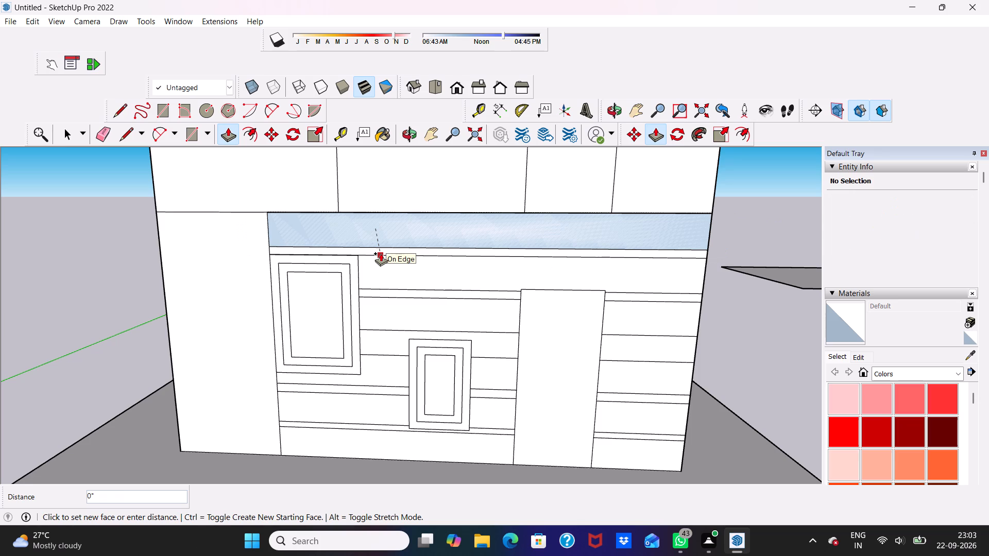
text(1")
key(Return)
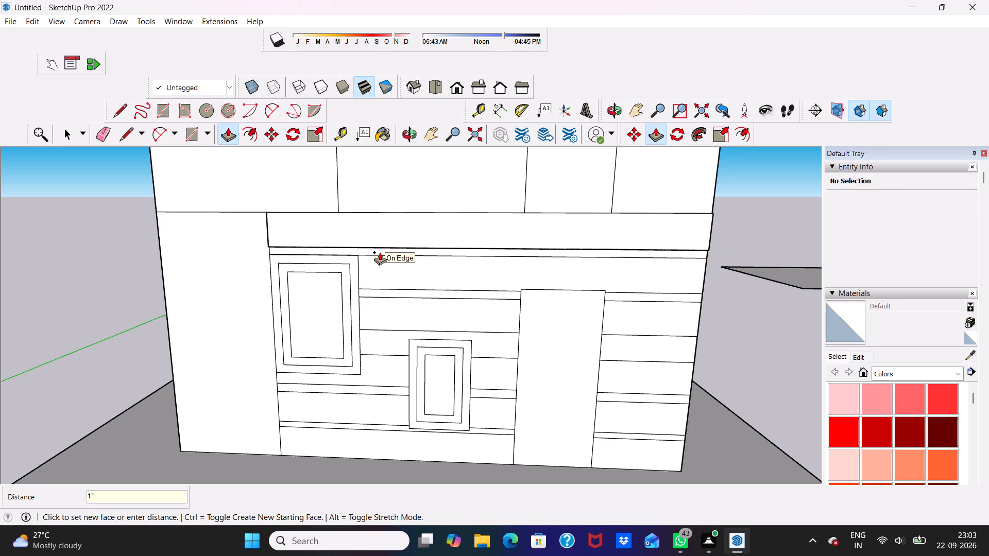
Extrude the second wide band and the third wide band on both sides of the door outward by 1".
click(380, 264)
click(383, 237)
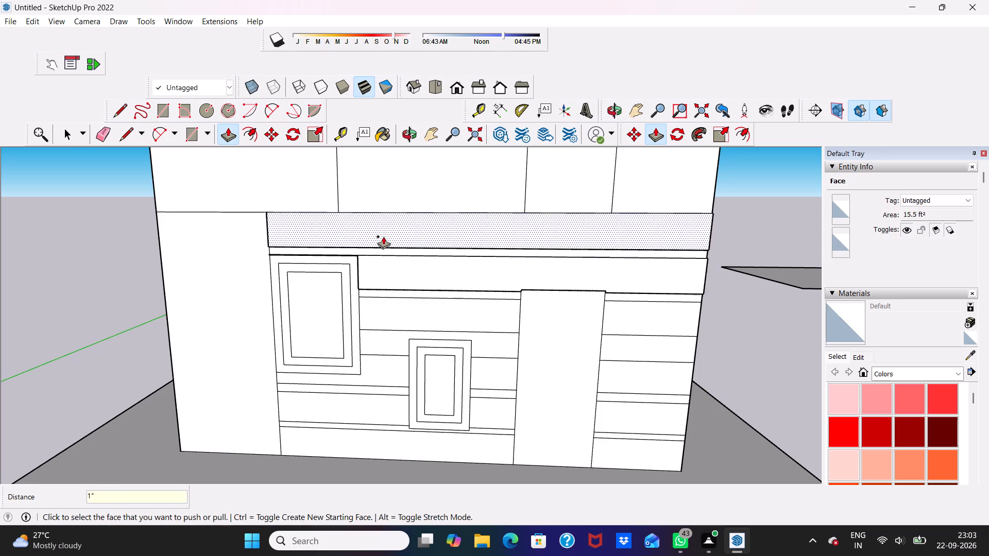
click(395, 305)
click(397, 284)
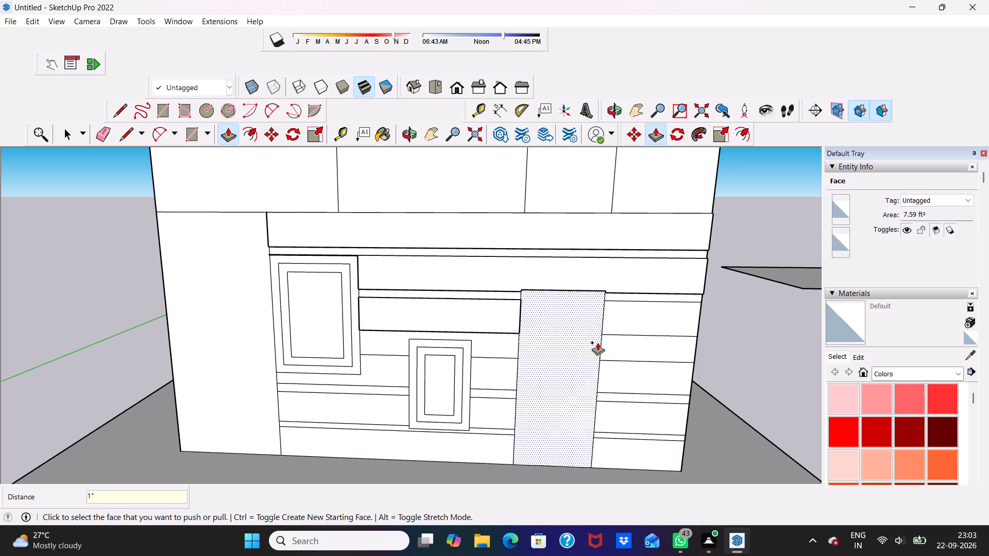
click(623, 320)
click(629, 286)
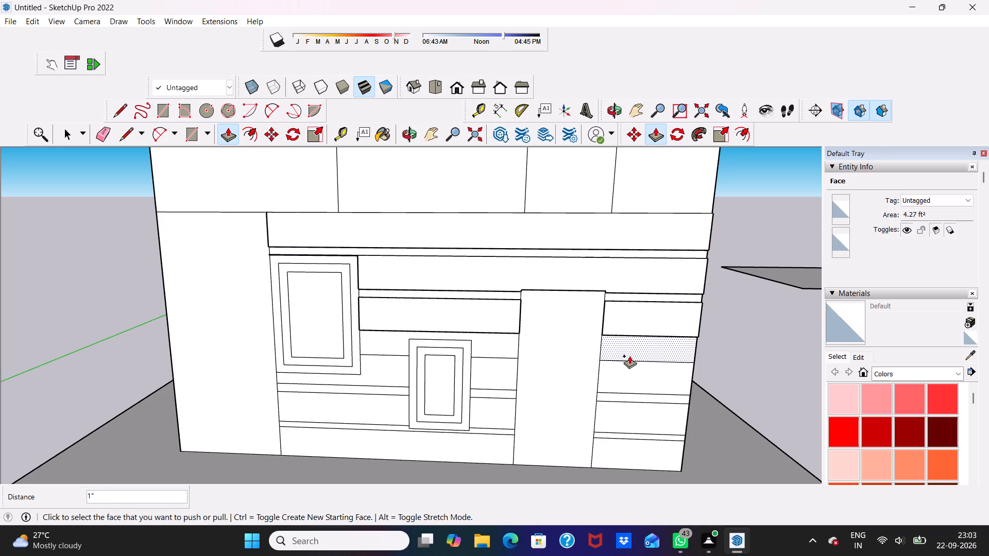
Extrude the three bands directly below the third wide band, on the door's side away from the windows, outward by 1".
click(629, 350)
click(633, 329)
click(633, 370)
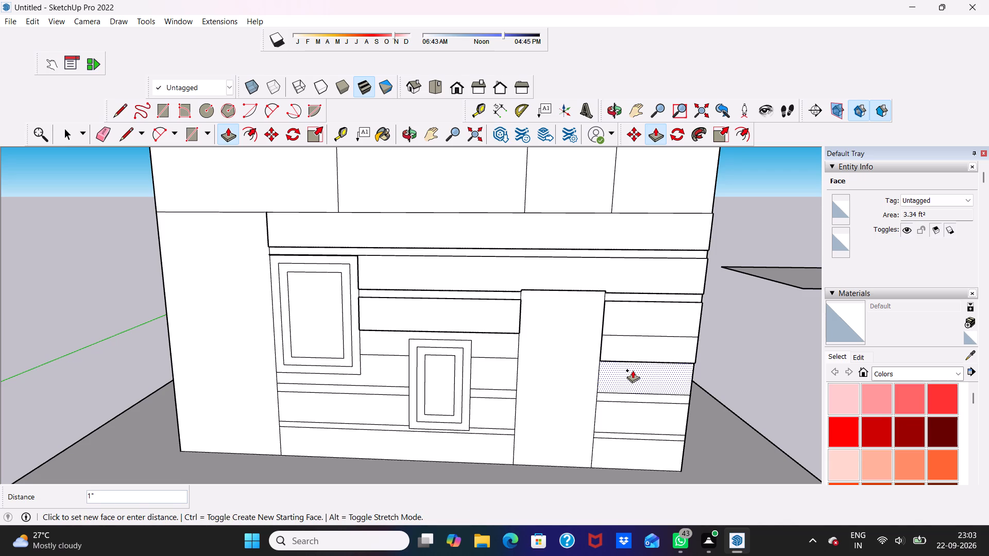
click(633, 354)
click(618, 415)
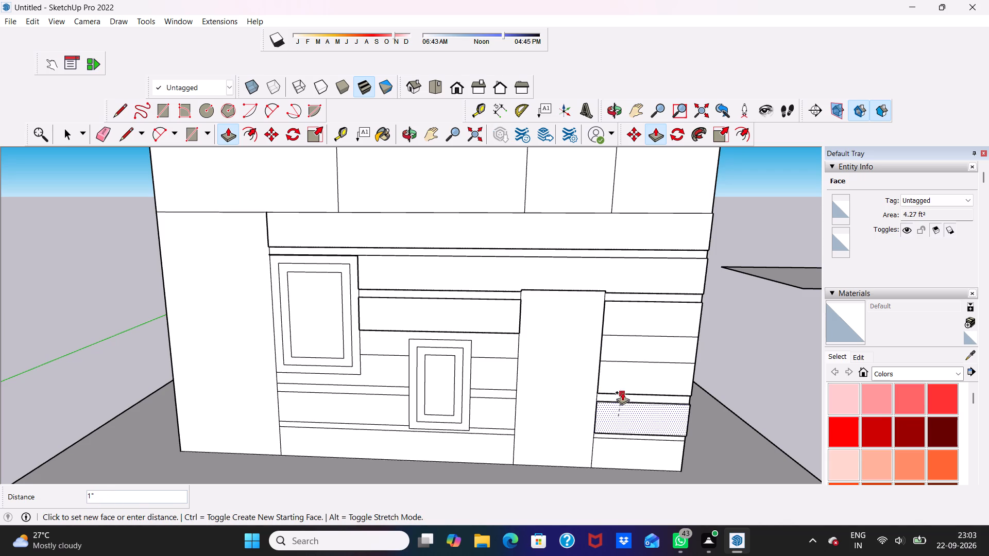
click(626, 382)
Extrude the band above the small window and the two bands between that window and the door outward by 1".
click(487, 346)
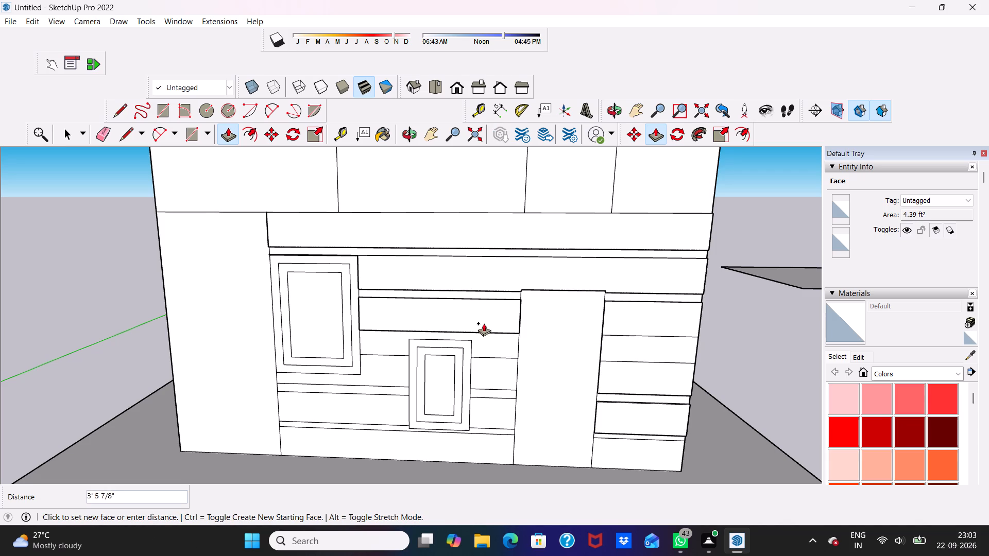
scroll(487, 347, down, 2)
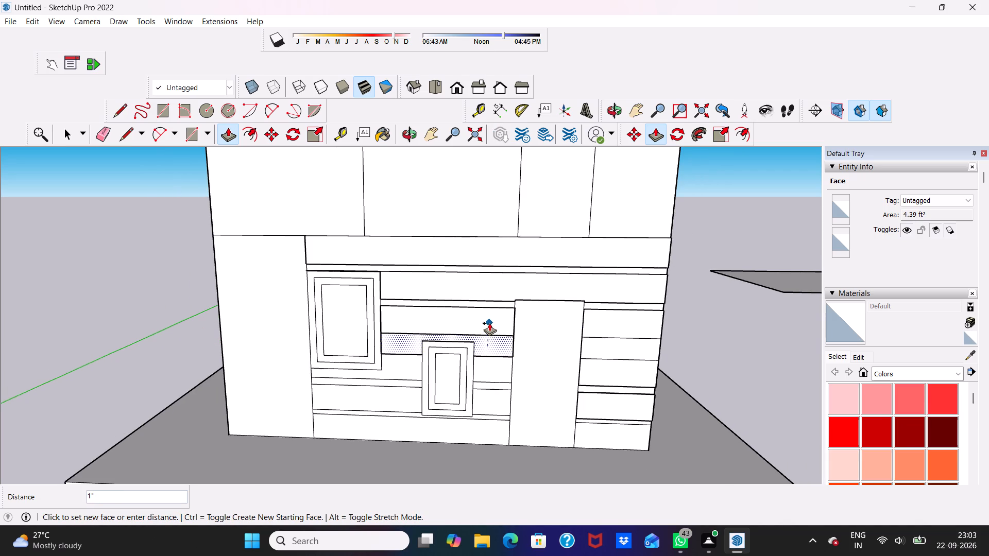
click(489, 323)
click(486, 370)
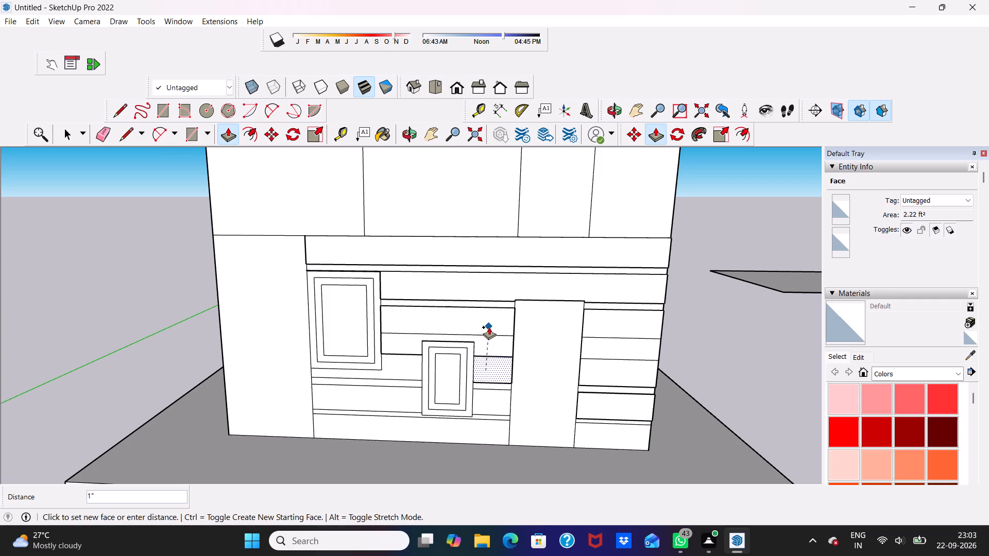
click(491, 332)
click(485, 391)
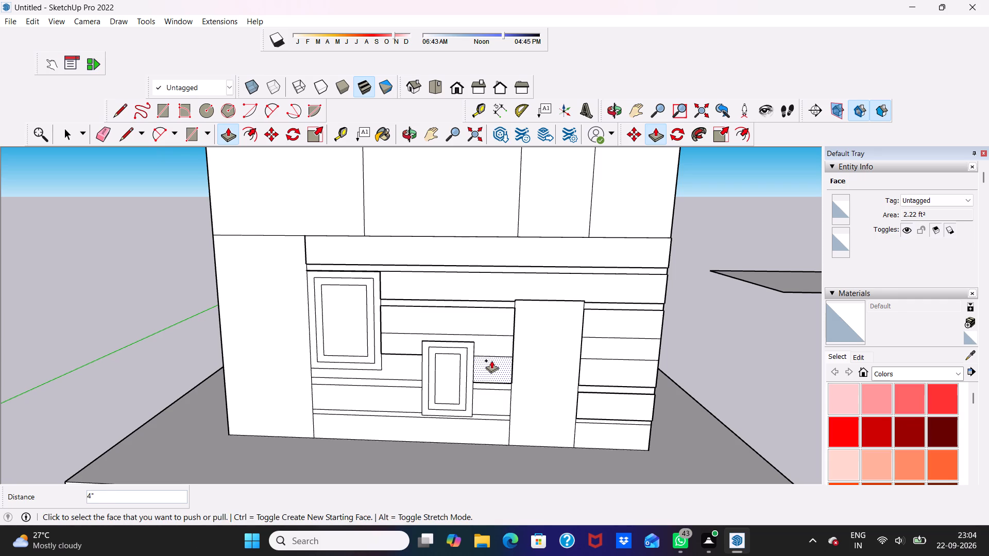
scroll(493, 379, down, 2)
scroll(529, 225, down, 4)
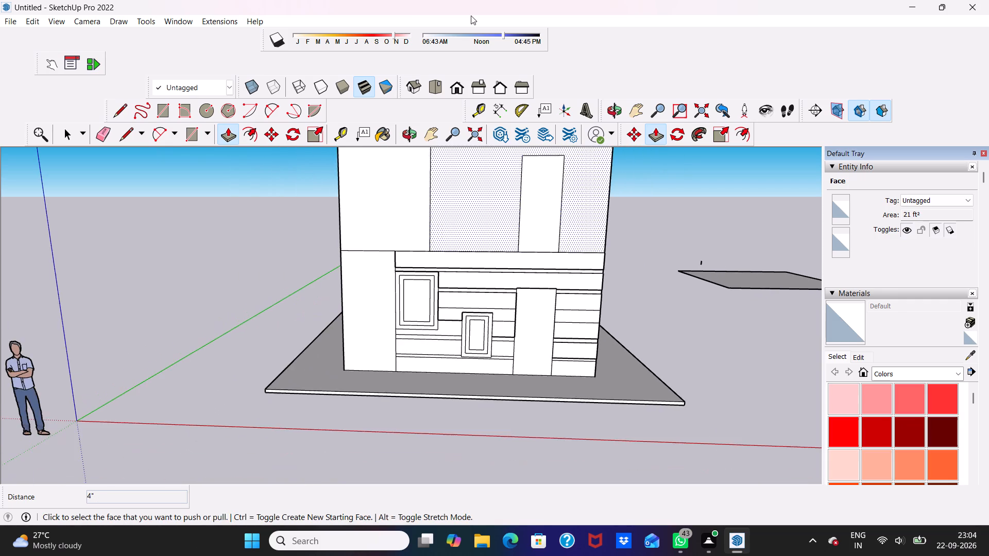
scroll(408, 0, up, 1)
scroll(498, 163, down, 9)
scroll(556, 236, up, 19)
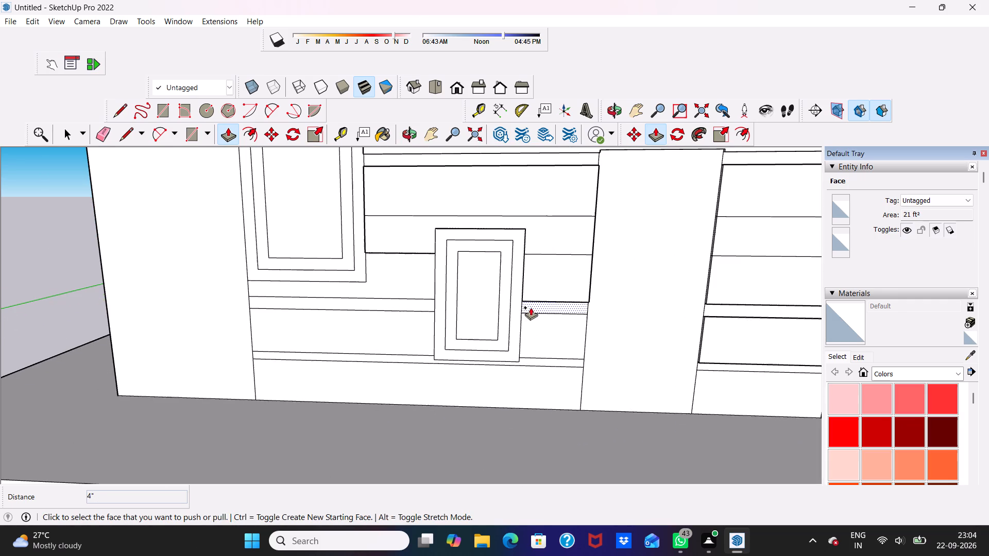
click(538, 314)
click(538, 278)
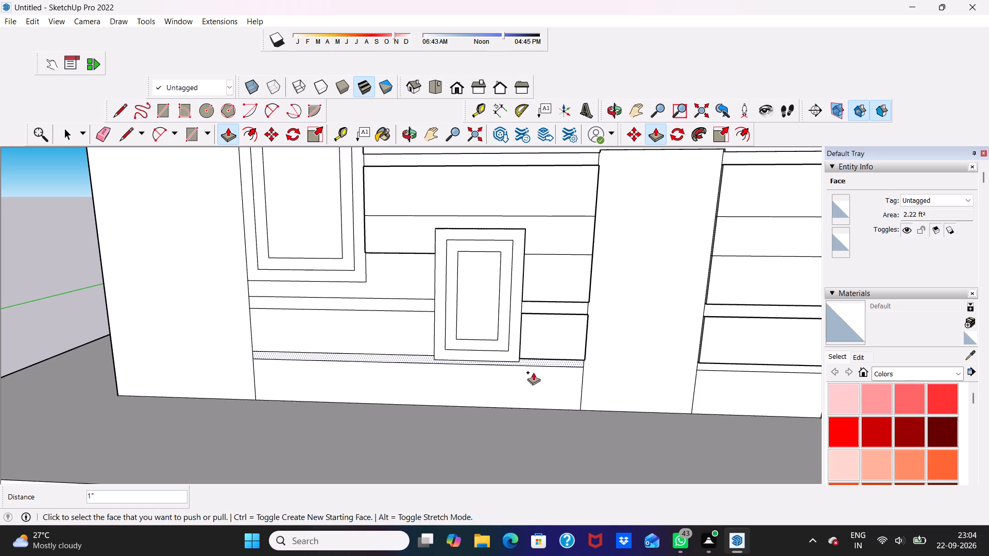
Extrude the bottom band below the small window, the band beside it, and the band beneath the large window outward by 1".
drag(525, 384, 529, 379)
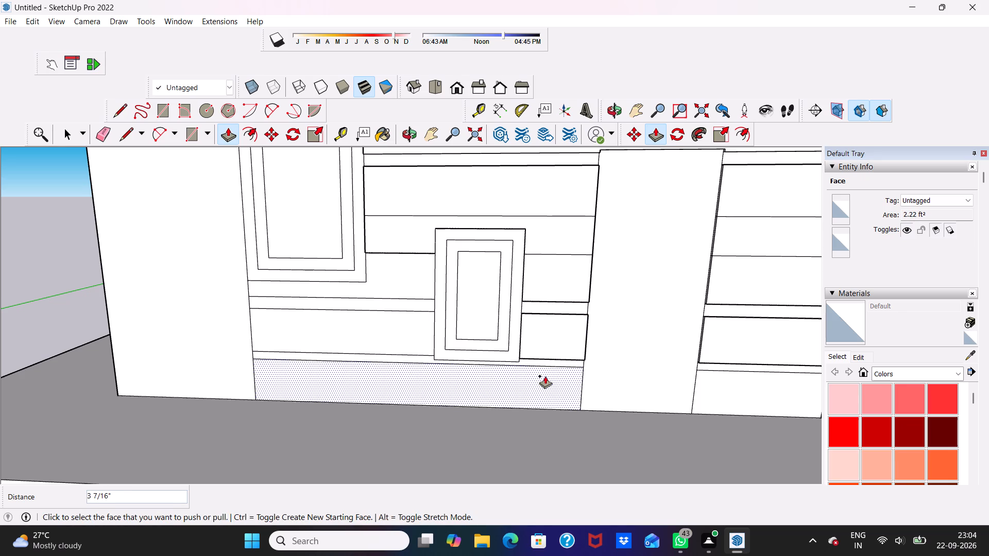
click(545, 376)
click(550, 334)
scroll(313, 304, up, 1)
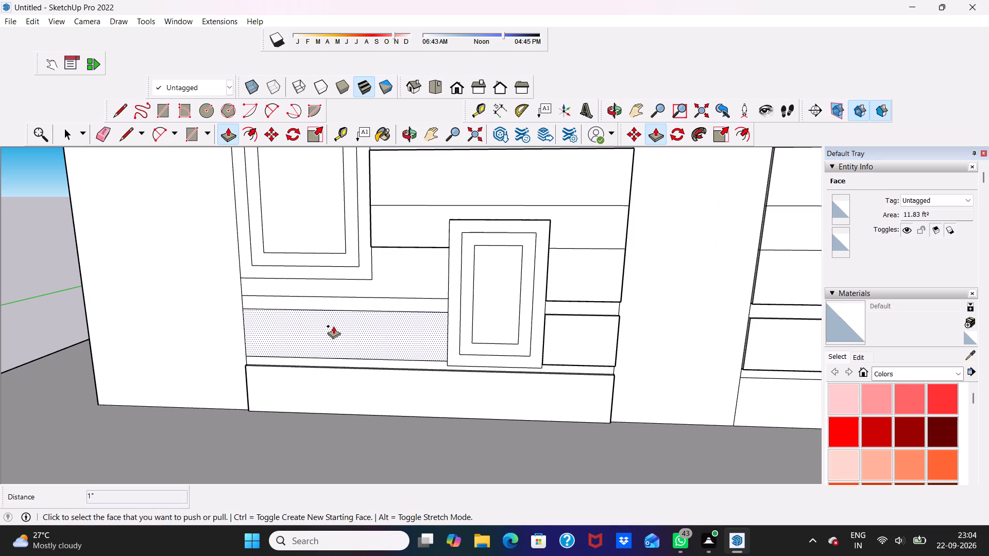
click(333, 326)
scroll(337, 331, down, 7)
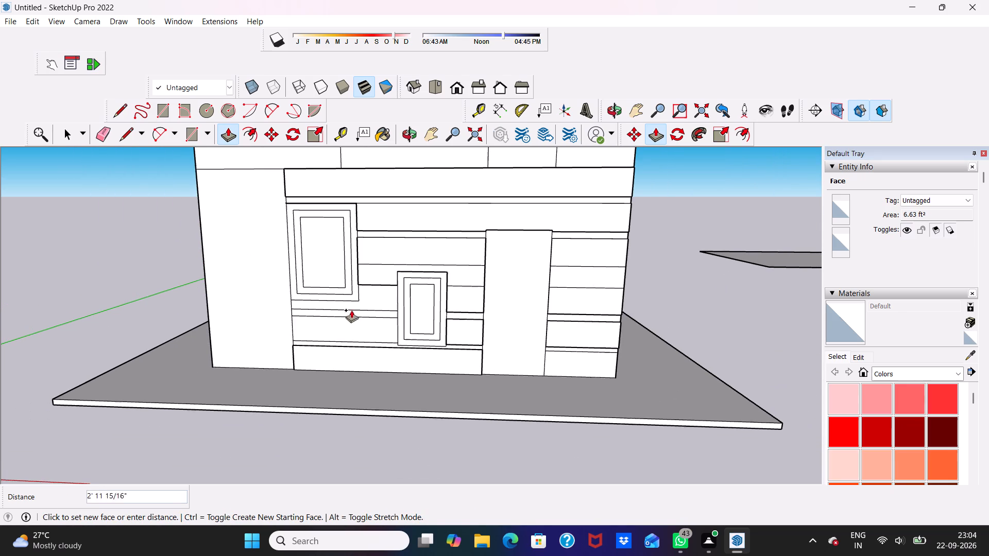
click(377, 264)
scroll(363, 315, up, 5)
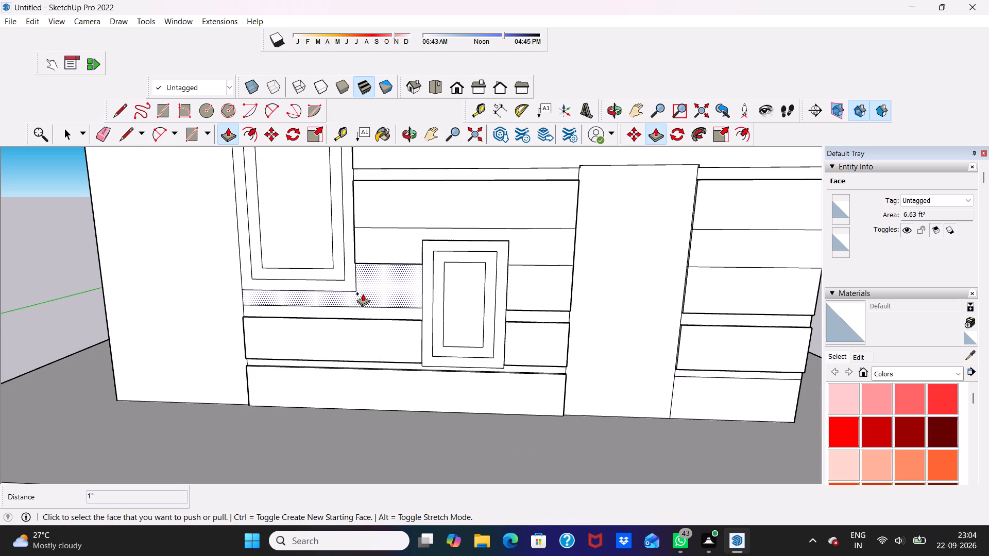
click(363, 293)
click(381, 247)
Examine the lower storey's projecting bands around the windows and door from the front, the side and below.
scroll(361, 298, down, 2)
middle_drag(344, 311, 324, 290)
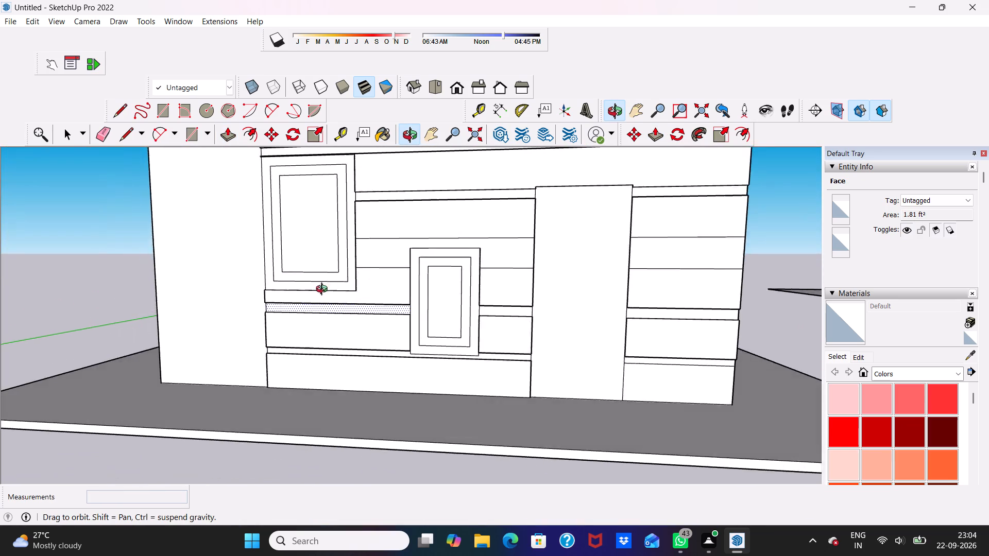
middle_drag(324, 290, 240, 231)
scroll(240, 179, up, 1)
scroll(249, 262, down, 6)
middle_drag(308, 293, 308, 292)
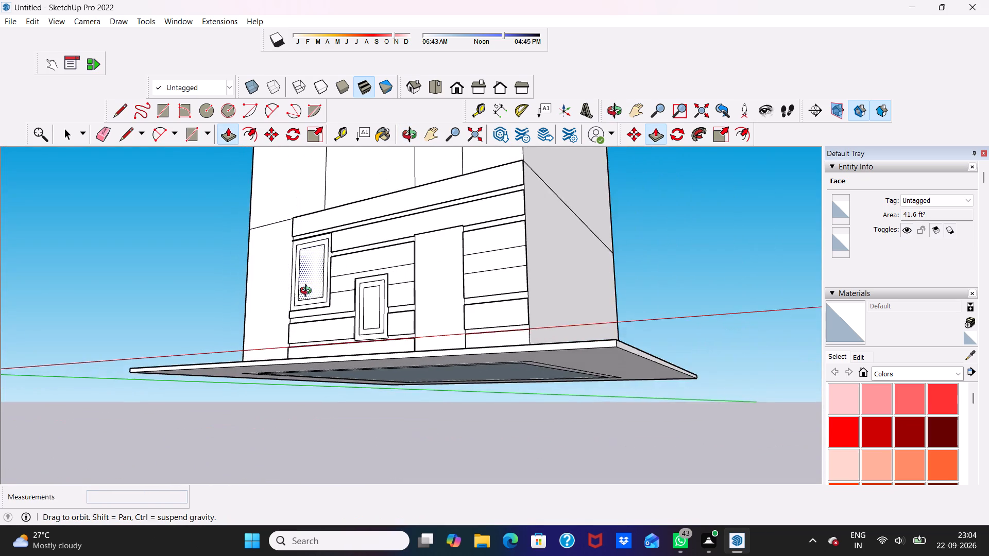
middle_drag(308, 292, 408, 296)
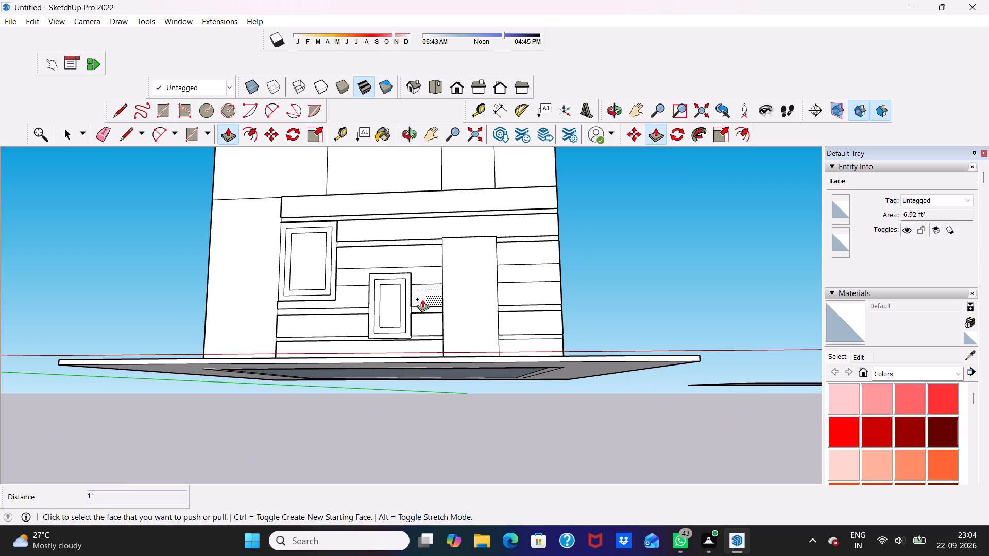
middle_drag(422, 297, 411, 322)
scroll(411, 311, up, 7)
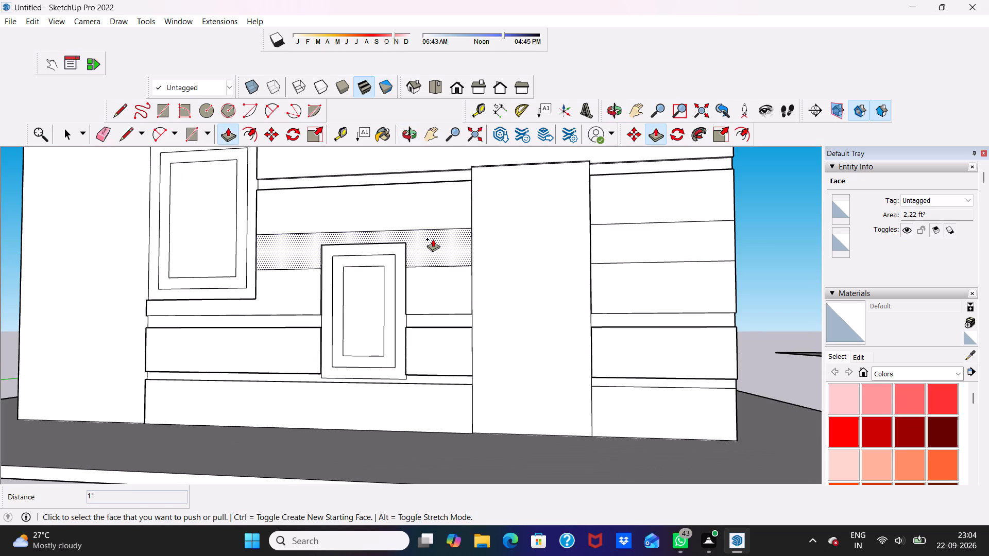
key(space)
scroll(422, 180, down, 5)
scroll(471, 247, down, 5)
middle_drag(479, 269, 482, 271)
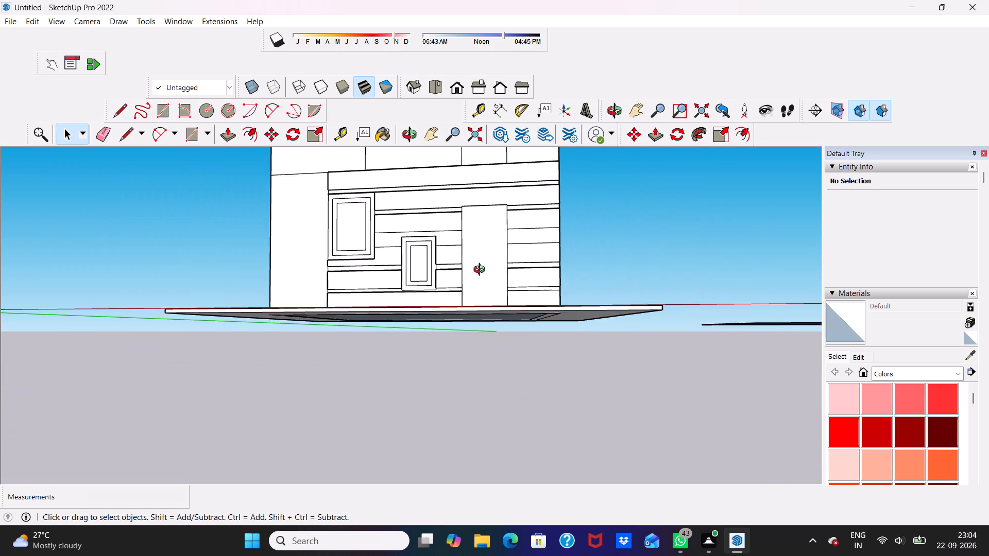
middle_drag(482, 271, 475, 241)
scroll(452, 223, up, 6)
Extrude the door face on the lower storey's front wall outward by 3".
click(503, 238)
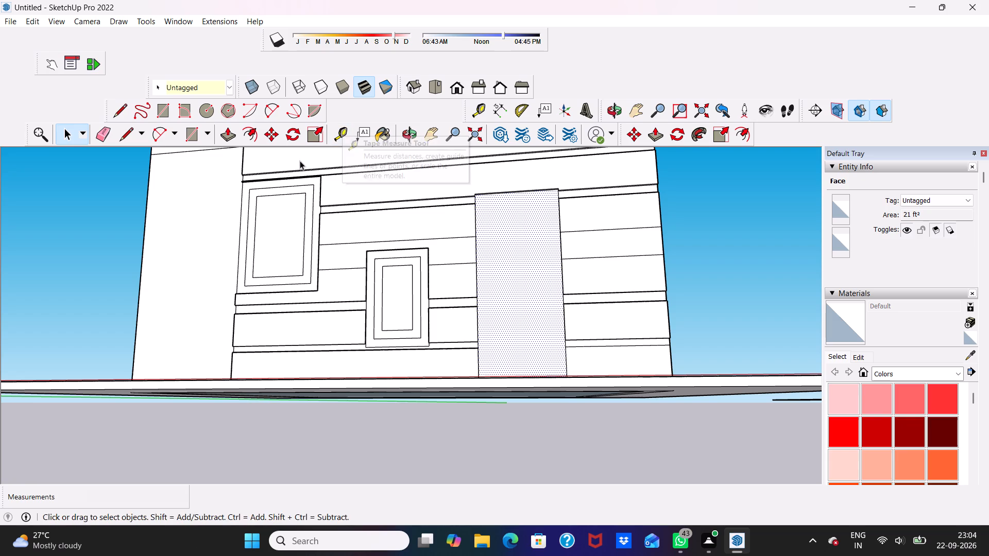
click(228, 129)
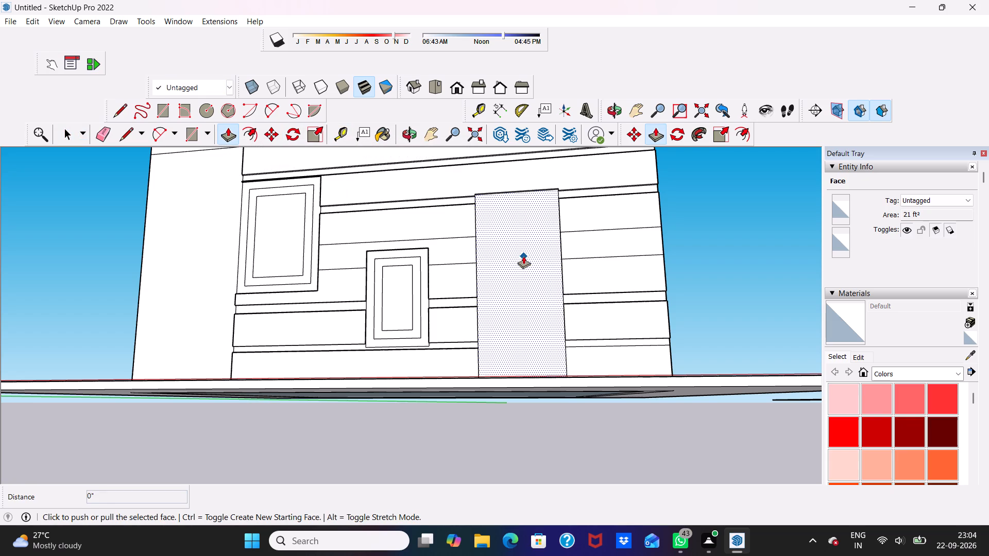
click(523, 256)
scroll(511, 241, down, 4)
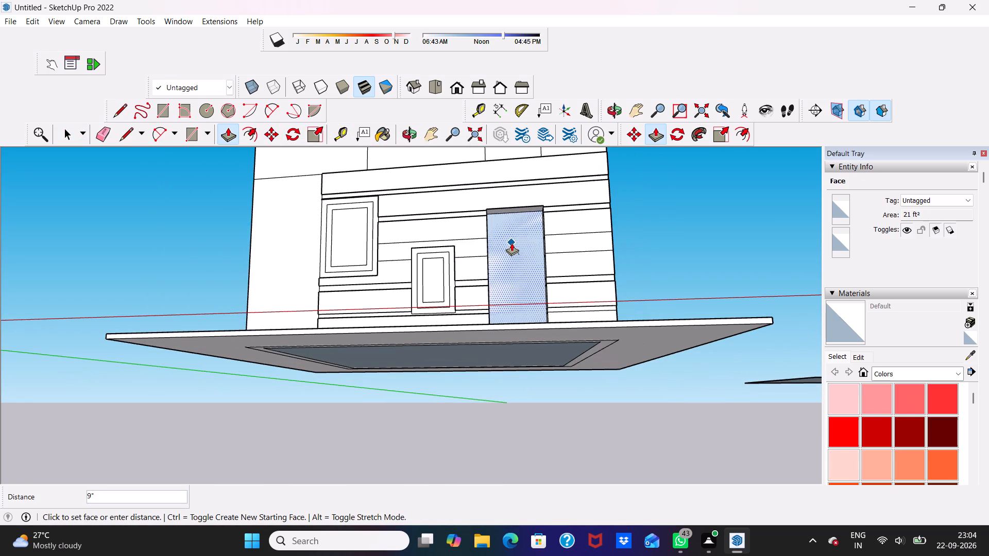
middle_drag(509, 238, 550, 317)
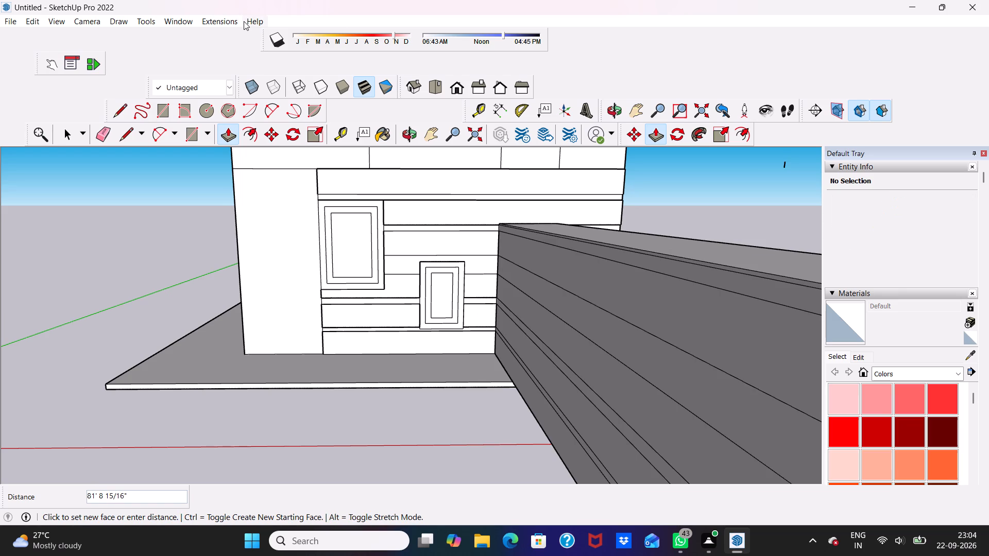
scroll(289, 170, down, 1)
scroll(554, 245, down, 1)
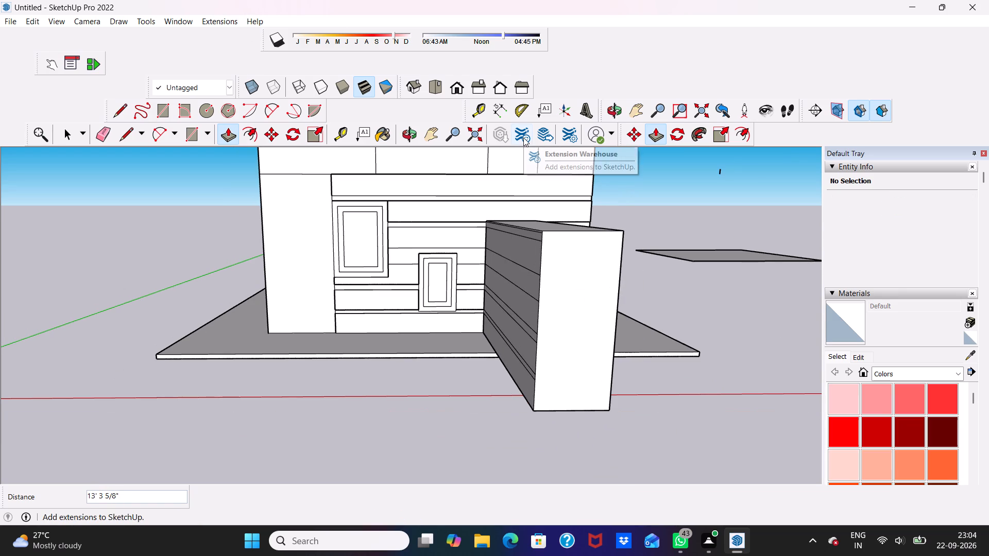
key(3)
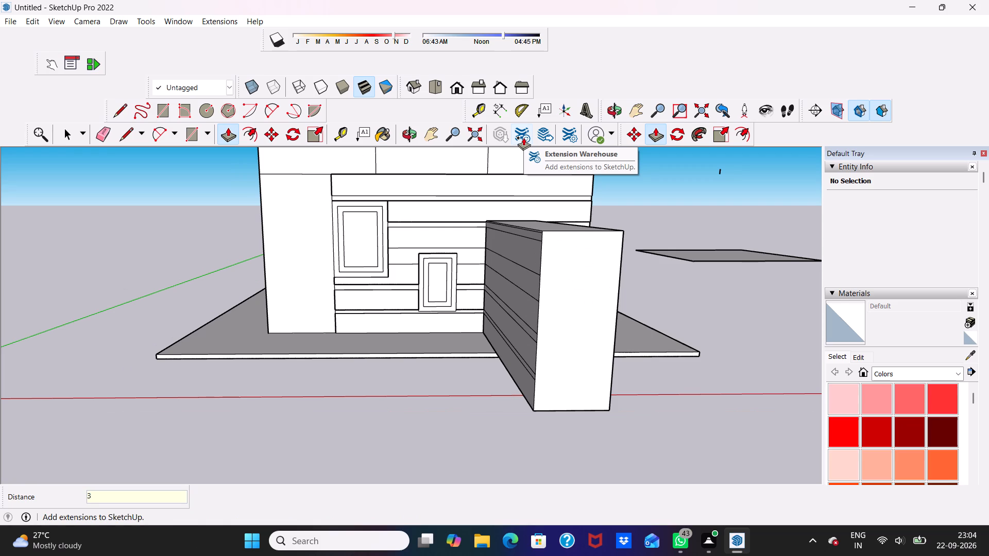
key(shift+quotedbl)
key(Return)
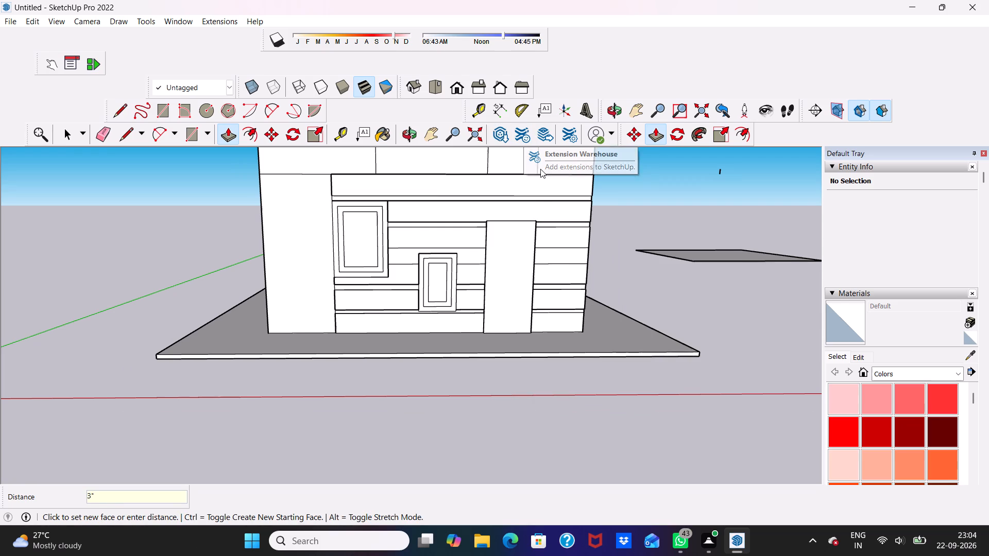
Examine the extruded door and the surrounding wall bands from above and from the front.
scroll(545, 281, down, 2)
middle_drag(541, 276, 530, 371)
scroll(531, 257, up, 11)
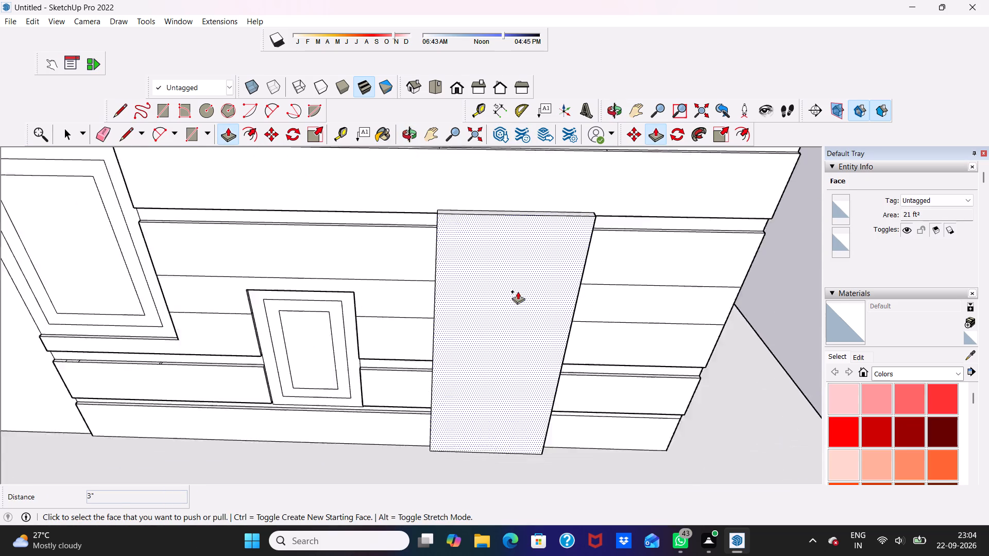
scroll(518, 291, up, 8)
scroll(510, 281, down, 6)
scroll(500, 259, up, 1)
scroll(500, 261, down, 2)
middle_drag(501, 264, 500, 198)
scroll(506, 199, up, 1)
scroll(507, 199, down, 6)
middle_drag(507, 199, 509, 173)
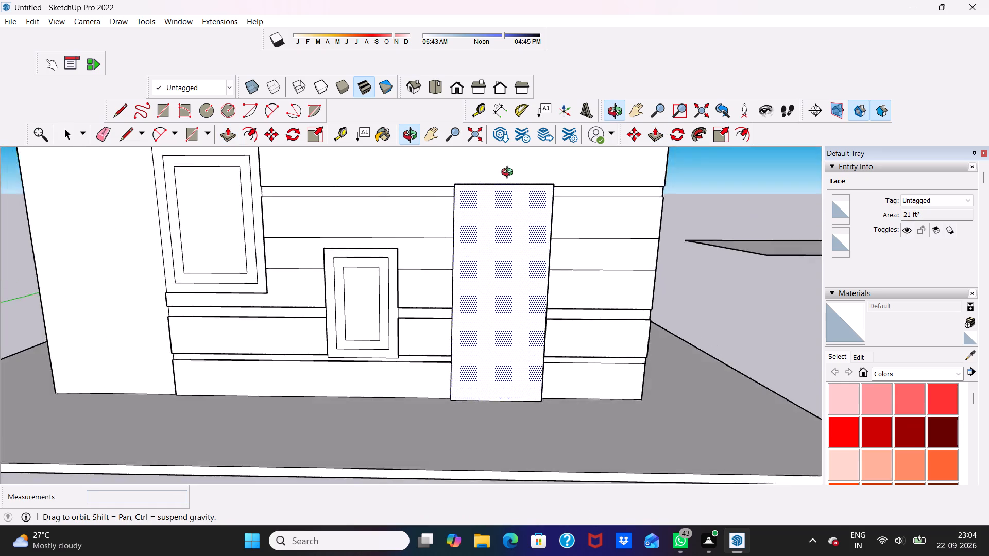
middle_drag(509, 173, 504, 213)
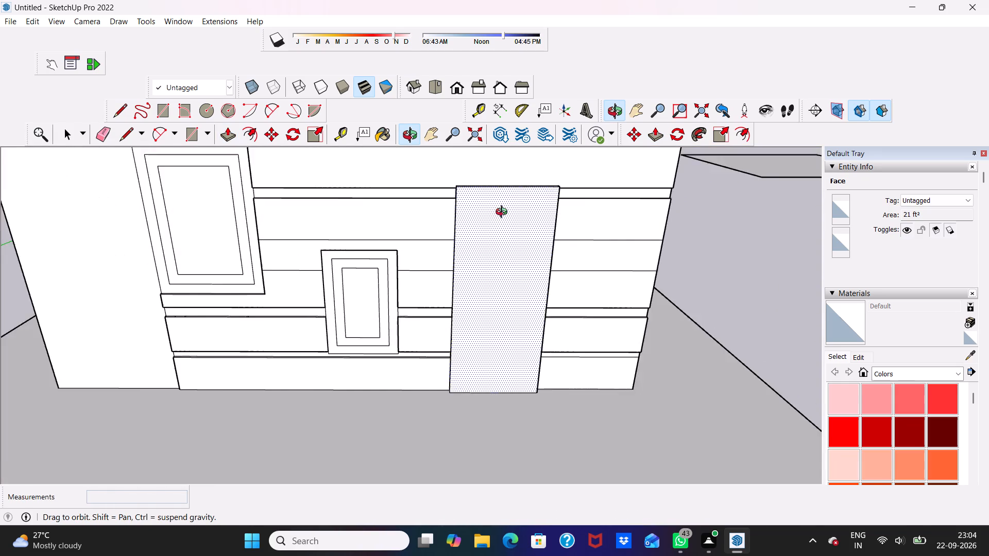
middle_drag(504, 213, 528, 146)
scroll(501, 166, up, 1)
key(space)
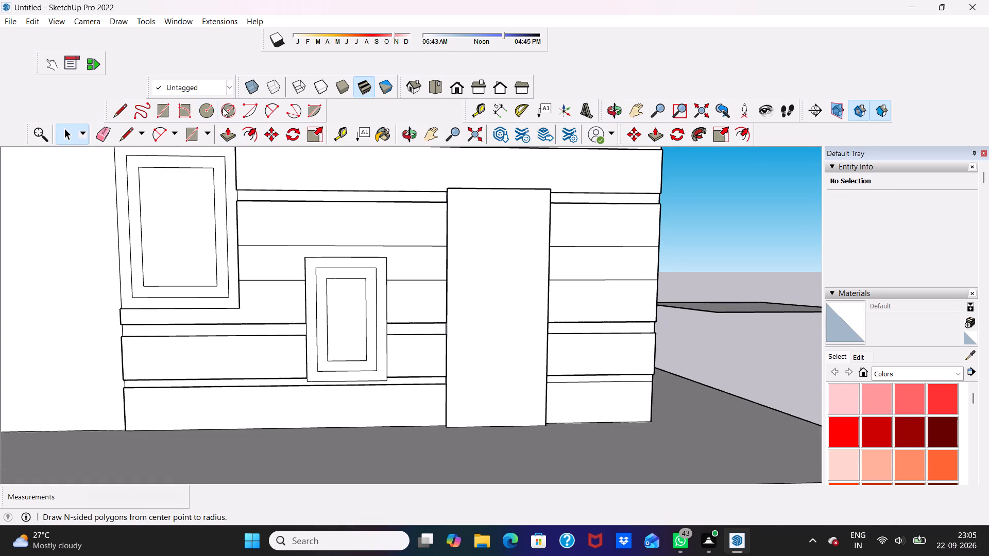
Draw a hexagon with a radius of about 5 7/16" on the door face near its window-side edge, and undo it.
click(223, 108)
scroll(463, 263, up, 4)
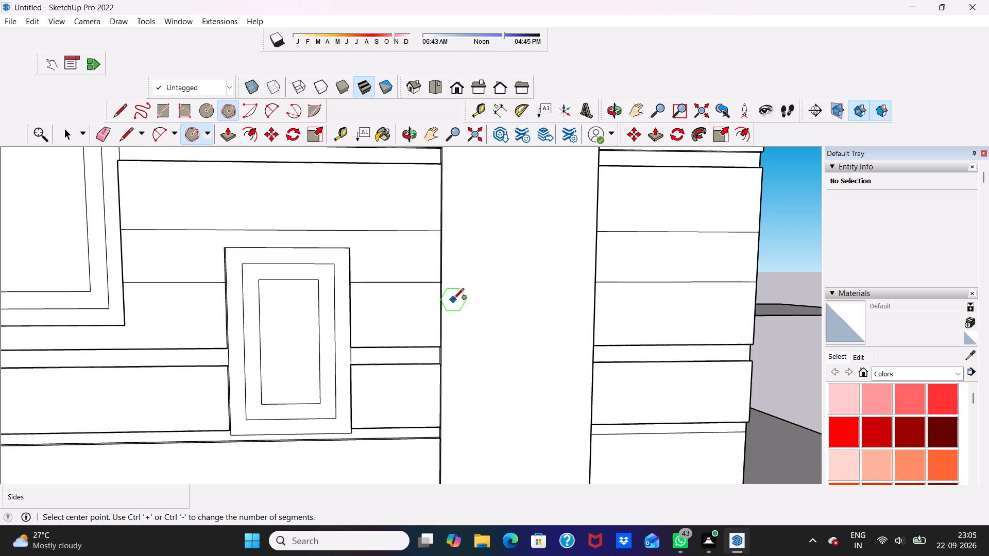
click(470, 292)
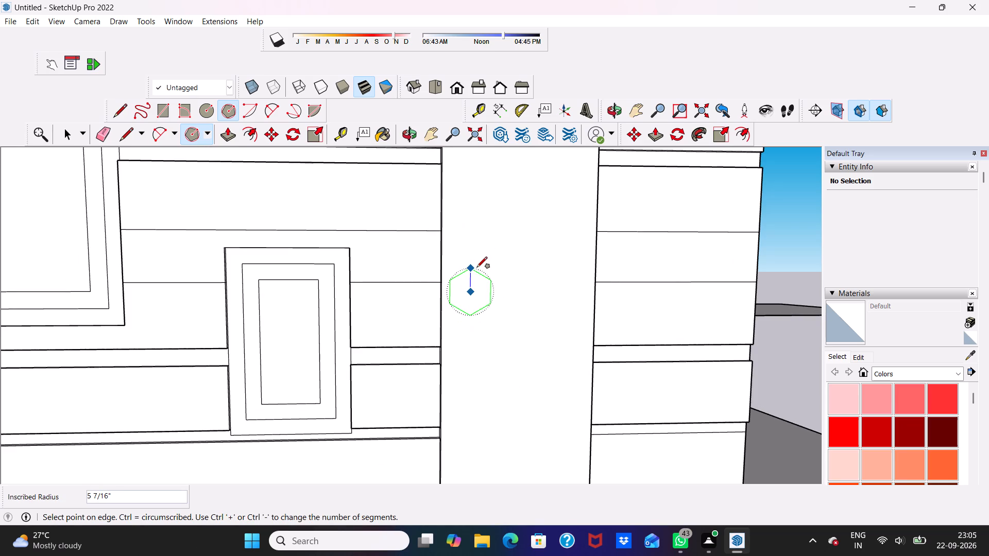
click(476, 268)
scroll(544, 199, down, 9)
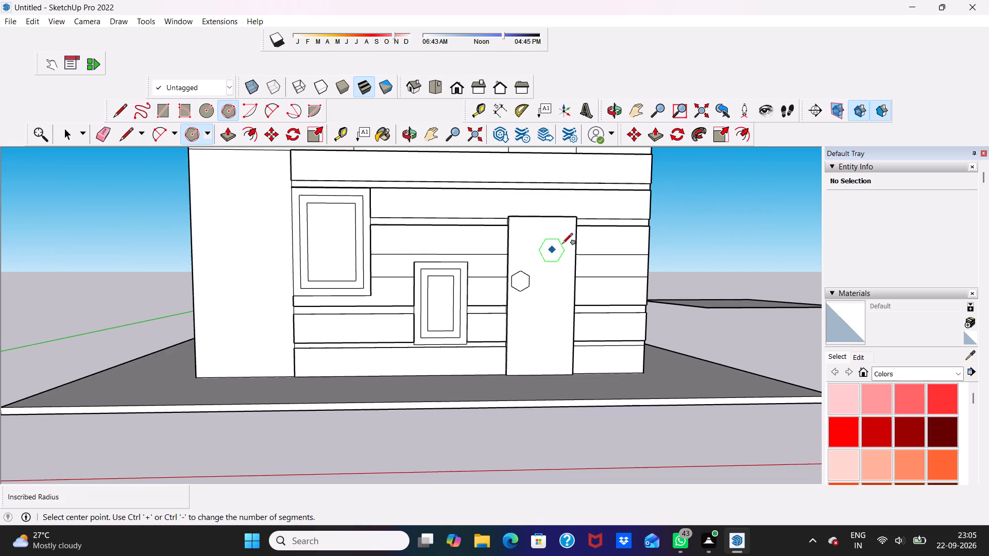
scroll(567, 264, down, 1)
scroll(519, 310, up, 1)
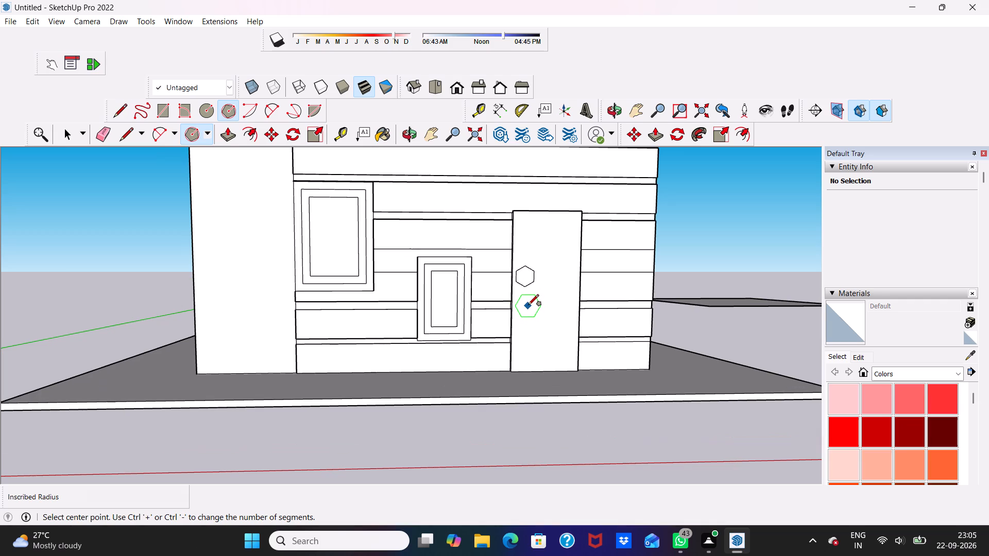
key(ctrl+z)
Draw a hexagon with a circumscribed radius of about 7 3/8" on the door face near its window-side edge.
scroll(527, 297, up, 2)
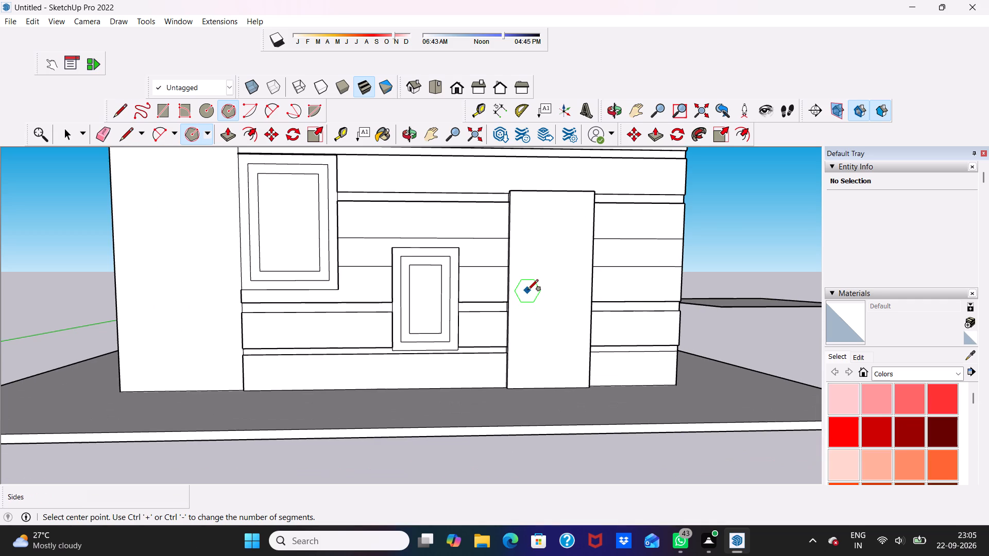
click(528, 286)
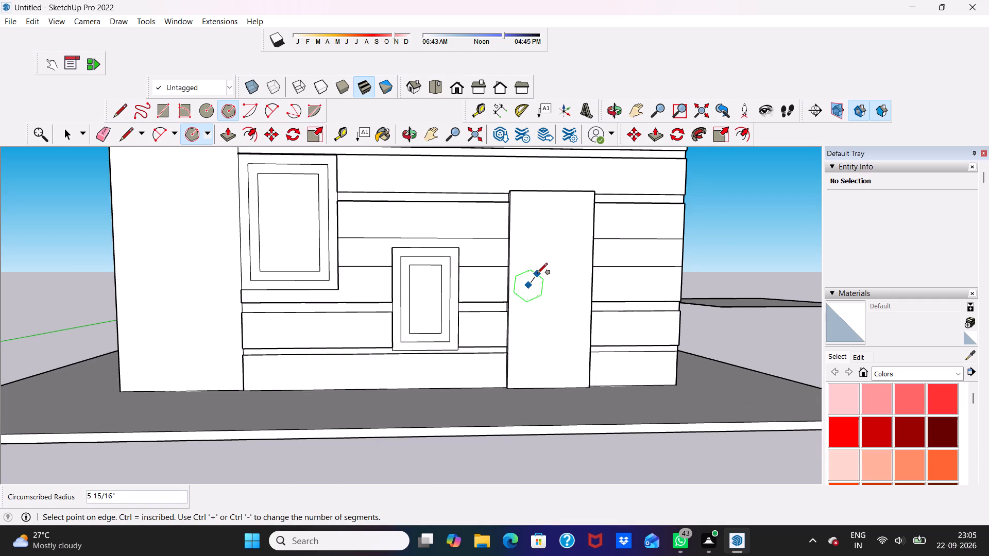
scroll(534, 274, up, 1)
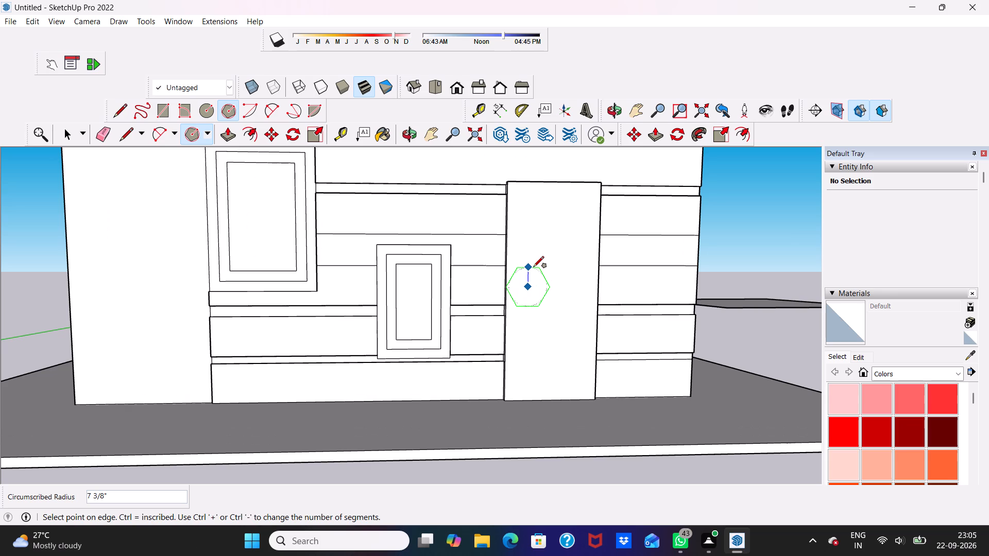
click(533, 268)
scroll(573, 304, down, 2)
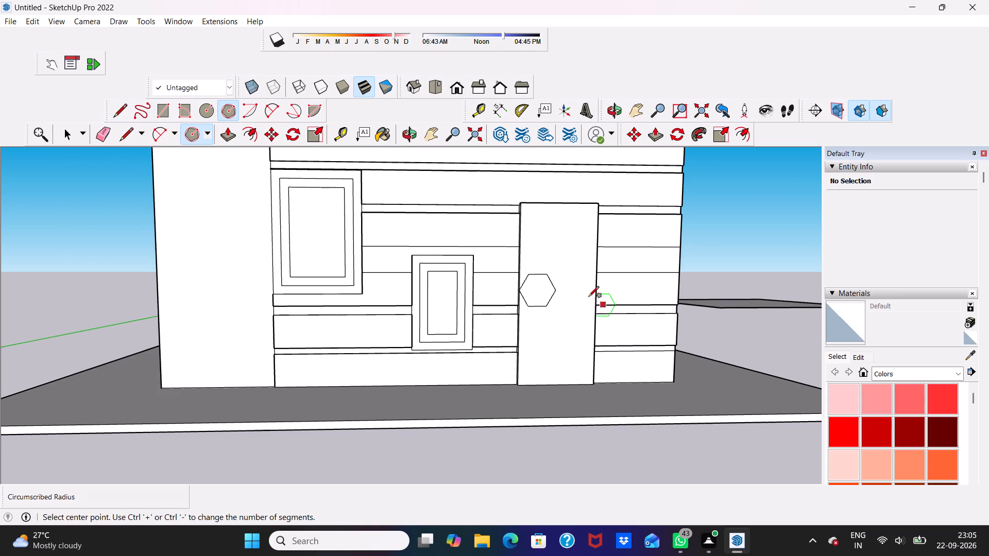
click(608, 375)
key(space)
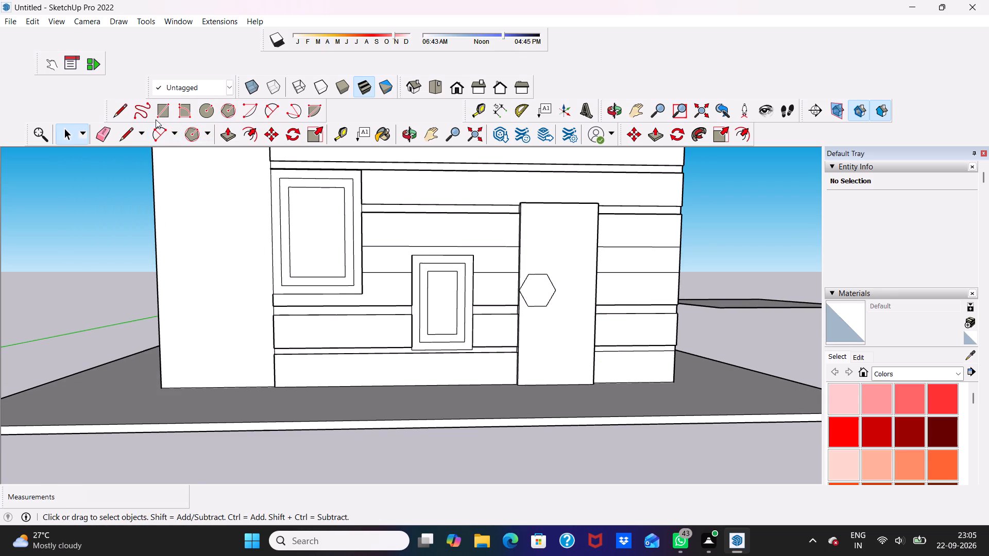
Draw a narrow vertical rectangle with an area of about 76 in² on the door face below the hexagon.
click(157, 108)
scroll(541, 402, up, 2)
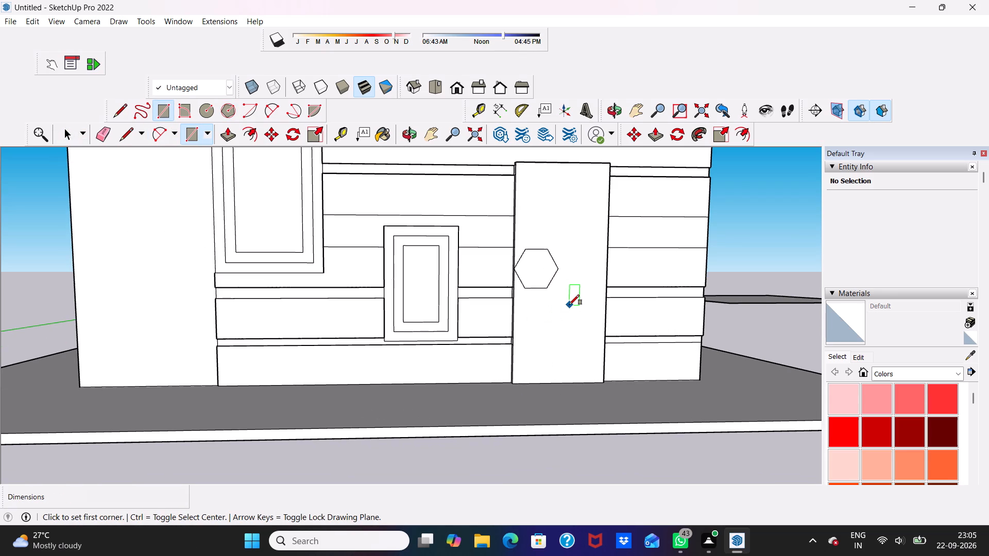
click(556, 313)
scroll(556, 313, up, 1)
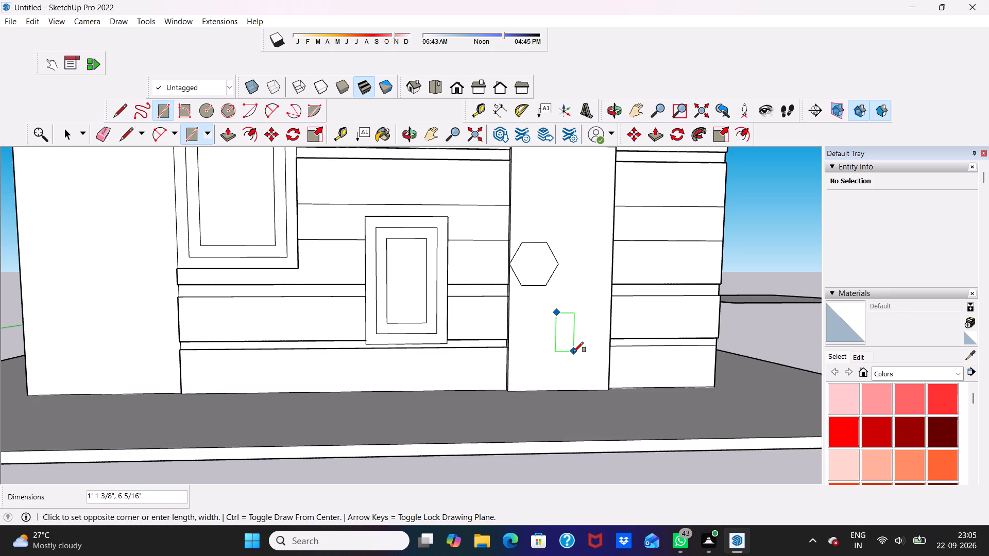
click(569, 358)
key(space)
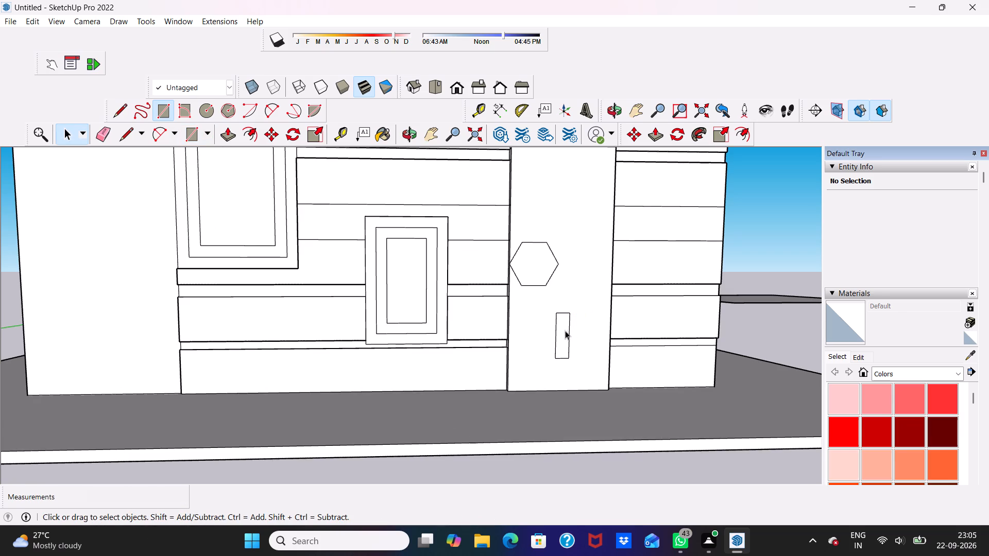
Extrude the hexagon on the door face outward by 4".
click(530, 255)
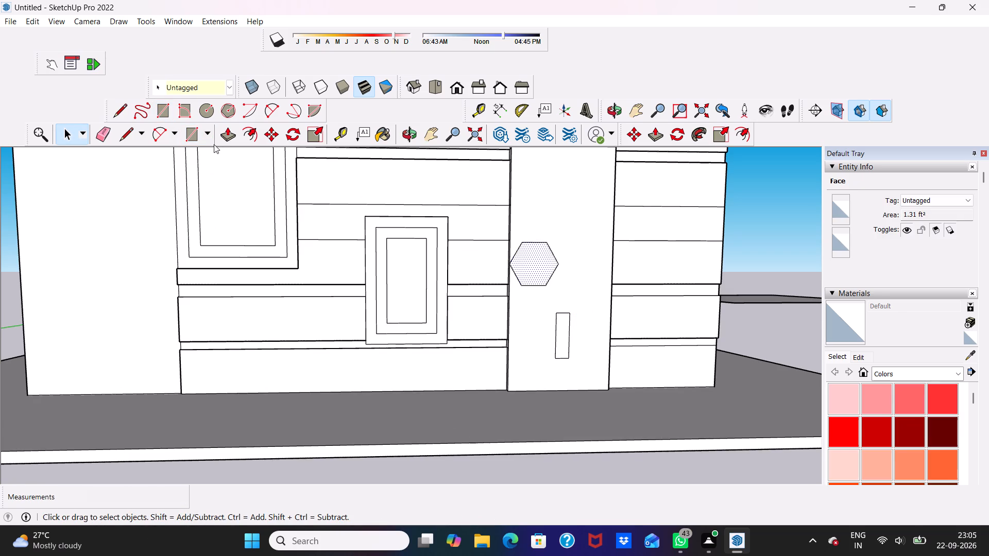
click(220, 130)
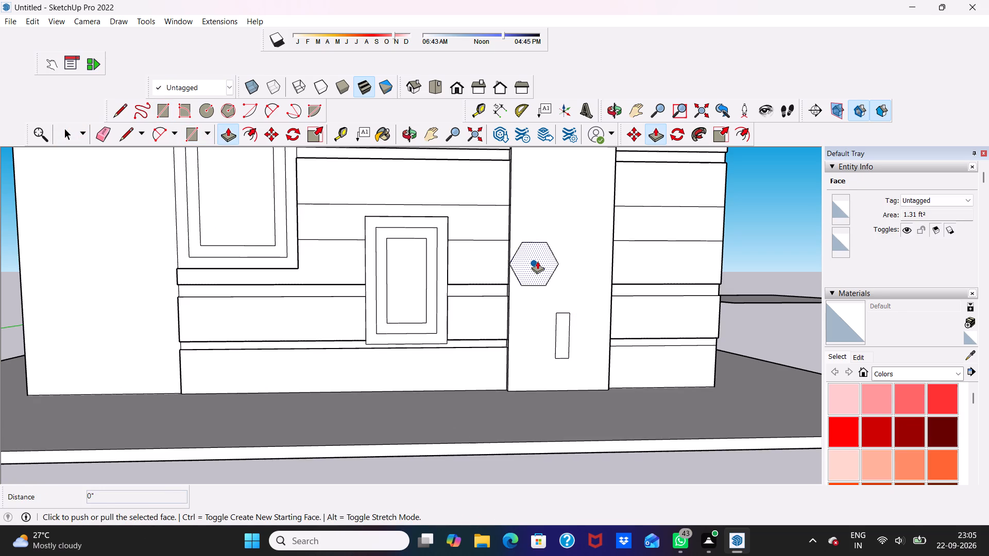
click(537, 261)
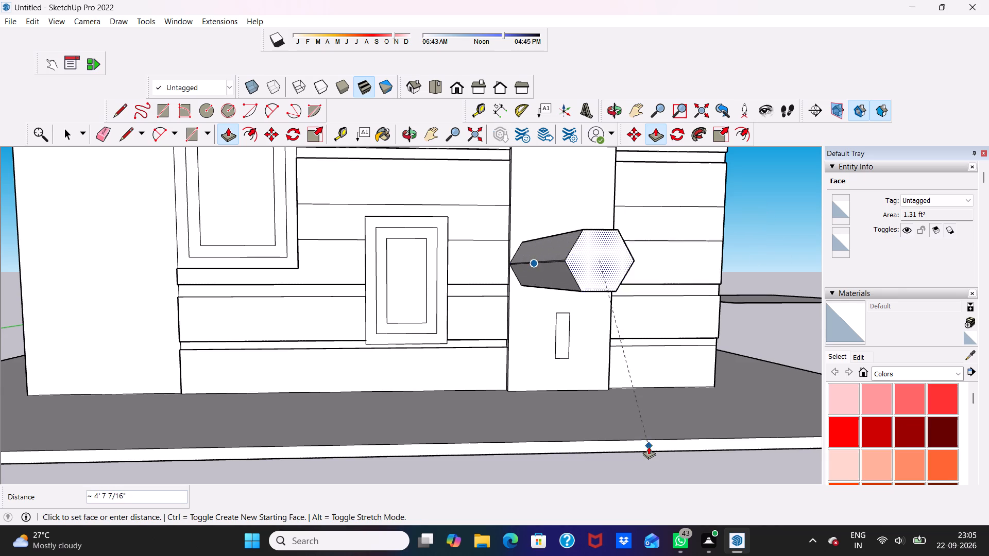
ctrl+scroll(649, 446, down, 2)
ctrl+click(649, 446)
scroll(649, 446, up, 1)
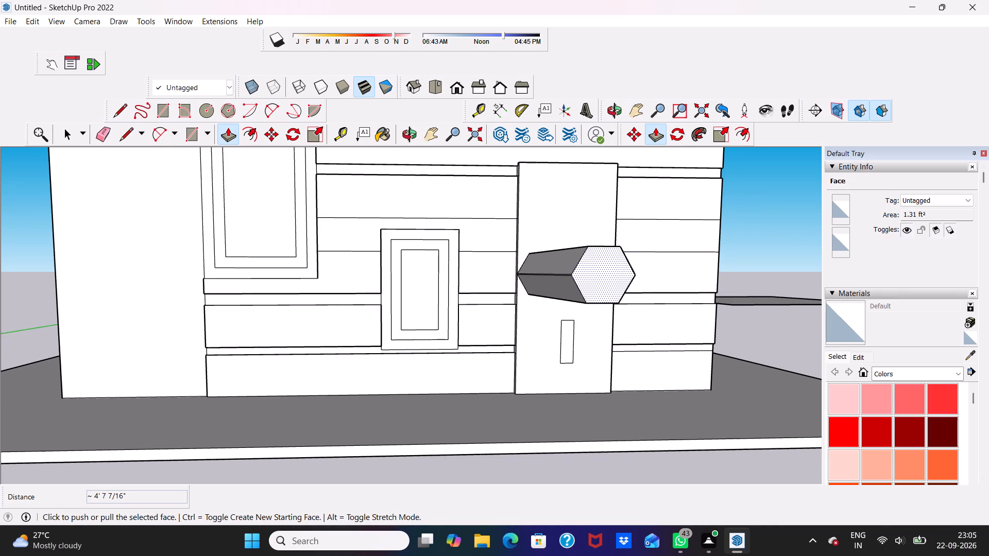
scroll(478, 428, down, 2)
scroll(635, 251, down, 2)
scroll(591, 280, up, 2)
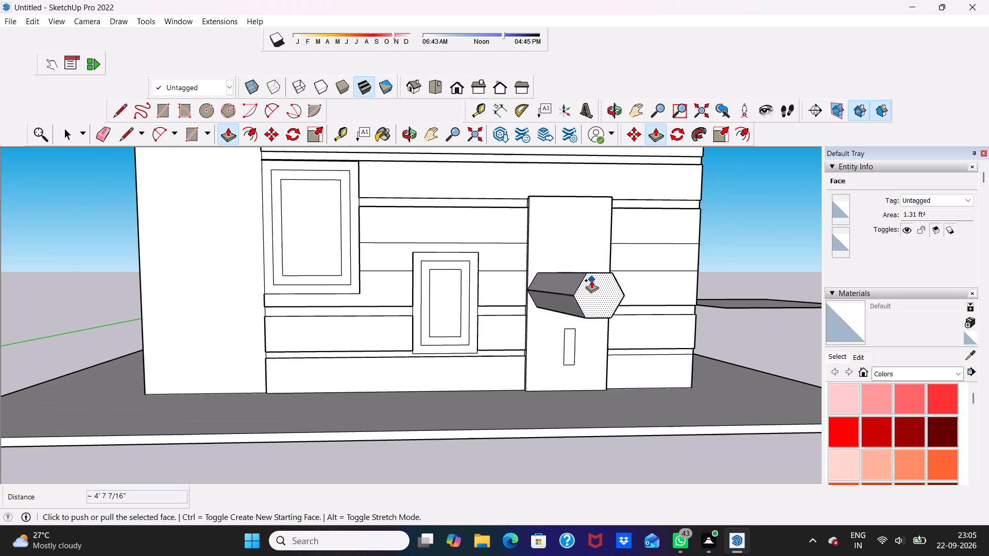
key(6)
key(BackSpace)
text(4")
key(Return)
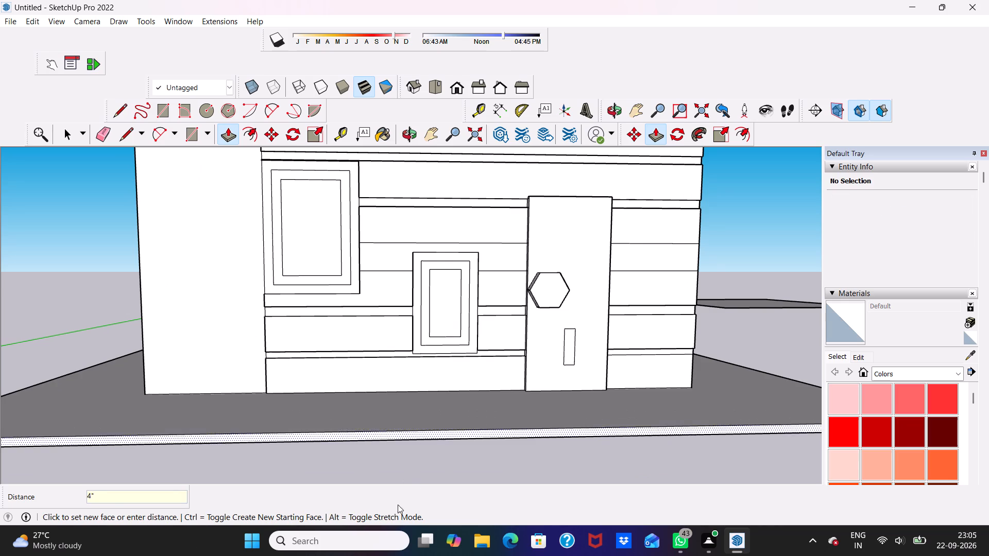
Extrude the narrow rectangle on the door outward to the same 4" depth as the hexagonal knob.
scroll(411, 524, up, 3)
scroll(520, 457, up, 5)
scroll(618, 297, up, 4)
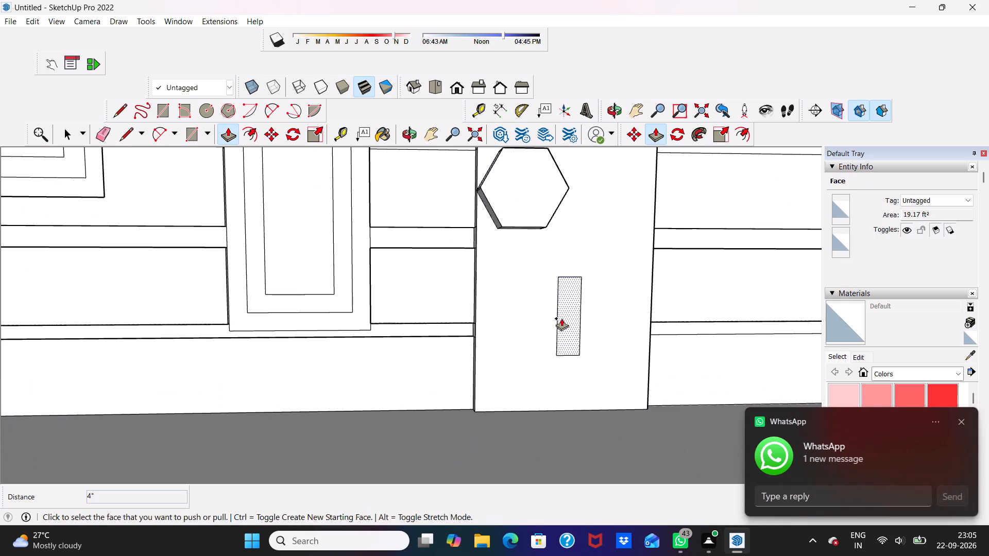
click(566, 314)
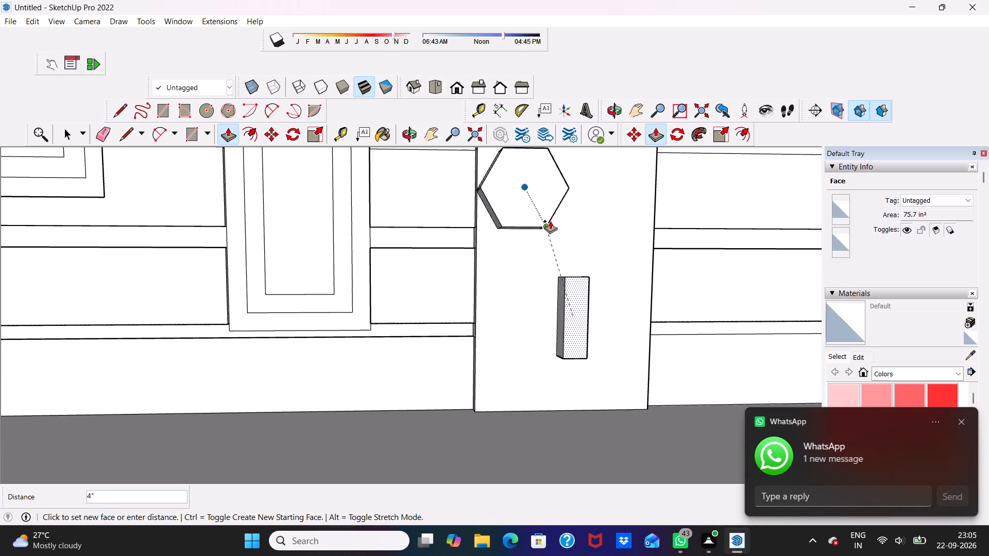
click(550, 221)
scroll(580, 325, down, 8)
key(space)
scroll(580, 352, down, 2)
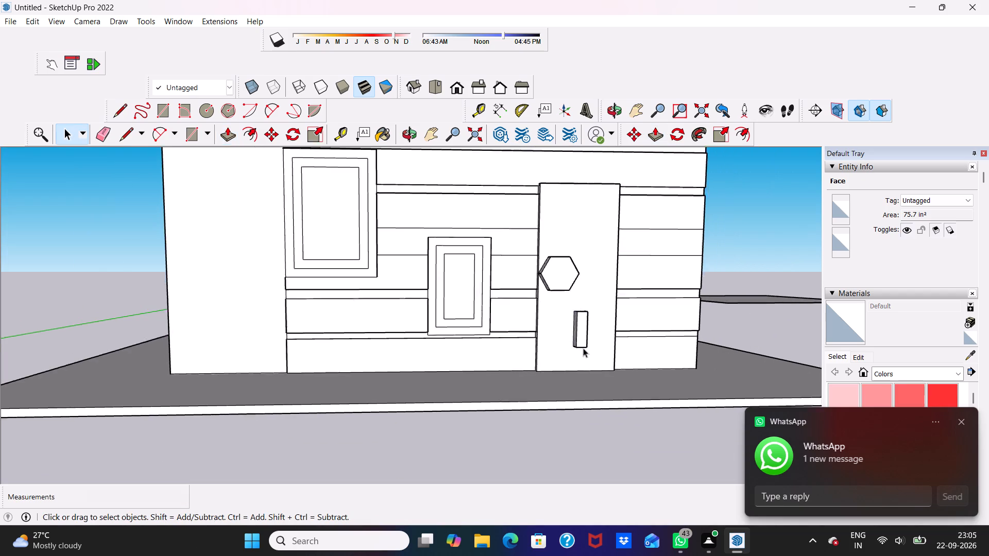
Extrude the outer frame band of the larger lower-storey window outward by 3".
scroll(583, 348, down, 3)
middle_drag(583, 342, 596, 362)
scroll(451, 269, up, 3)
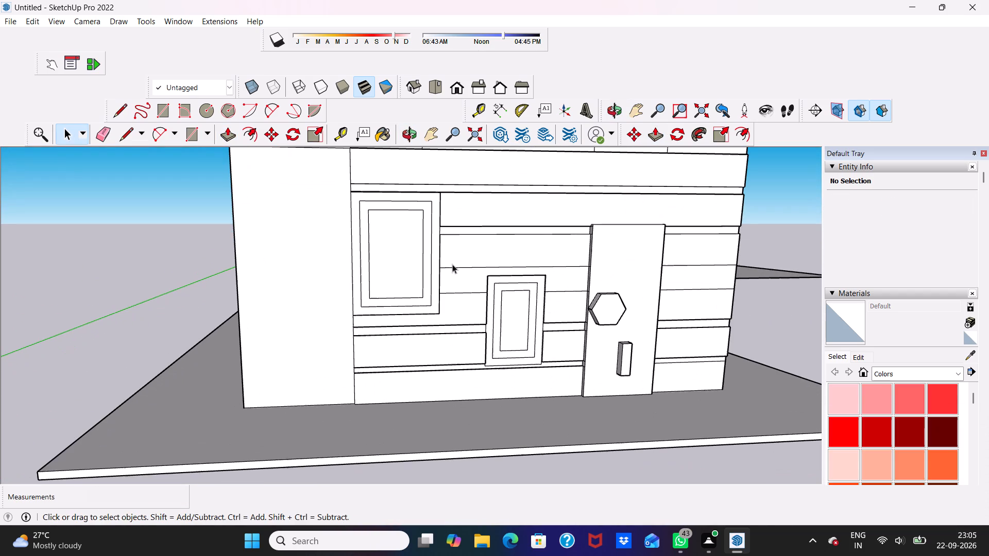
scroll(348, 229, up, 4)
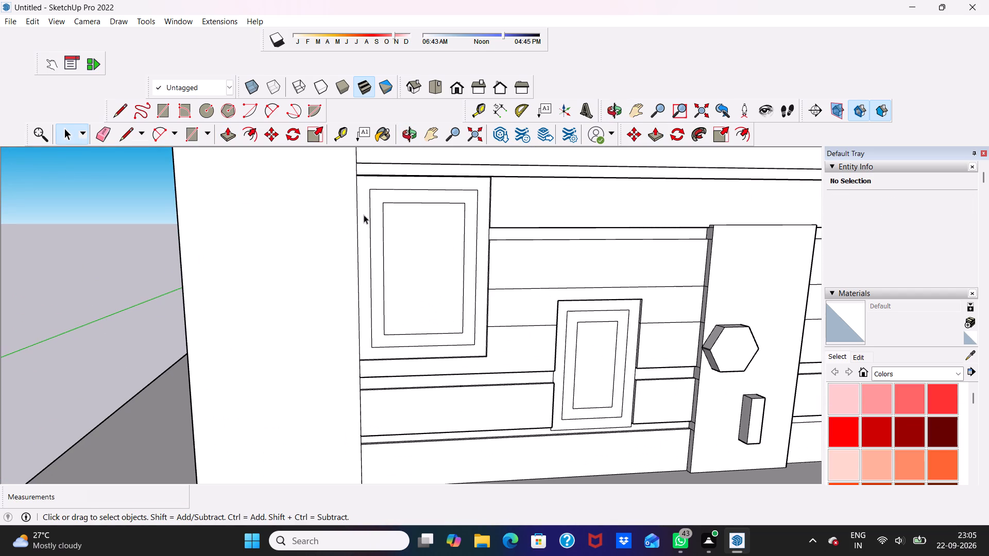
click(361, 220)
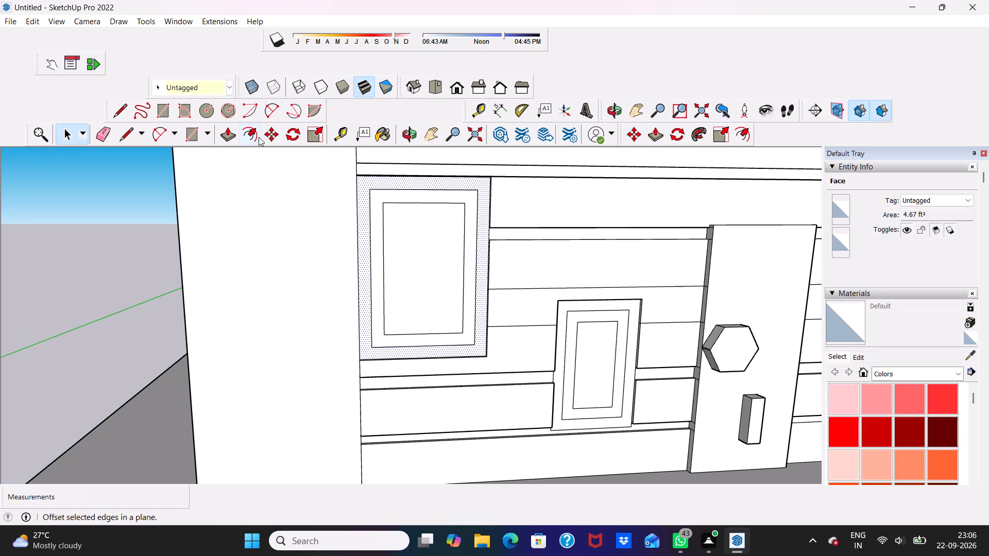
click(228, 128)
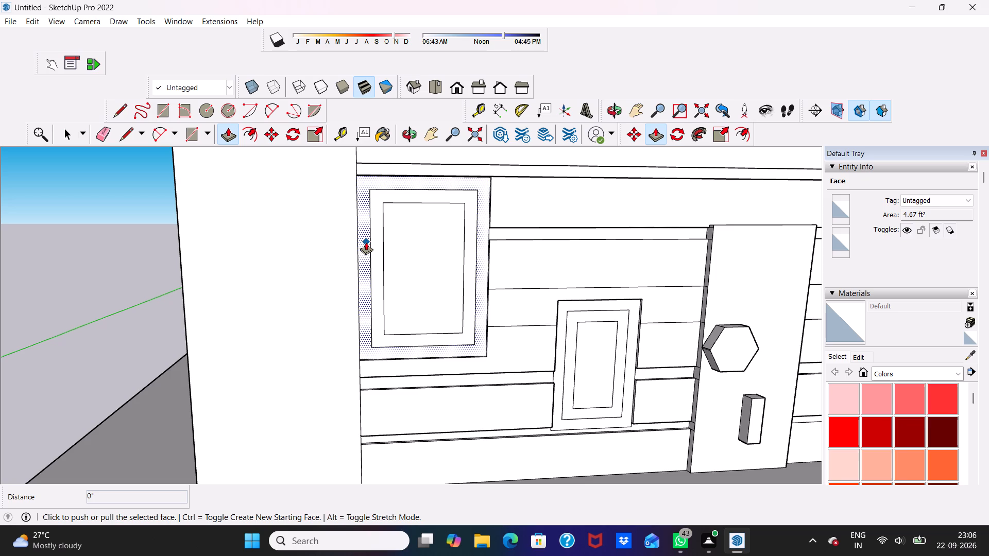
click(366, 242)
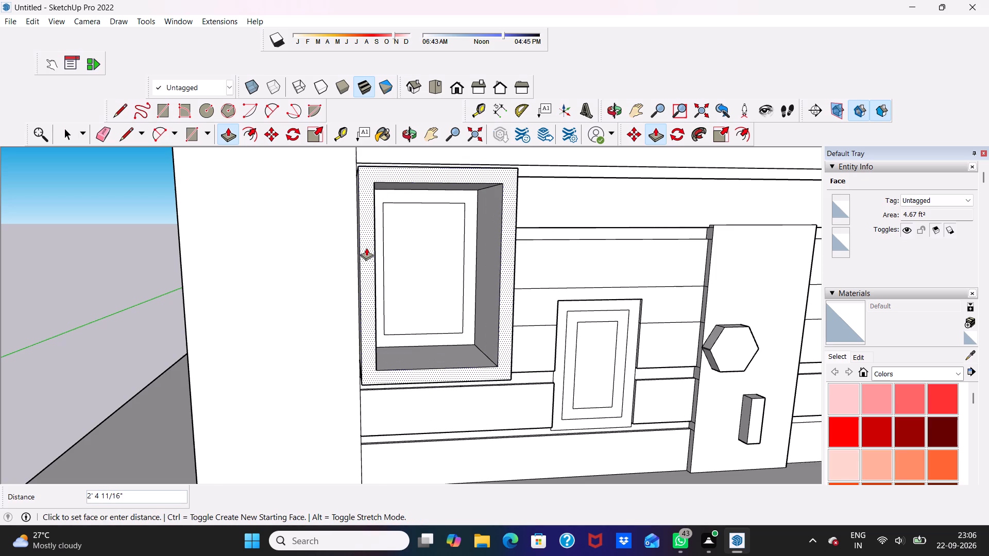
text(3")
key(Return)
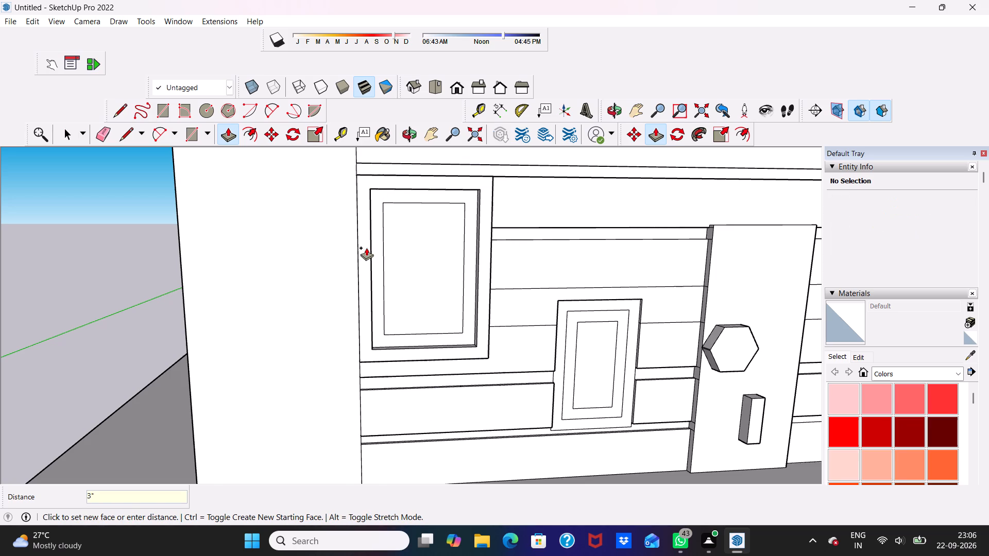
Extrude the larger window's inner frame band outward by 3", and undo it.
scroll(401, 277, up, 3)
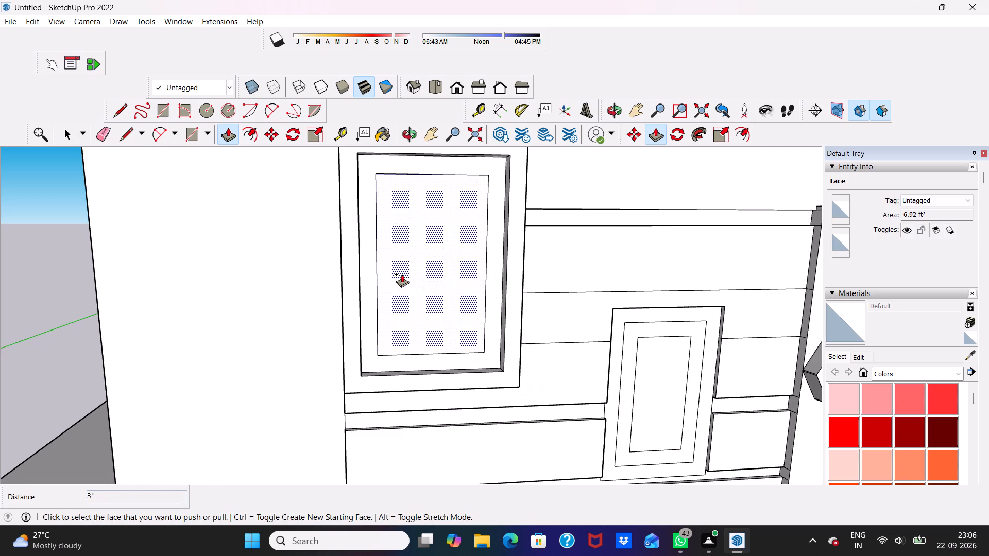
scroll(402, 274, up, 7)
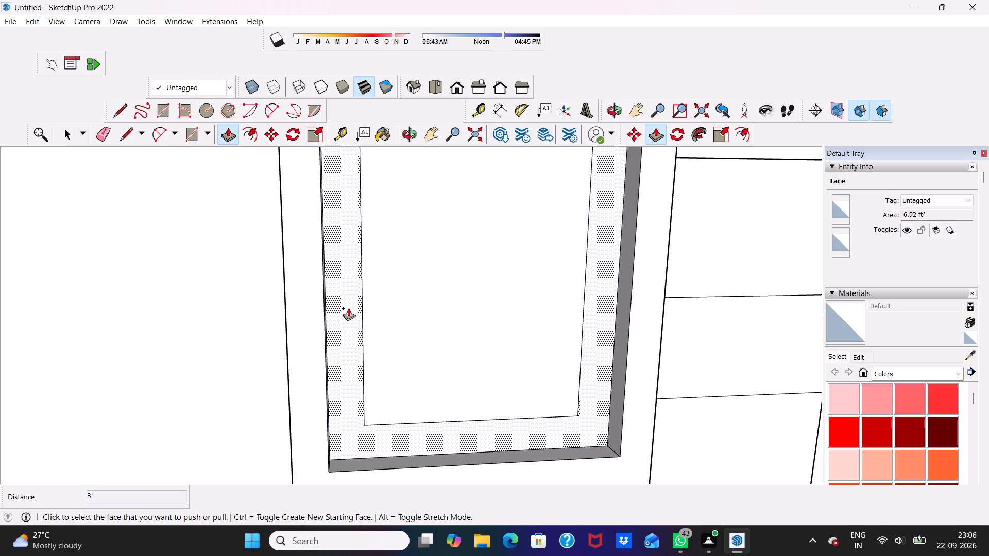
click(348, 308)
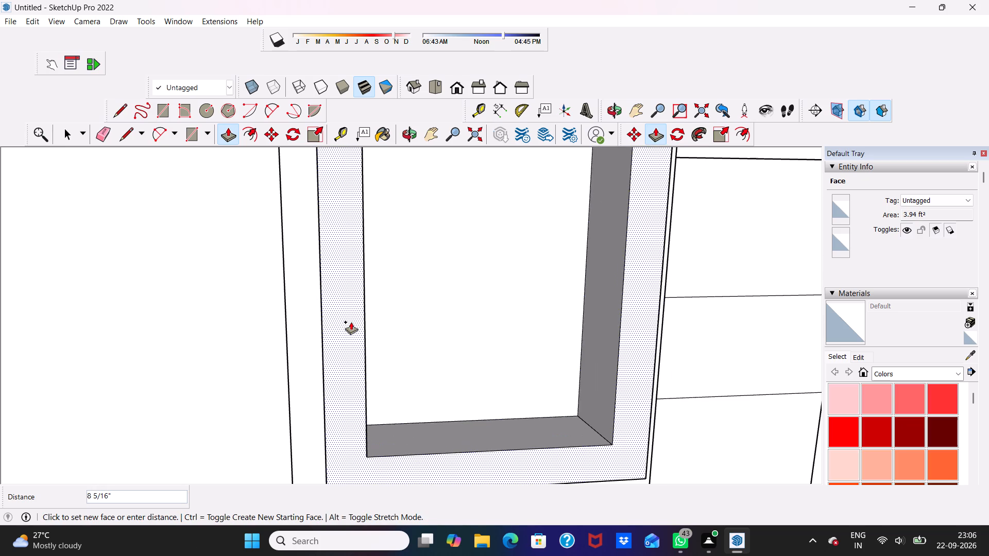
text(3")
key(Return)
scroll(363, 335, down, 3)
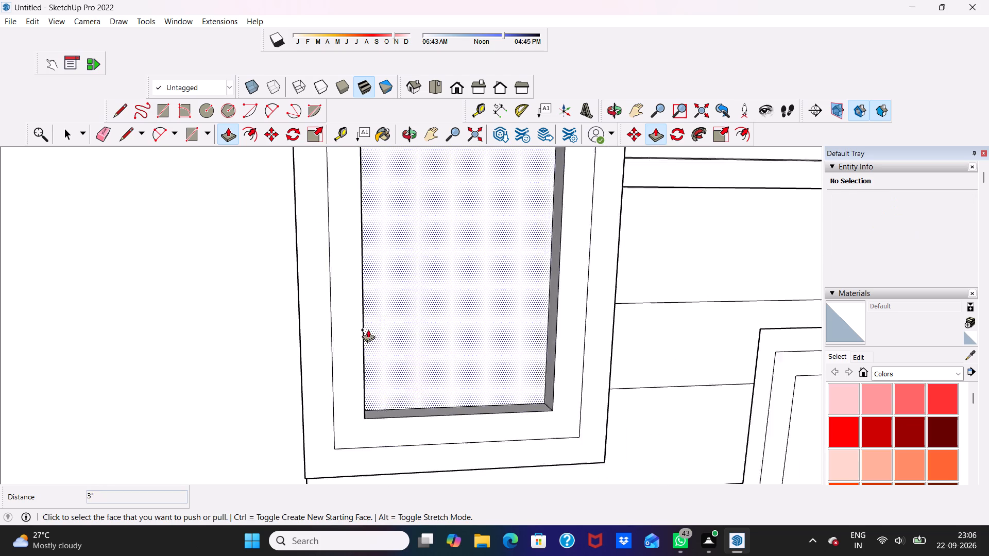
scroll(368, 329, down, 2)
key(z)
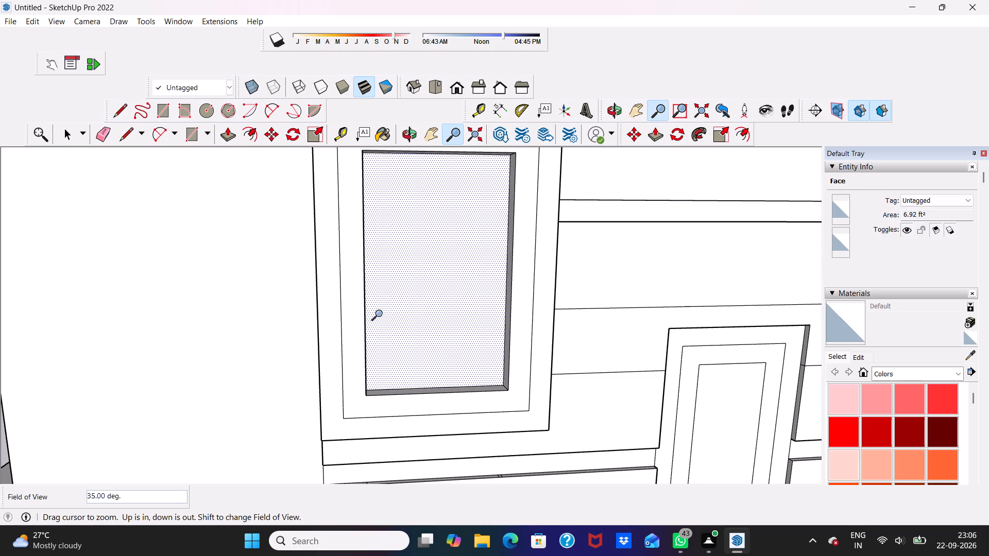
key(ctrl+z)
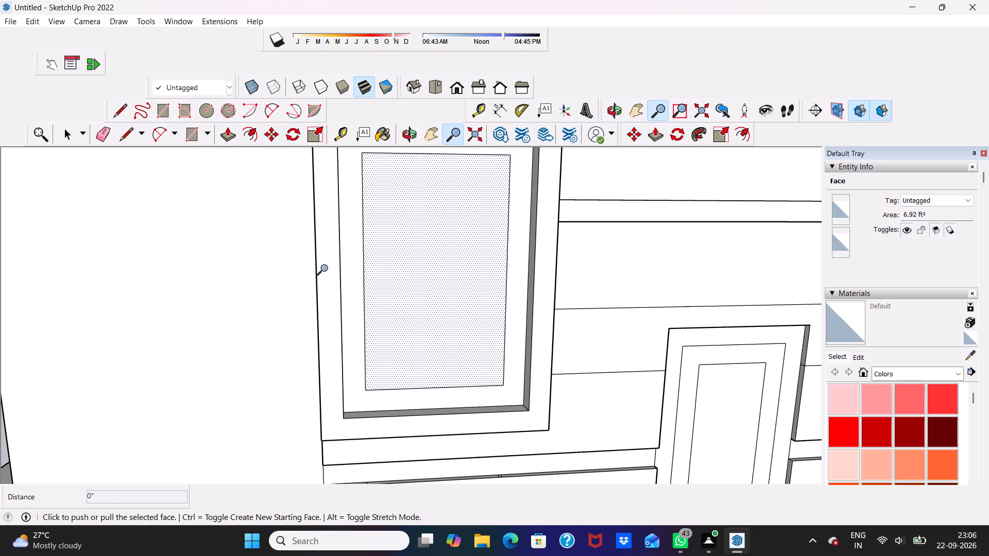
Extrude the larger window's inner frame band outward by 2".
click(227, 139)
scroll(300, 298, down, 2)
scroll(364, 388, down, 2)
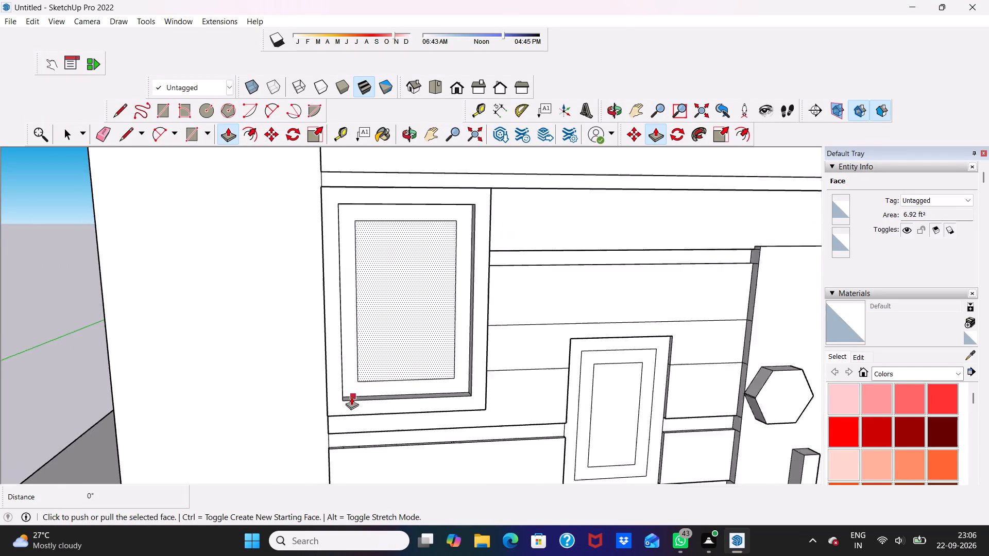
scroll(351, 397, down, 2)
key(space)
click(348, 367)
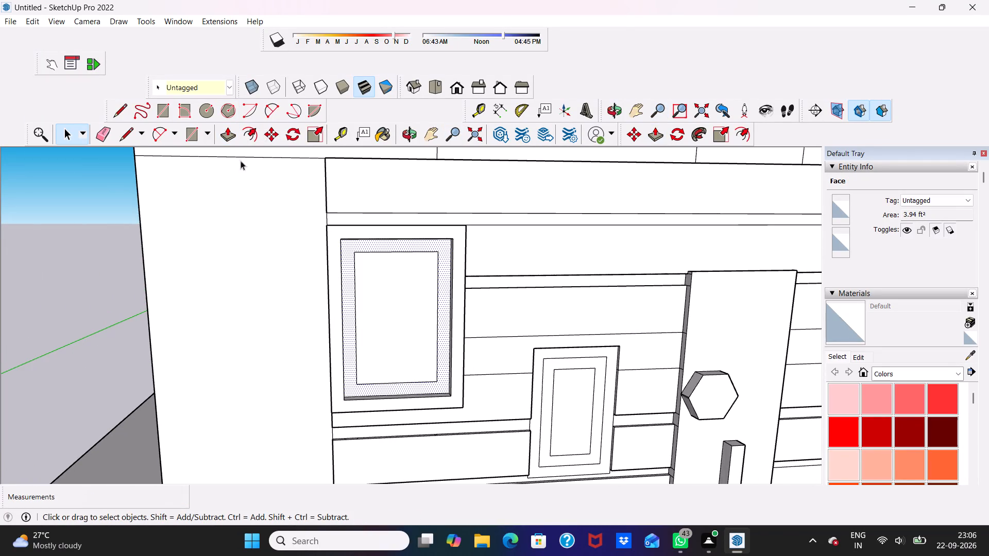
click(225, 131)
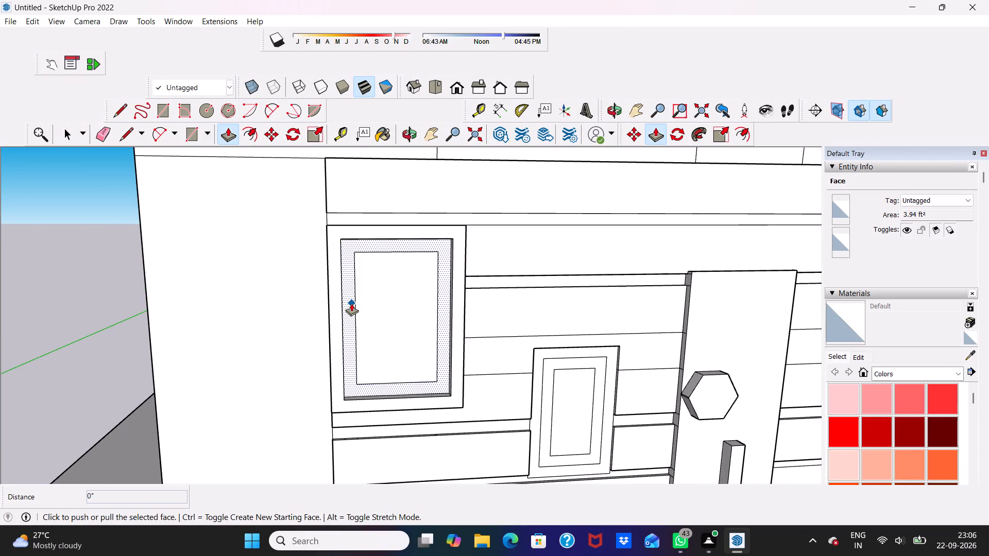
click(351, 303)
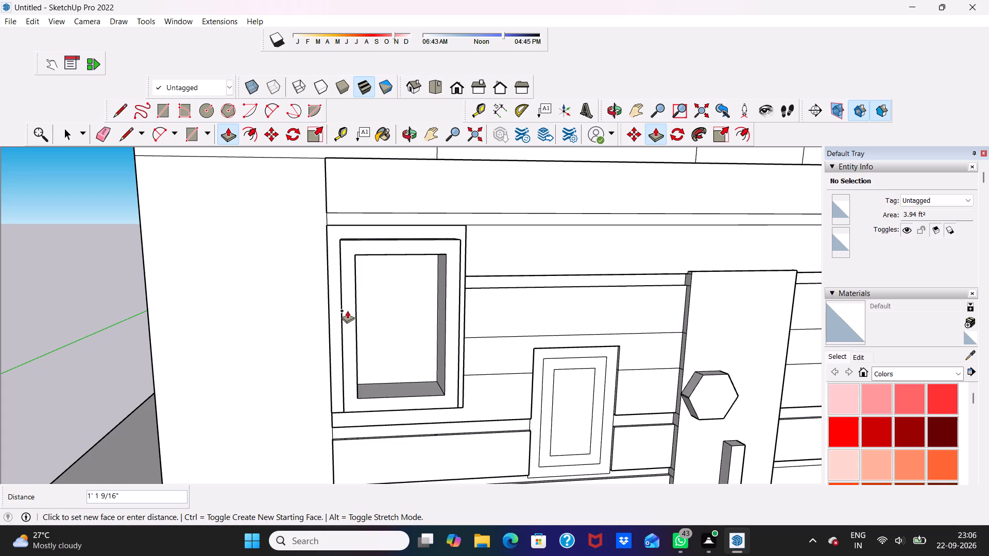
key(2)
key(shift+quotedbl)
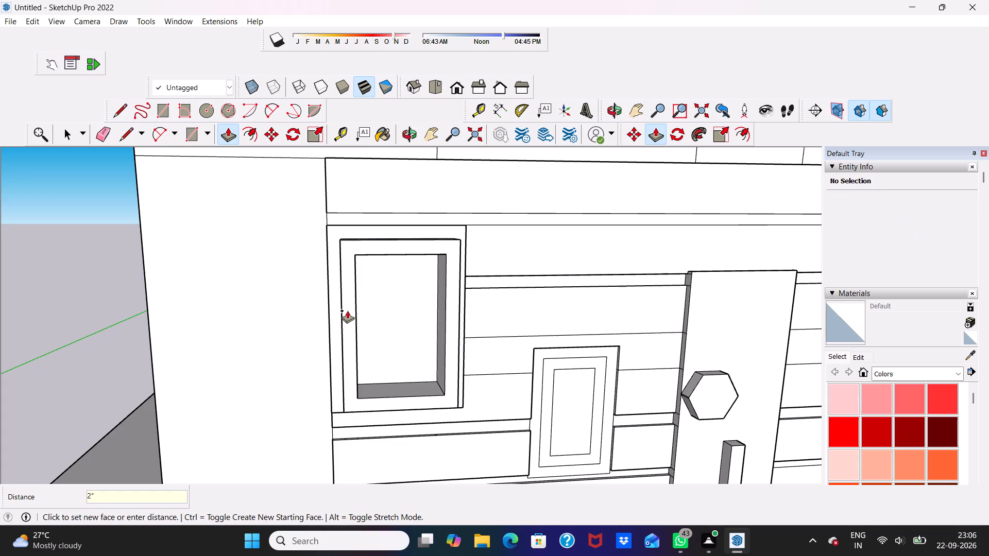
key(Return)
scroll(347, 310, down, 4)
middle_drag(334, 323, 220, 276)
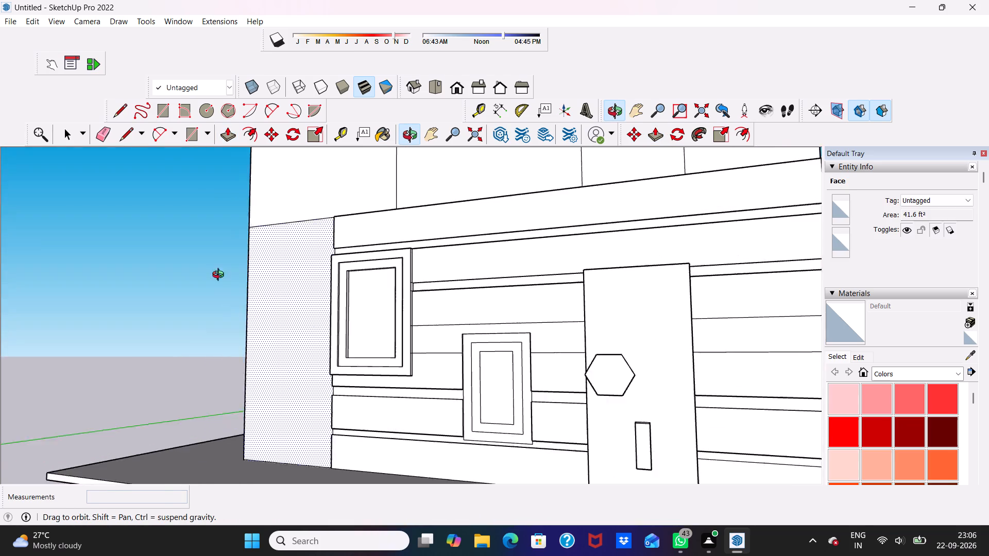
Extrude the tall plain wall panel beside the larger lower-storey window outward by 4".
middle_drag(220, 276, 432, 286)
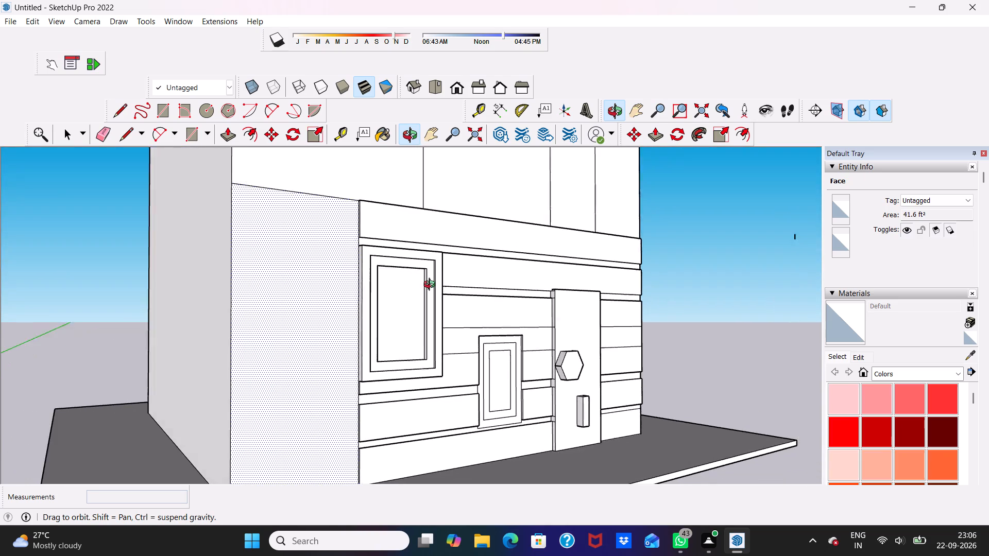
middle_drag(432, 286, 431, 289)
scroll(233, 319, up, 1)
click(286, 305)
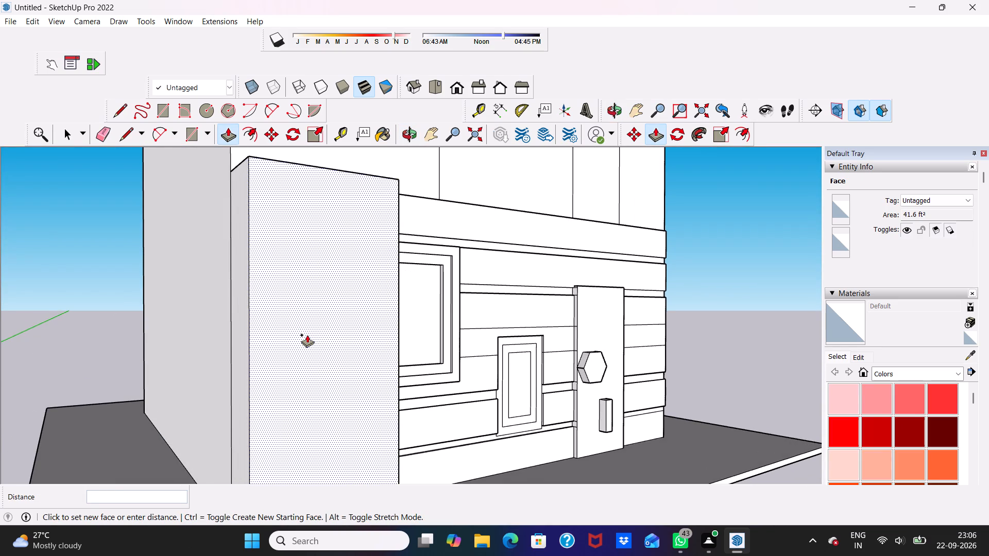
text(4")
key(Return)
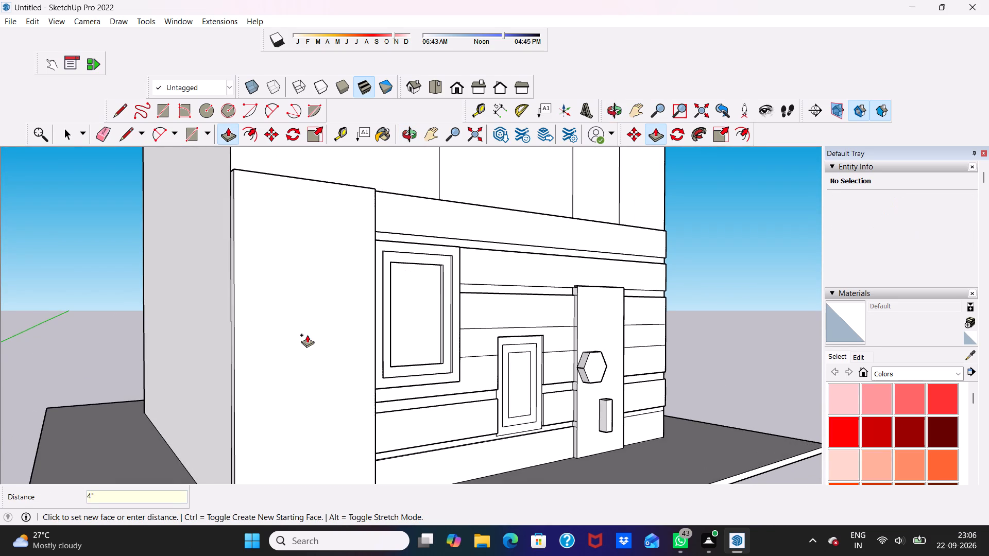
Erase the short edge crossing the raised panel's inner side face at the bottom of the topmost wall band.
scroll(309, 333, down, 4)
middle_drag(328, 325, 101, 355)
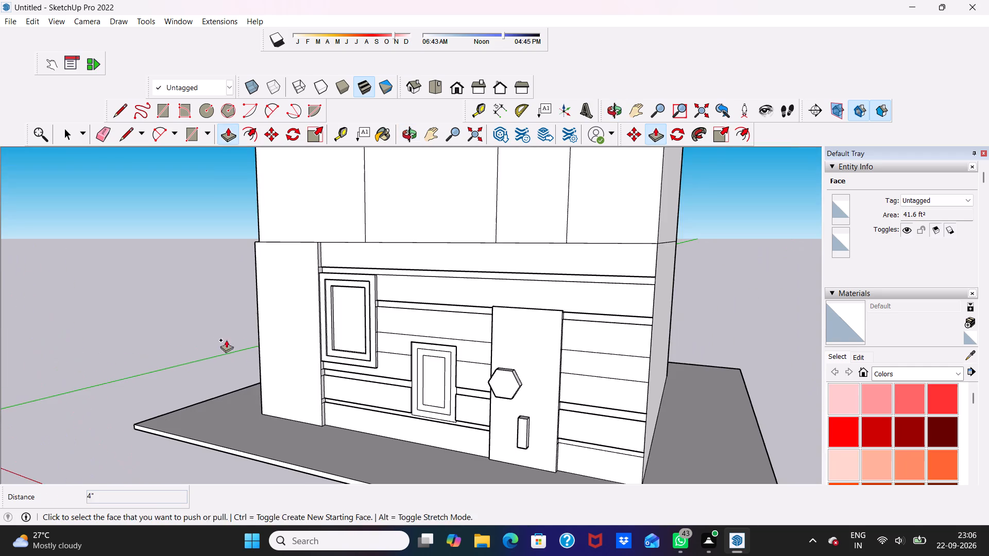
middle_drag(228, 339, 298, 342)
key(space)
key(space)
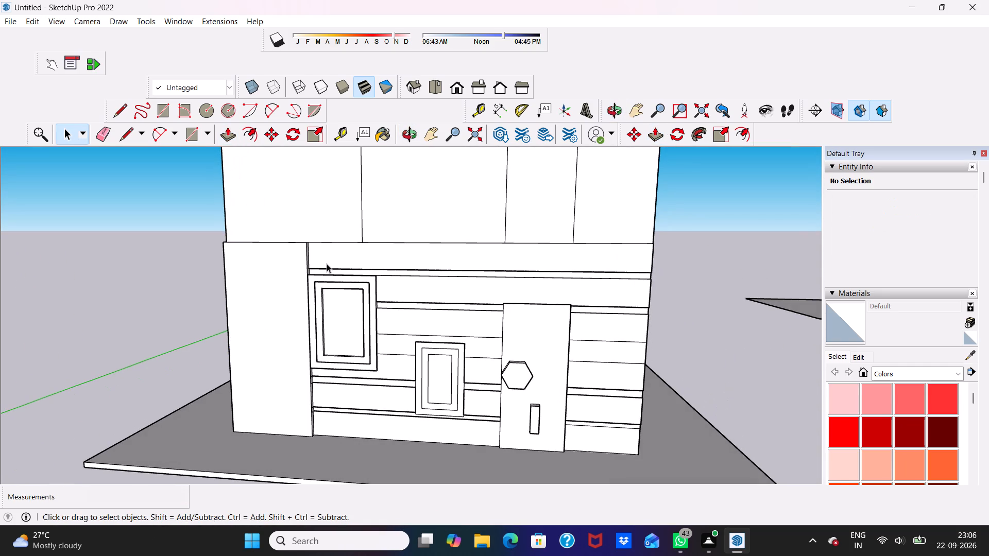
scroll(389, 246, up, 7)
scroll(313, 266, up, 5)
scroll(75, 220, up, 4)
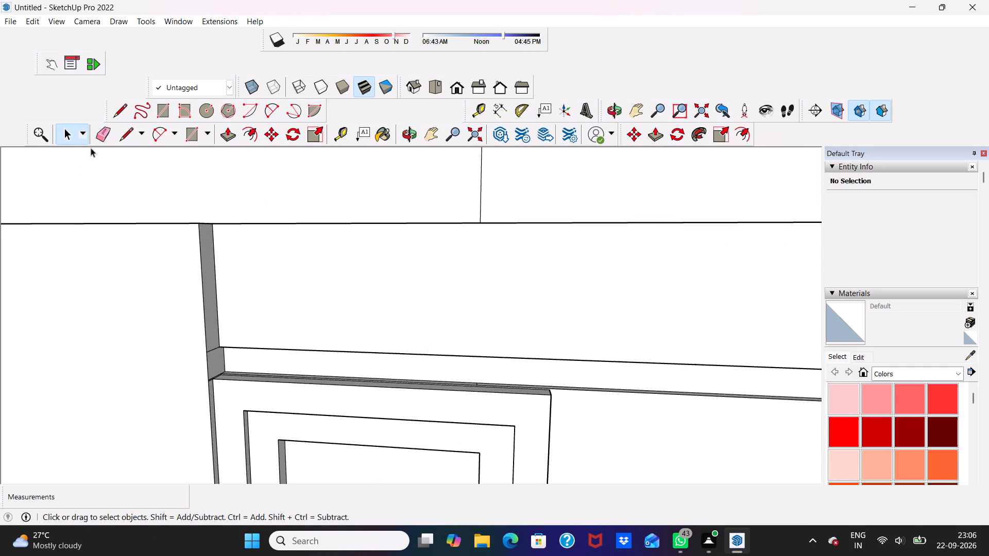
click(102, 126)
scroll(170, 255, up, 7)
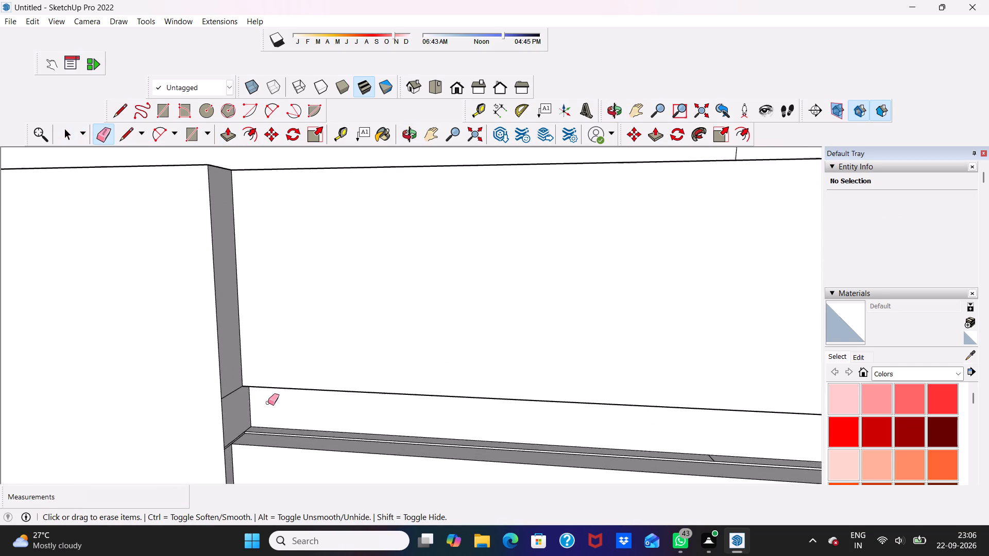
scroll(268, 403, up, 1)
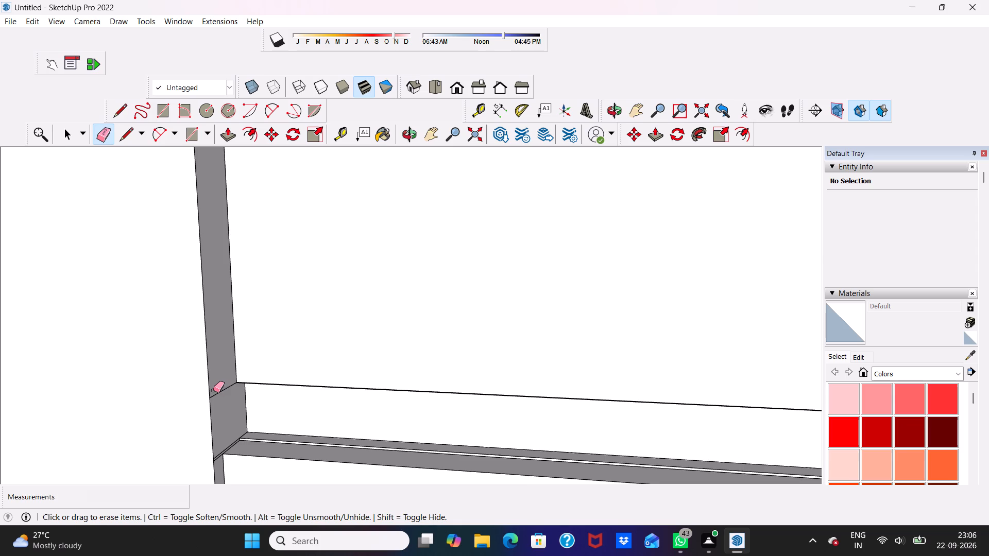
click(218, 393)
Erase the short leftover edges on the panel's inner side face near the top corner of the larger window frame.
scroll(227, 404, up, 4)
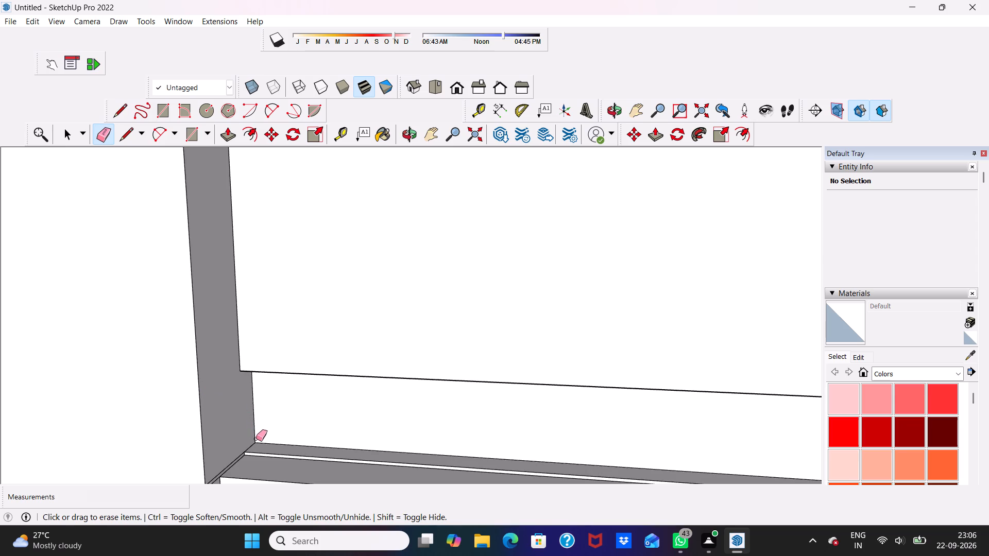
scroll(238, 461, up, 5)
click(239, 456)
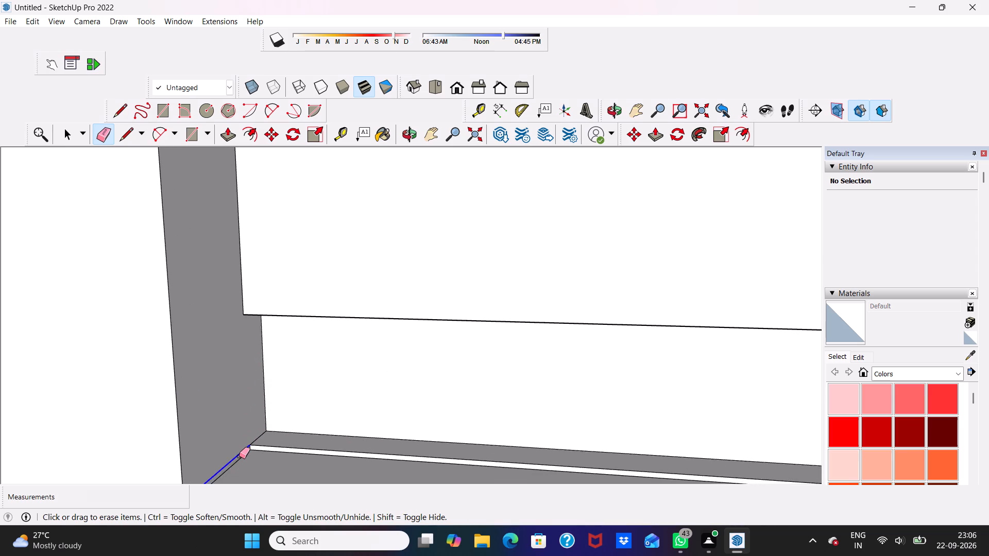
scroll(239, 456, down, 3)
scroll(244, 446, up, 4)
scroll(237, 454, down, 5)
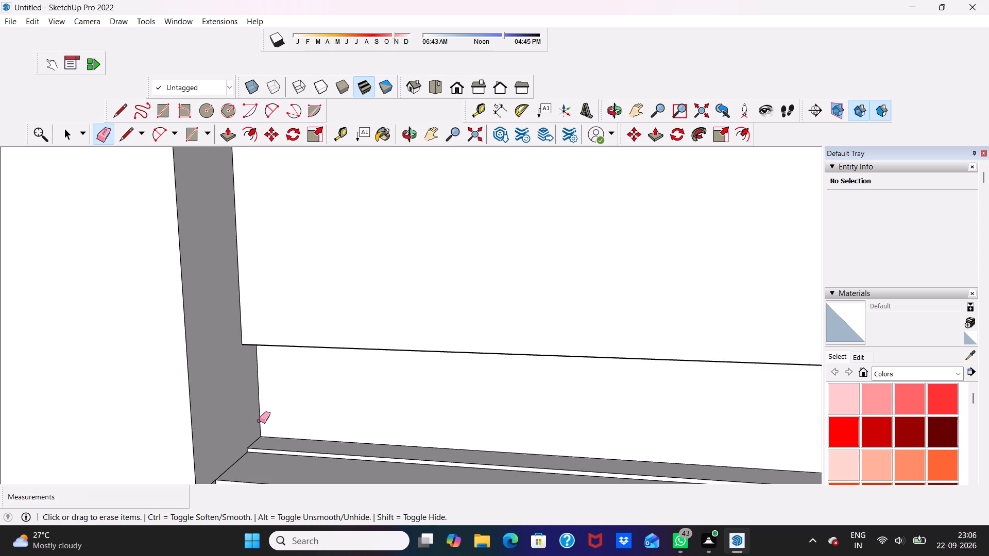
scroll(259, 421, down, 17)
scroll(241, 445, up, 16)
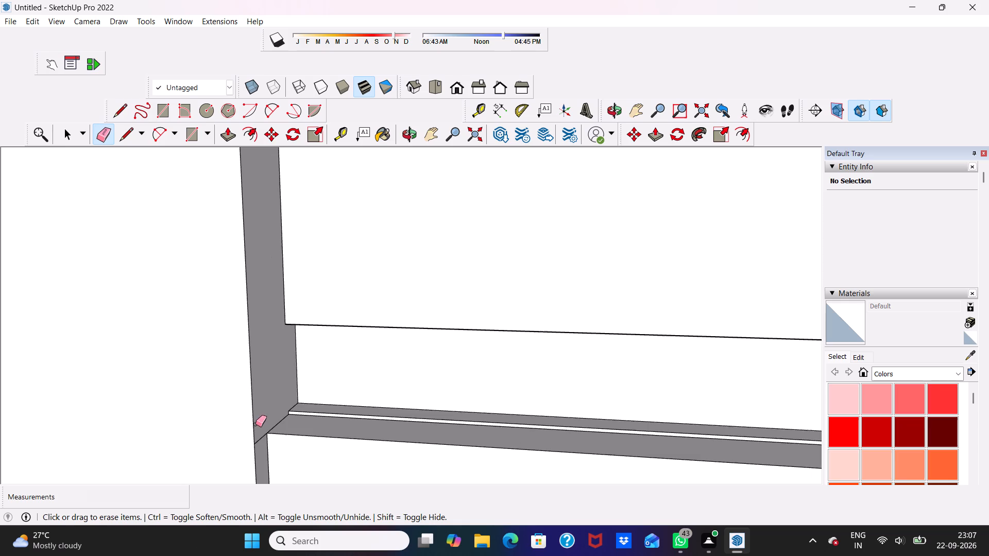
scroll(255, 424, up, 7)
click(269, 443)
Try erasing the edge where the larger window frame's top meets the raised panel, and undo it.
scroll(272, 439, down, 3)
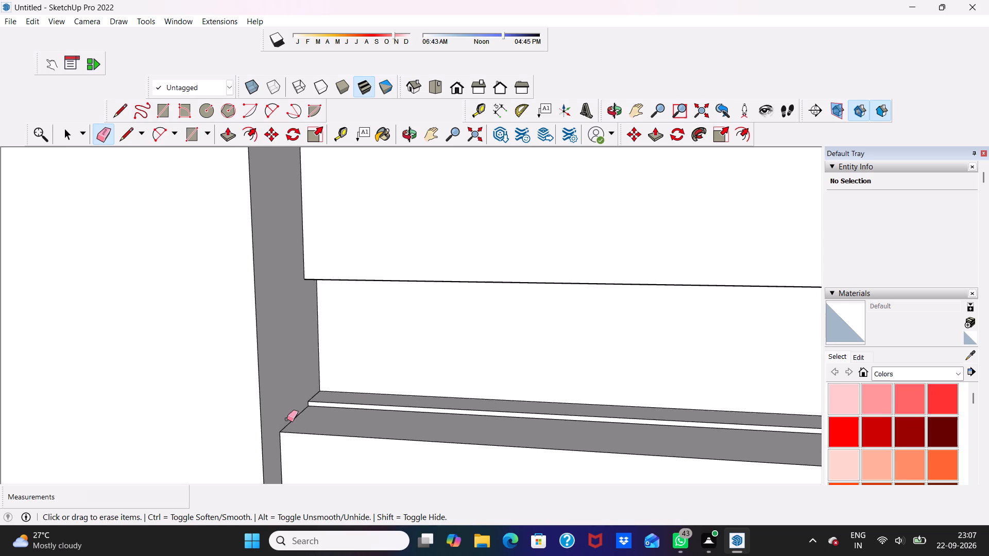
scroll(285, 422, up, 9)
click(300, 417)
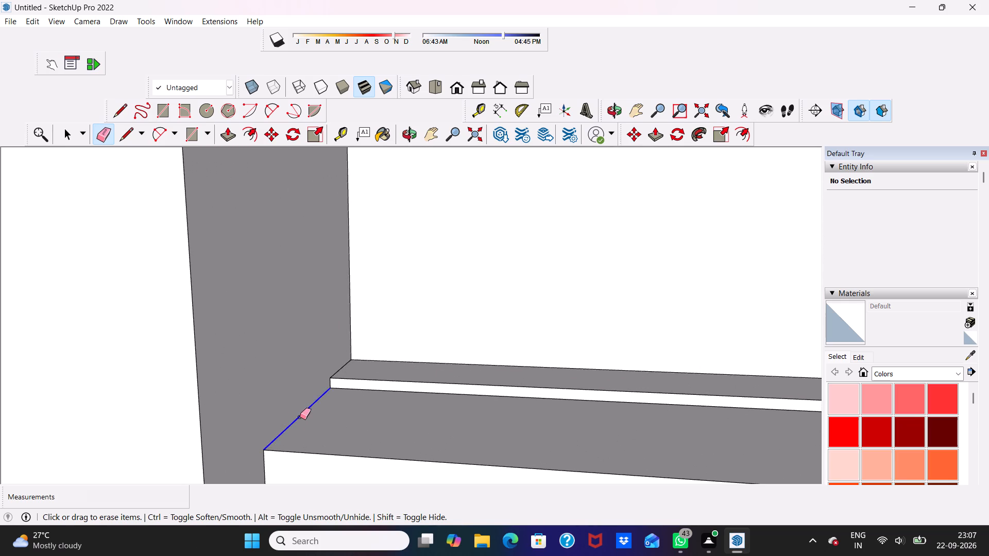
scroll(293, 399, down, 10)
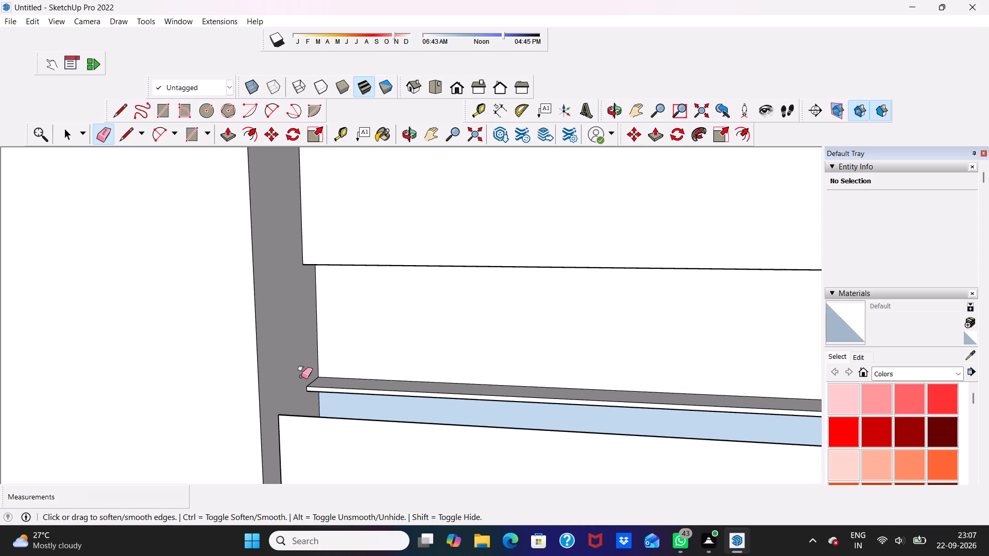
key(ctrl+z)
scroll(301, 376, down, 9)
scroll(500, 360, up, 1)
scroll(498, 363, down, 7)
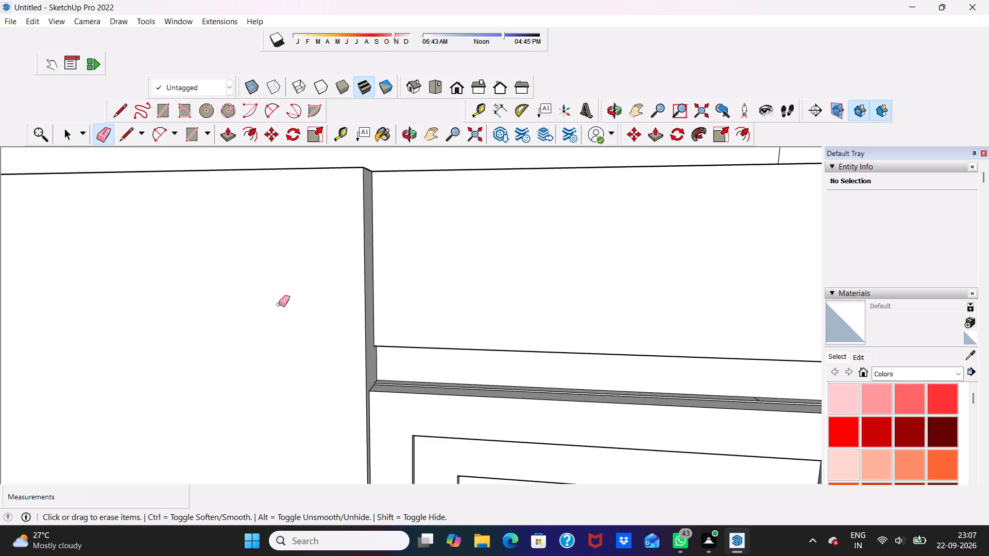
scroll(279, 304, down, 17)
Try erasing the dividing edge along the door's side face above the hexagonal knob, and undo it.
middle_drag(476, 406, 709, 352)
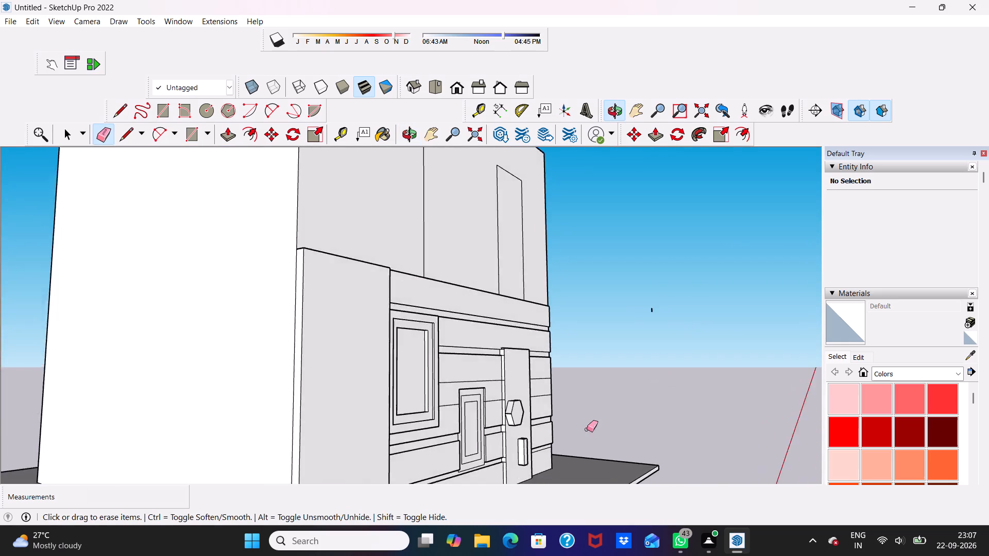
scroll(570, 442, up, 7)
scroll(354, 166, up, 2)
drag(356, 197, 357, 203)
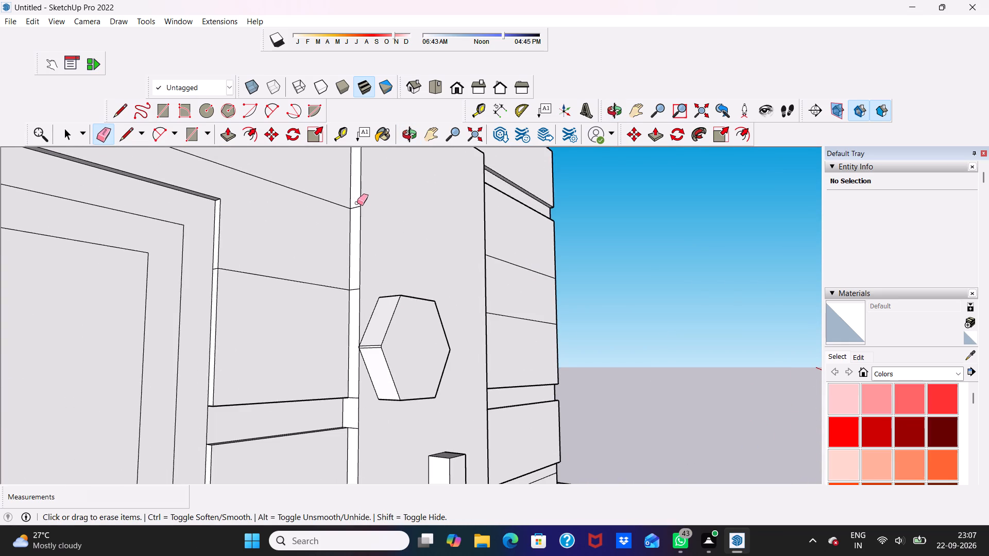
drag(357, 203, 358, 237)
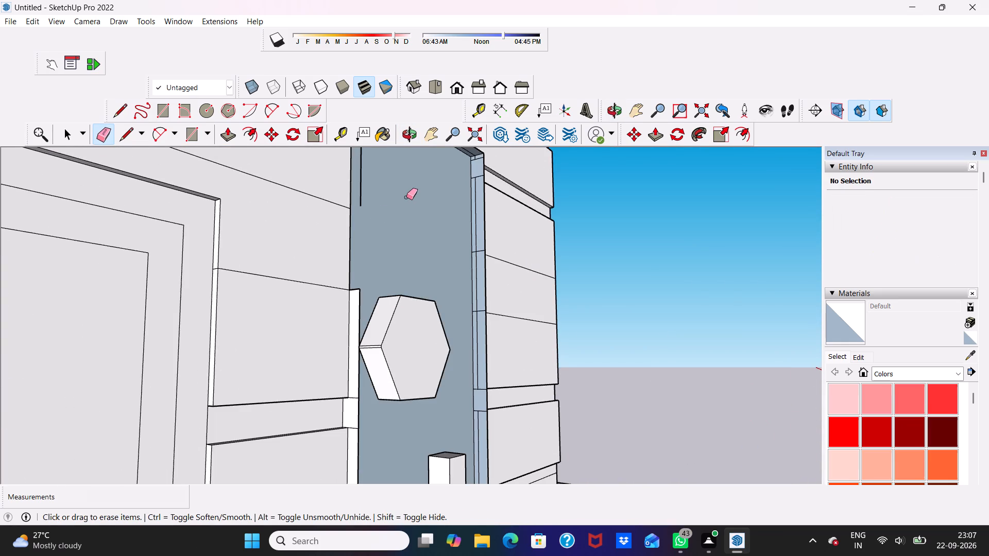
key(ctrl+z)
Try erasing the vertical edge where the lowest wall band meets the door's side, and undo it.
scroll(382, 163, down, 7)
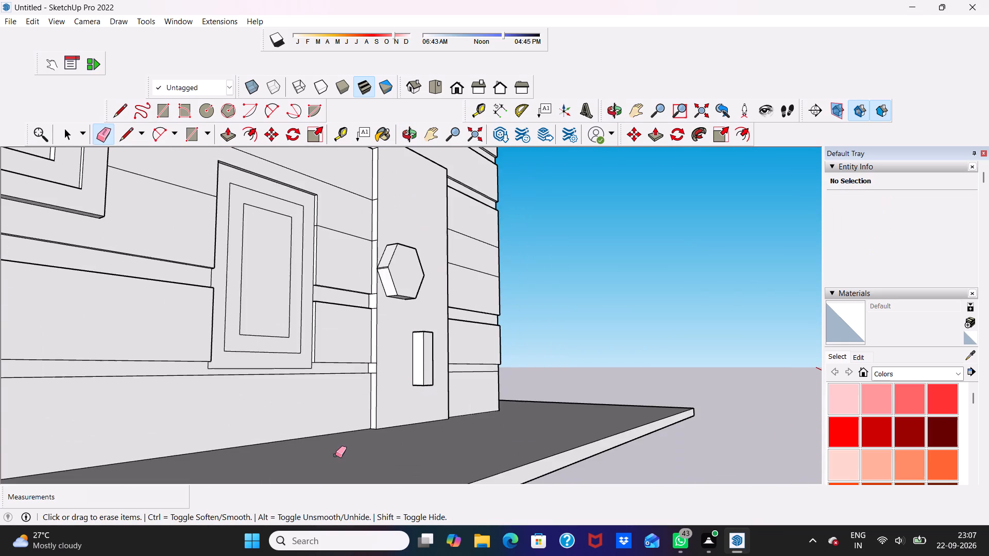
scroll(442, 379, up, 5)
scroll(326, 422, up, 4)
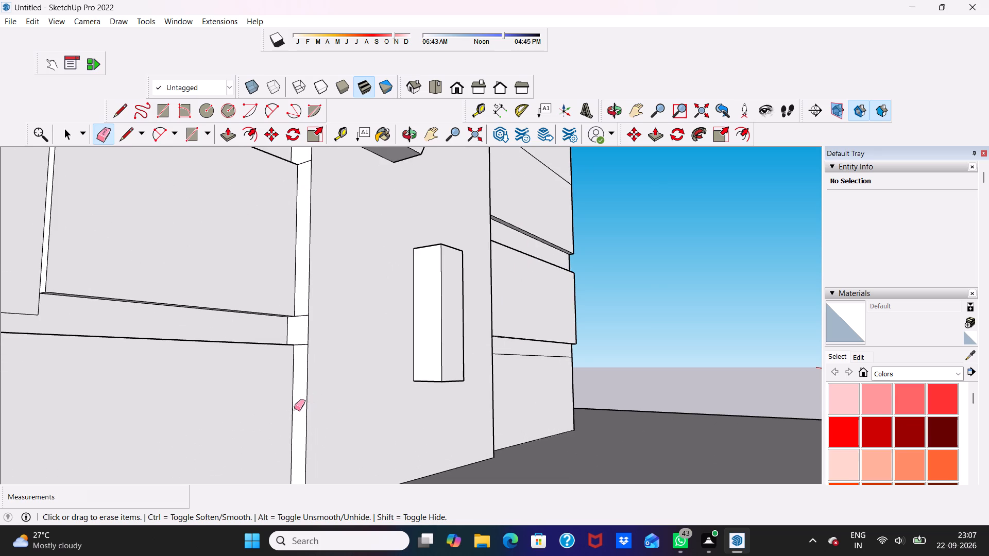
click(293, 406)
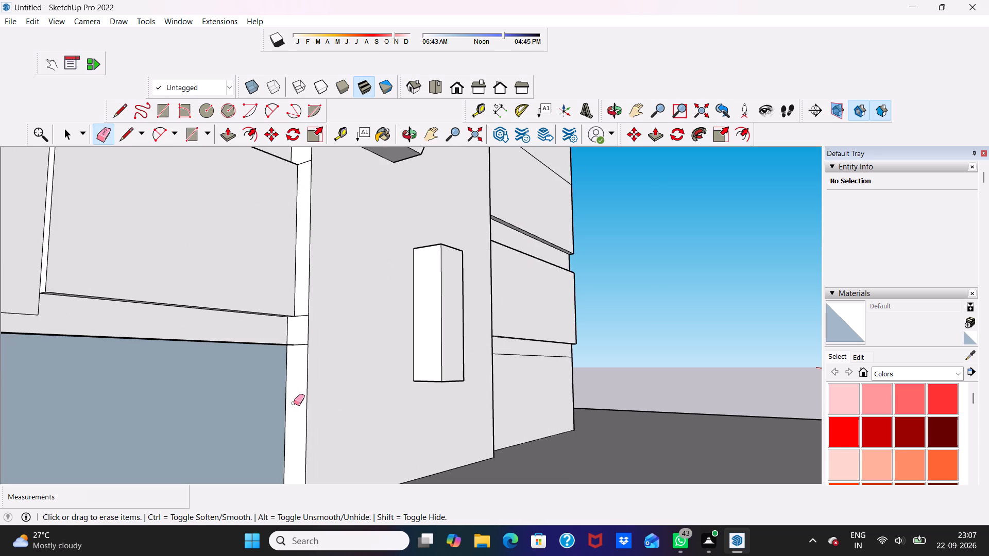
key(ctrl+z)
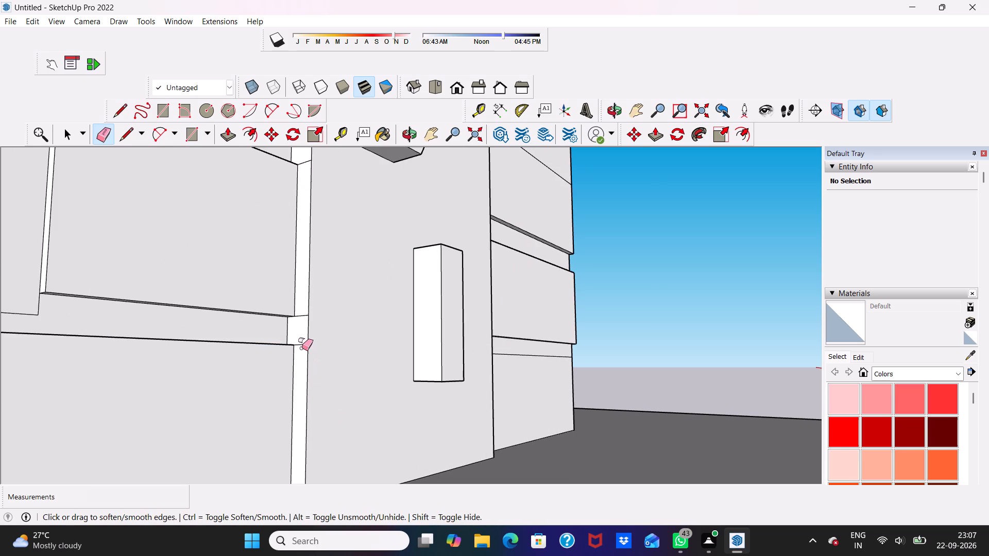
Erase the short horizontal edges crossing the door's window-facing side at the two lower wall grooves.
scroll(321, 328, up, 9)
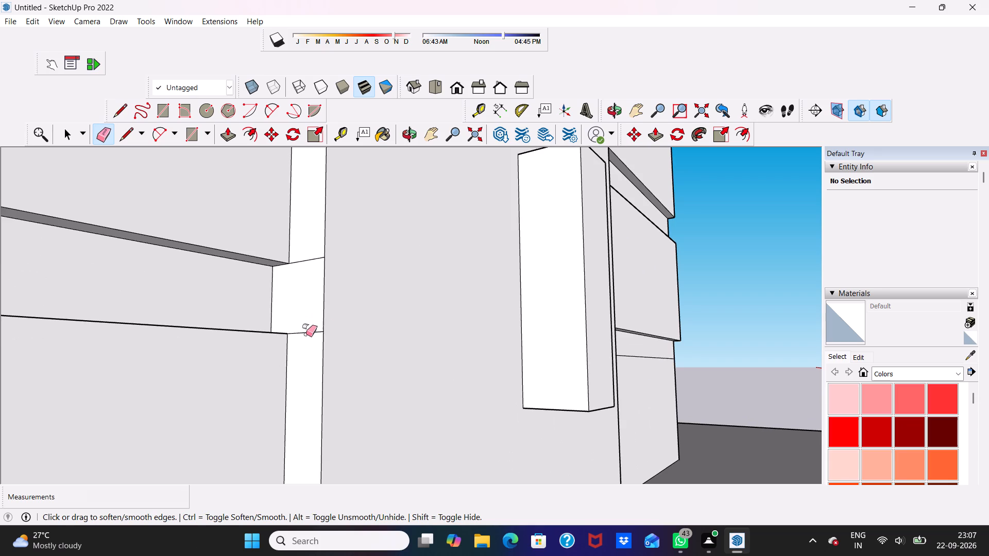
click(307, 331)
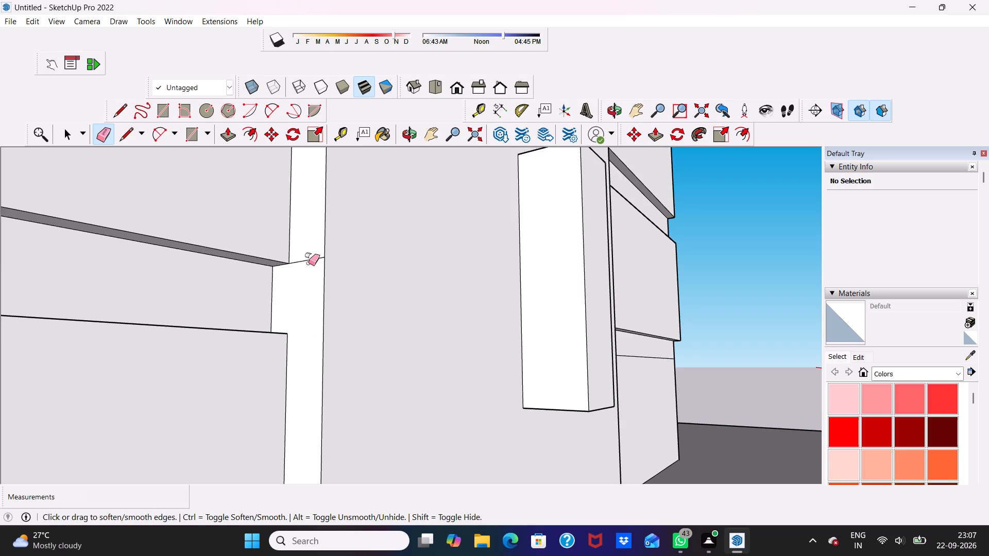
click(311, 259)
scroll(295, 269, down, 9)
scroll(279, 321, up, 1)
scroll(279, 325, down, 4)
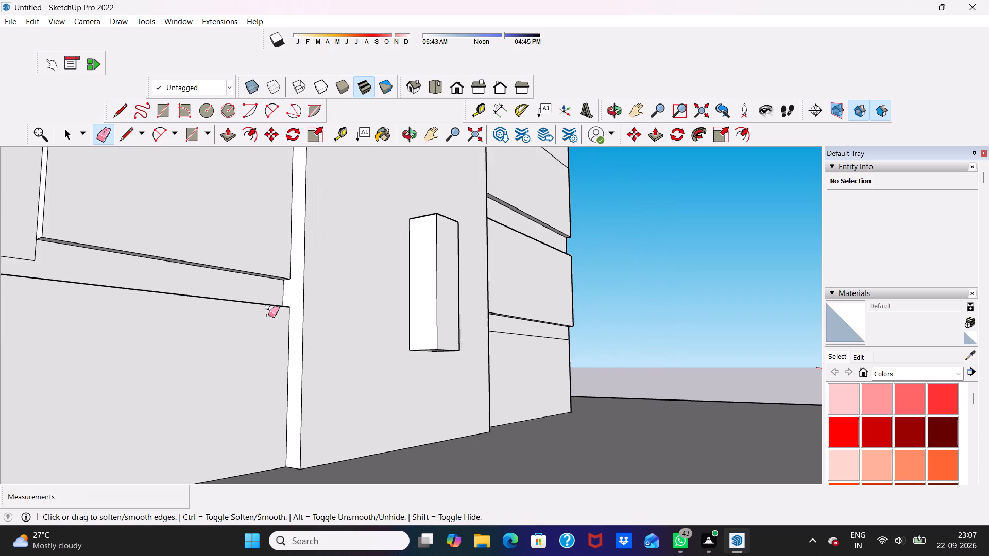
scroll(268, 315, down, 5)
scroll(327, 218, up, 5)
scroll(266, 172, up, 6)
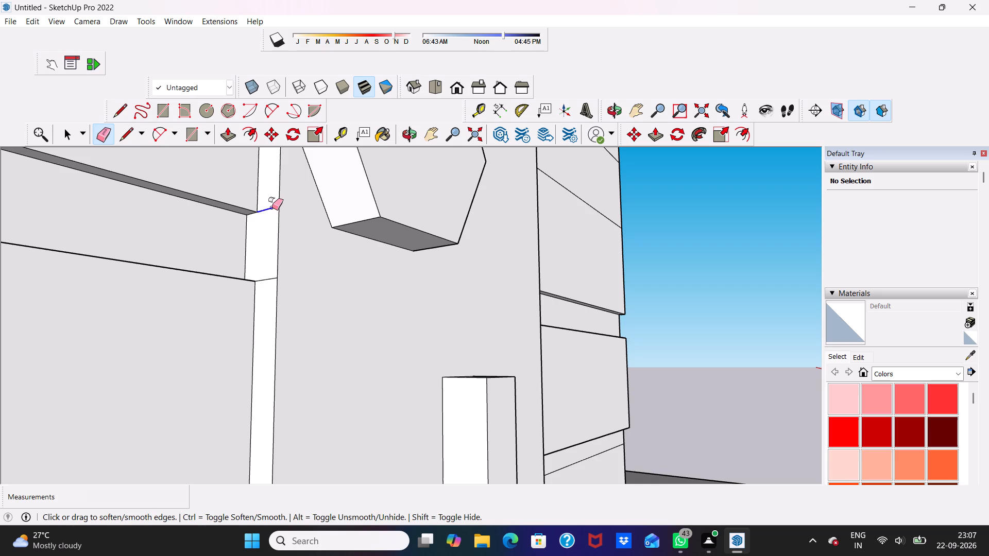
click(272, 207)
click(269, 279)
Erase the two short edges crossing the door's window-facing side above the knob, level with the thin wall lines.
scroll(269, 279, down, 18)
scroll(282, 156, up, 12)
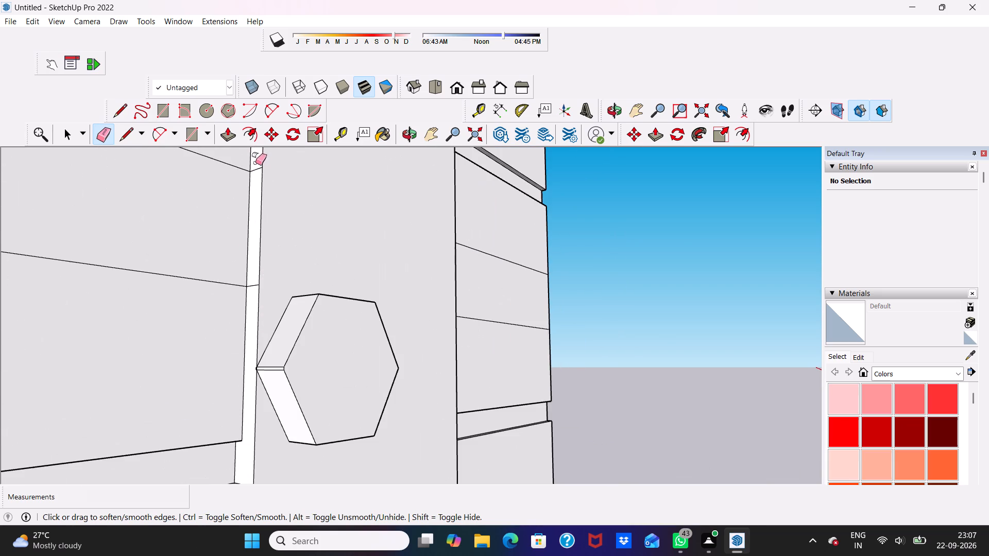
click(252, 298)
scroll(246, 171, up, 9)
click(261, 175)
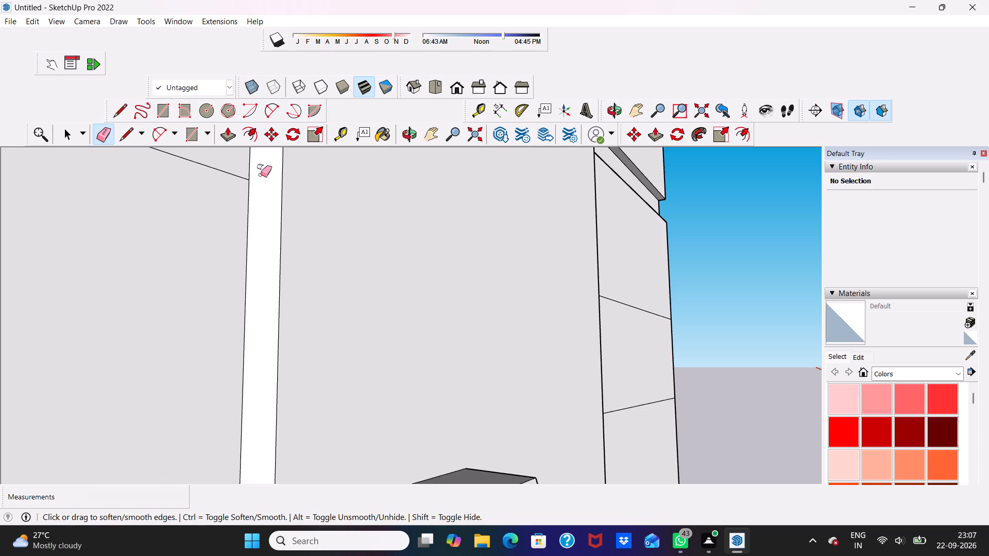
scroll(245, 206, down, 10)
scroll(250, 355, up, 10)
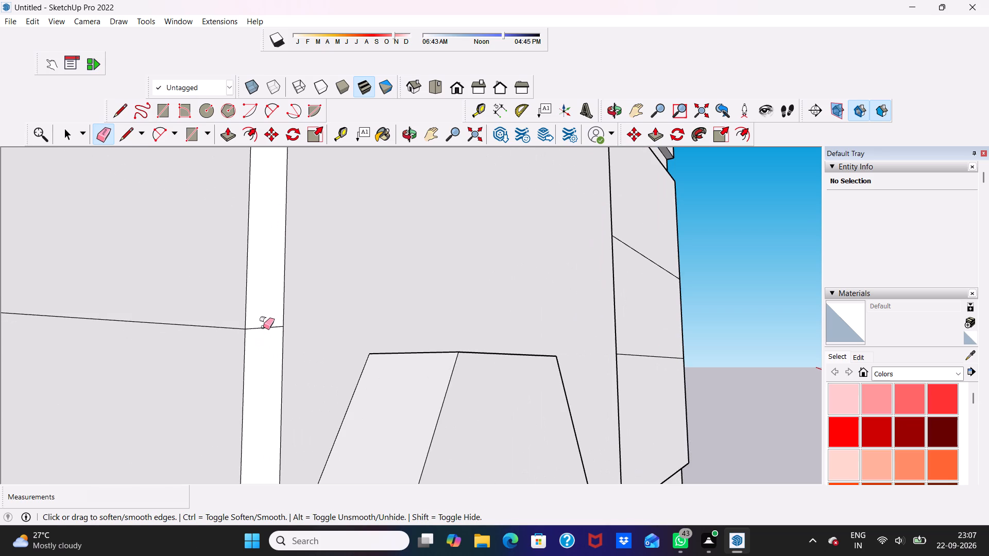
click(263, 327)
Erase the two short edges crossing the door's side facing away from the windows, level with the thin wall lines.
scroll(263, 327, down, 8)
middle_drag(360, 297, 33, 331)
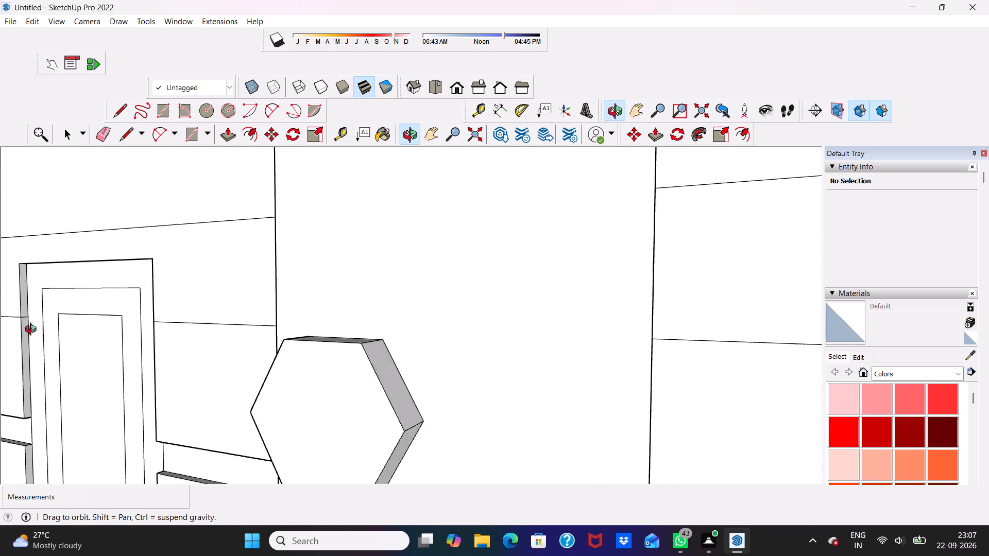
middle_drag(33, 331, 1, 331)
scroll(600, 351, down, 5)
scroll(732, 369, up, 7)
scroll(615, 354, up, 3)
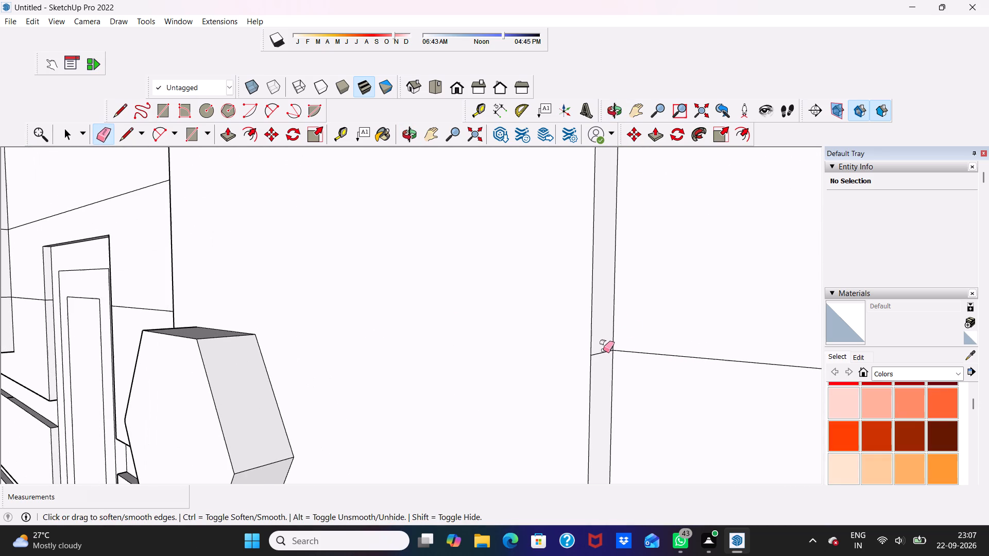
click(601, 353)
scroll(600, 352, down, 12)
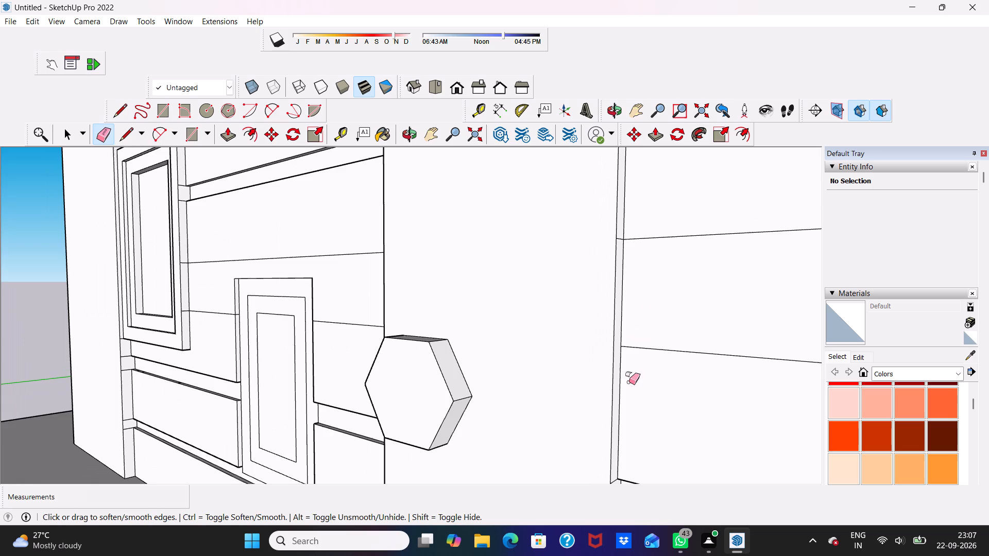
scroll(650, 237, up, 6)
scroll(585, 222, up, 6)
click(605, 244)
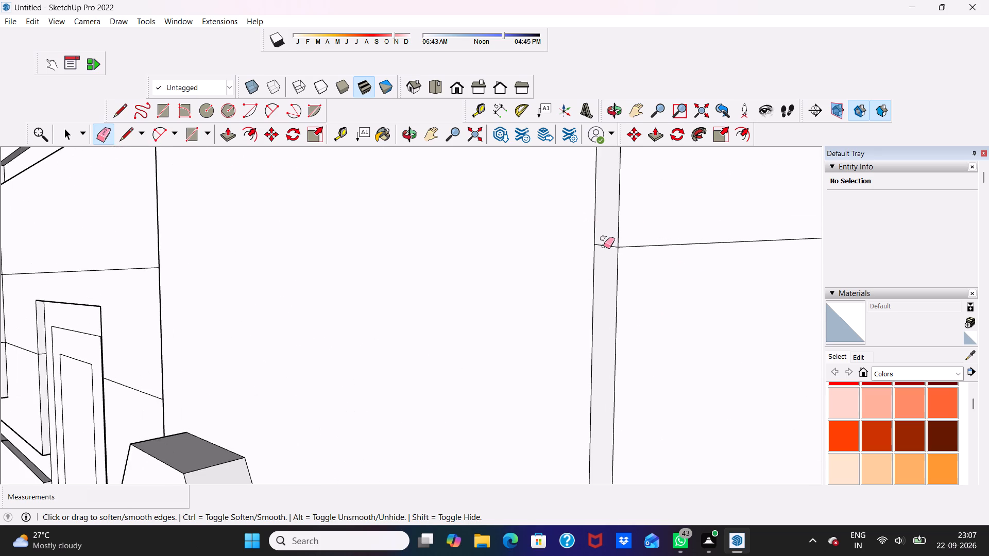
click(609, 245)
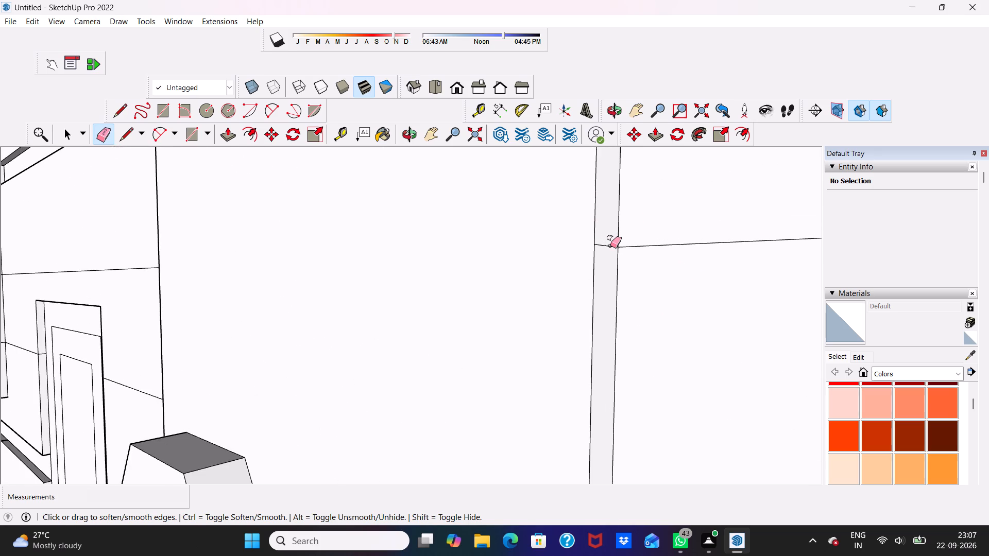
click(610, 246)
scroll(611, 246, down, 20)
scroll(611, 246, down, 5)
Erase the four short edges crossing the door's side away from the windows at the two lower wall grooves.
scroll(594, 460, up, 4)
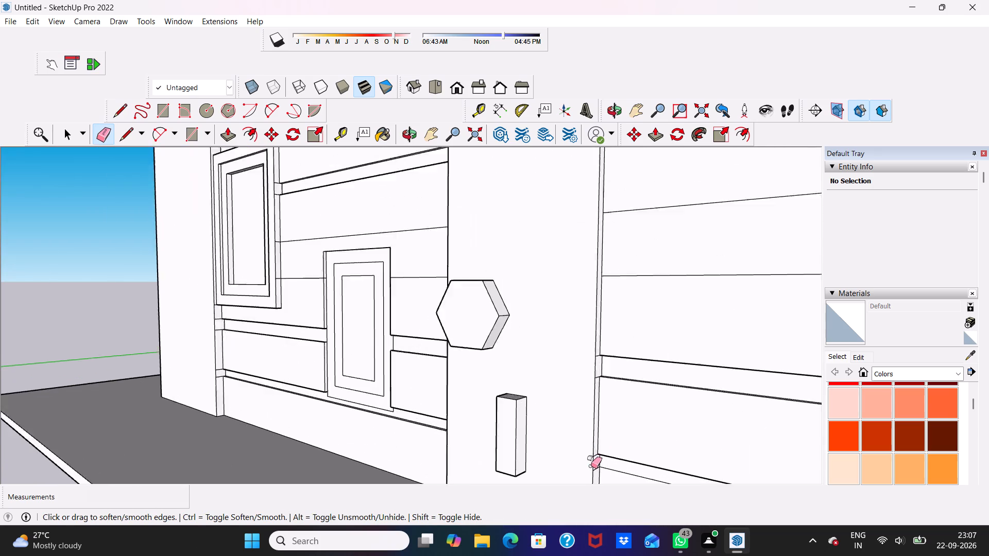
scroll(591, 466, up, 16)
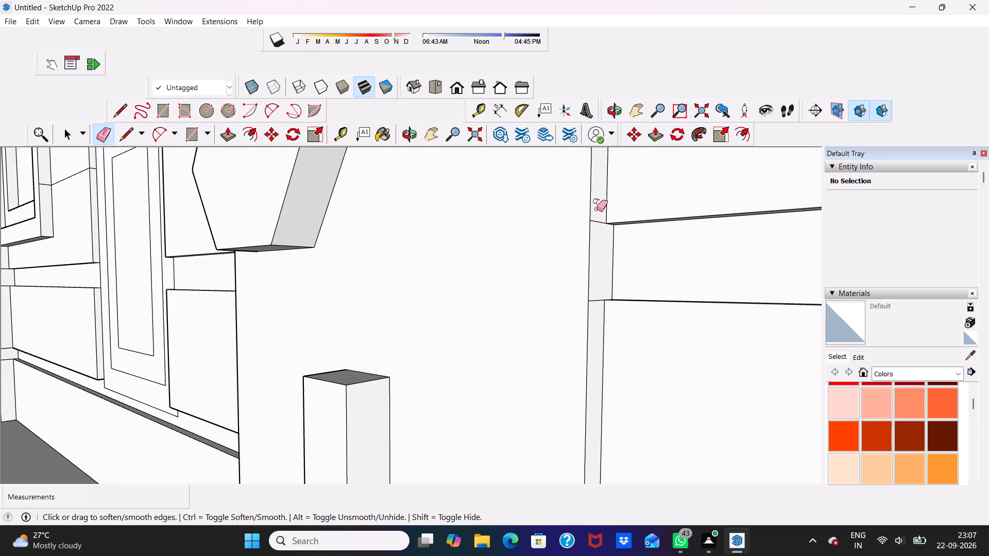
click(596, 209)
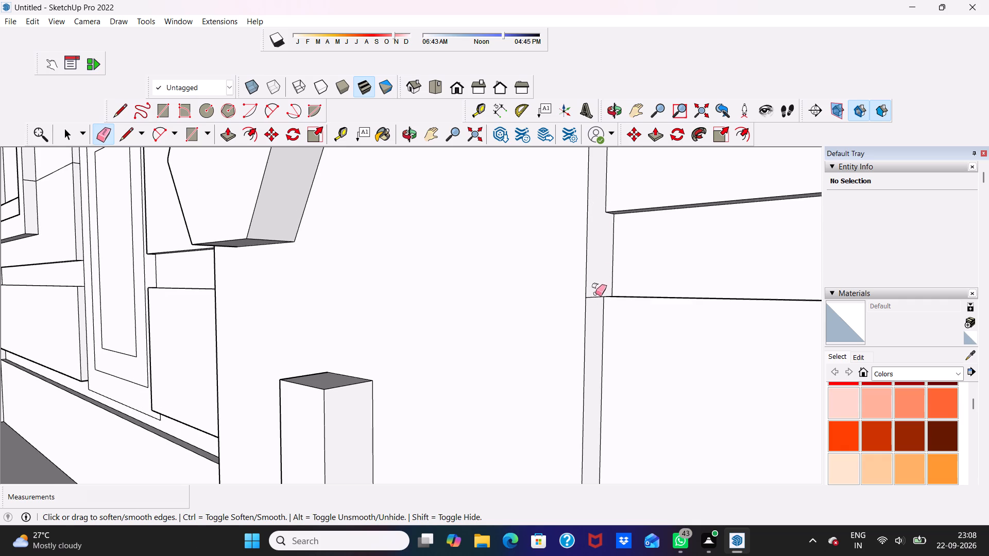
click(592, 297)
scroll(593, 280, down, 11)
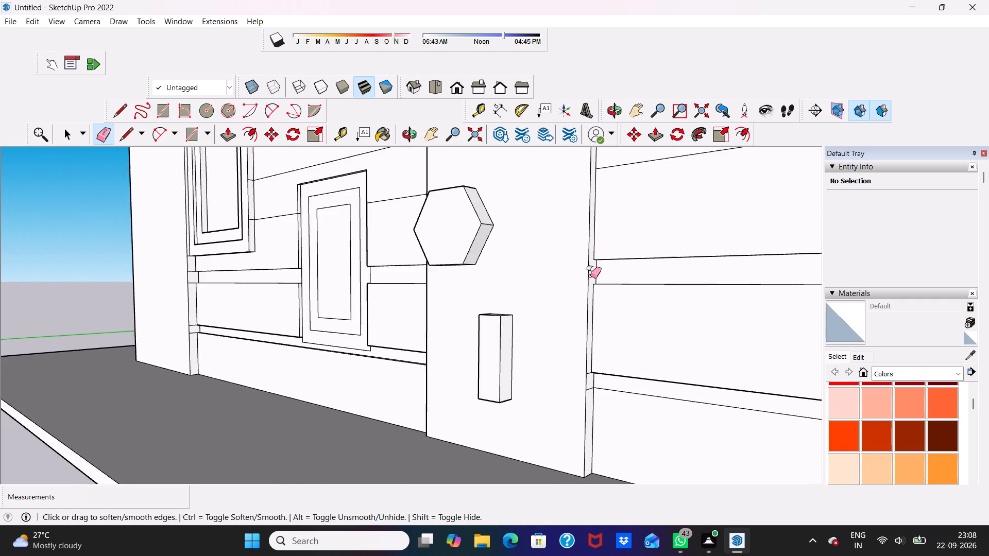
scroll(590, 276, down, 4)
scroll(593, 466, up, 19)
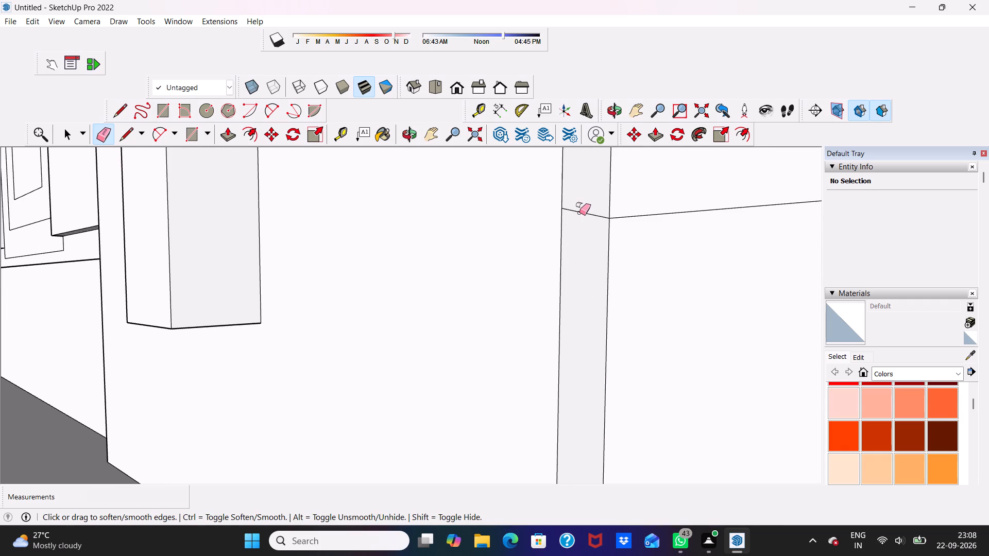
click(579, 211)
scroll(575, 240, down, 11)
scroll(576, 179, up, 6)
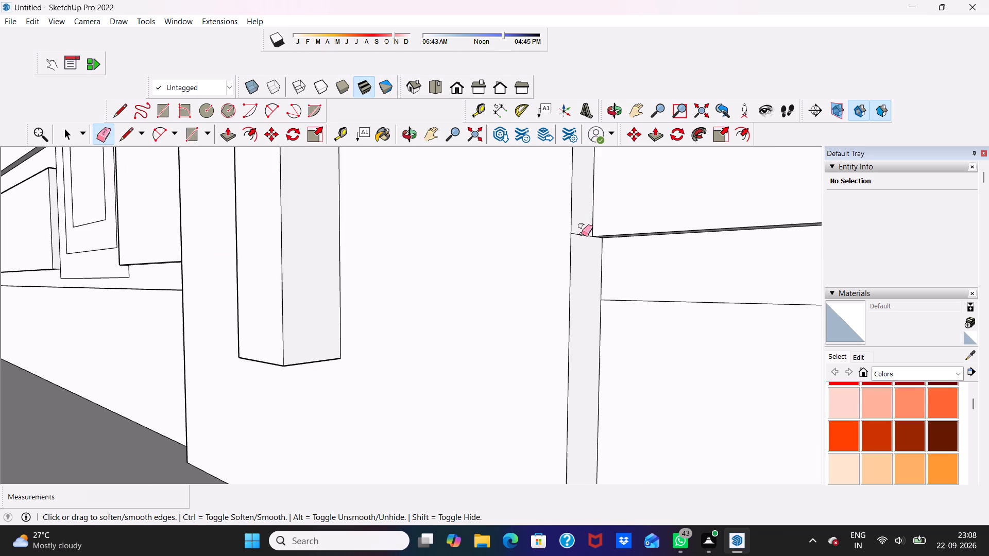
click(582, 235)
scroll(575, 245, down, 13)
scroll(555, 453, up, 1)
scroll(556, 267, down, 12)
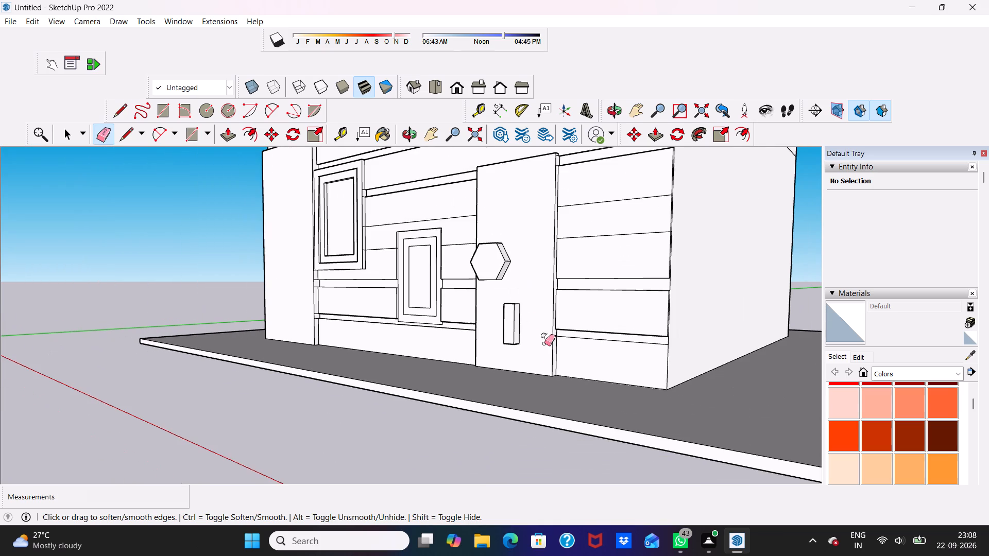
Erase the two short edges near the top of the door's side away from the windows, level with the upper wall groove.
scroll(567, 123, up, 20)
scroll(567, 123, up, 10)
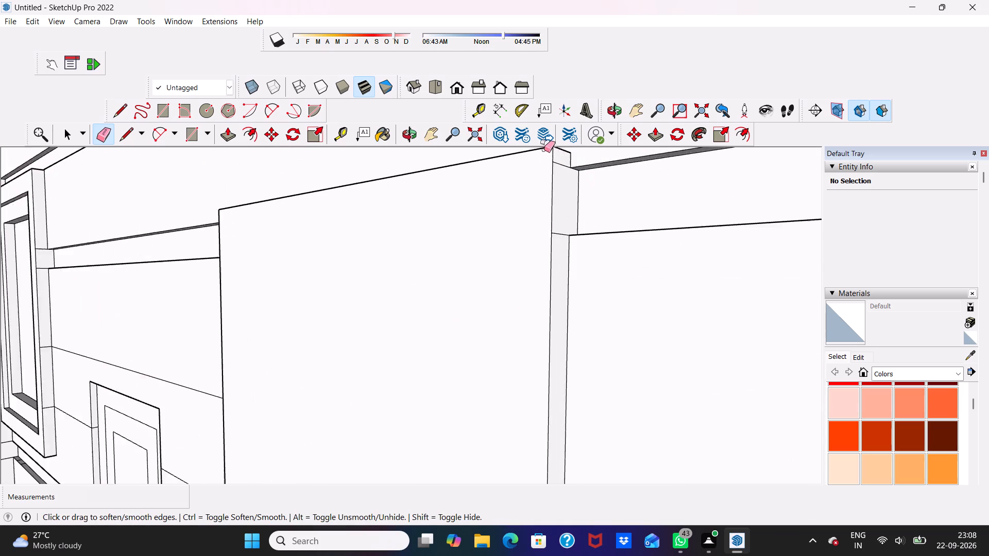
scroll(544, 150, up, 7)
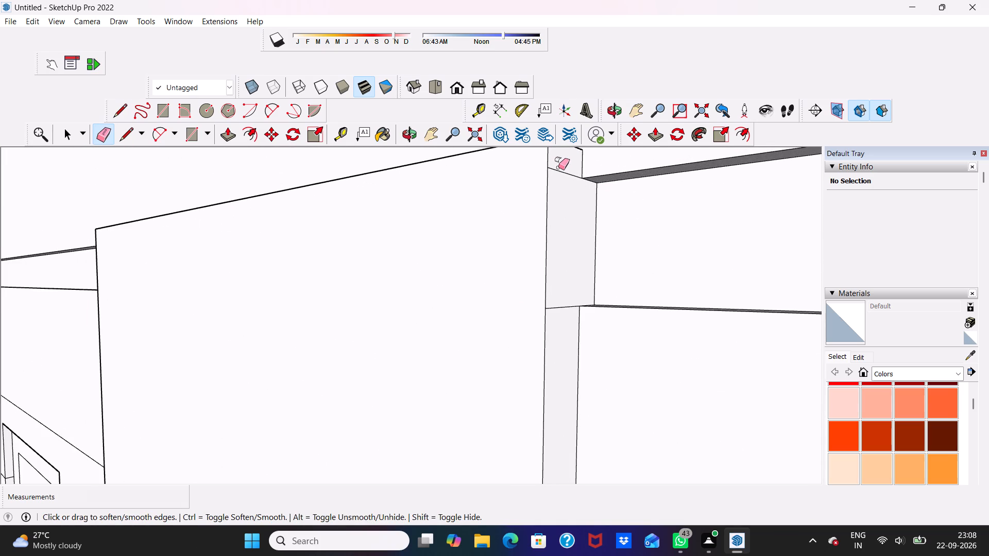
click(561, 170)
click(561, 306)
scroll(560, 308, down, 7)
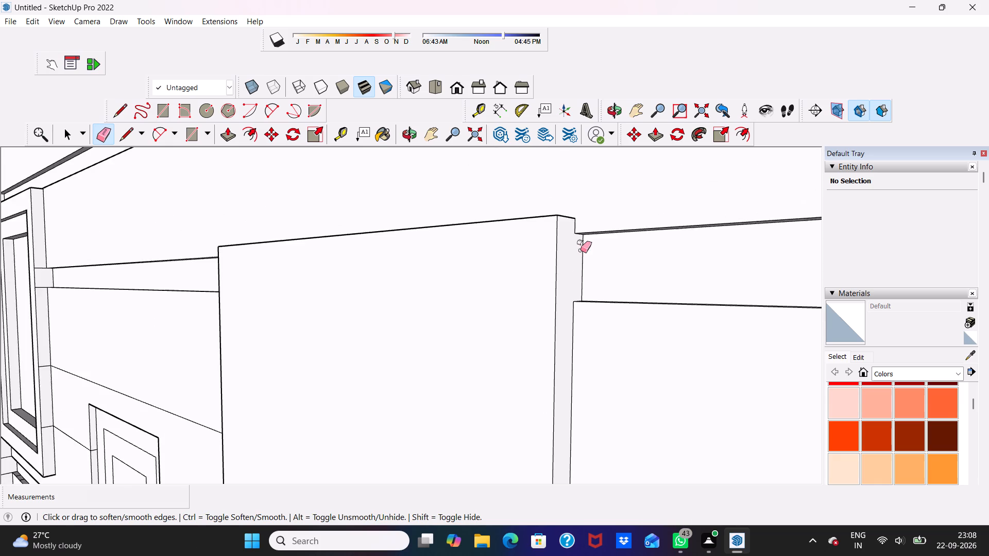
middle_drag(581, 250, 603, 204)
scroll(601, 225, up, 1)
scroll(594, 232, down, 6)
key(space)
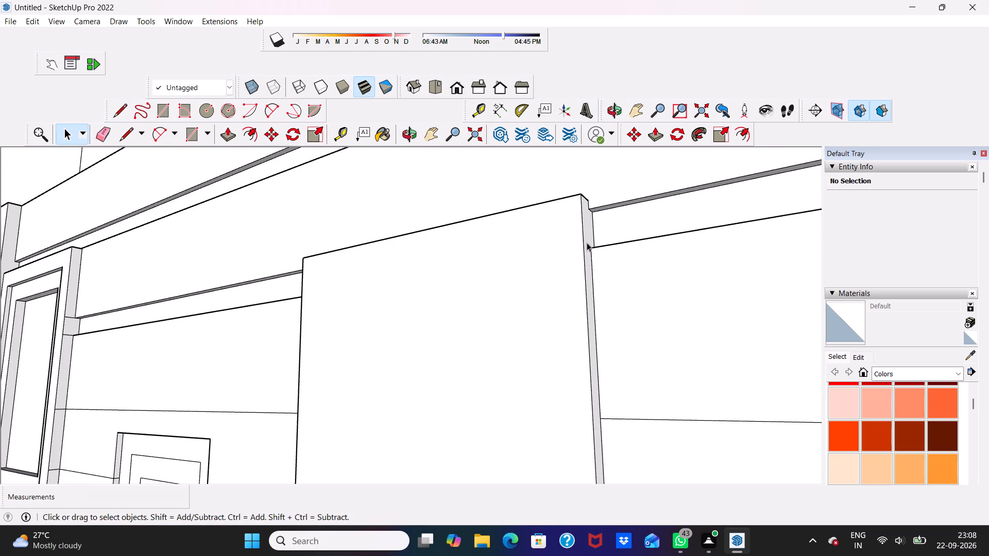
Push/Pull the outer frame face of the small window beside the door outward by 3".
scroll(486, 257, down, 10)
scroll(376, 240, down, 4)
middle_drag(404, 238, 450, 317)
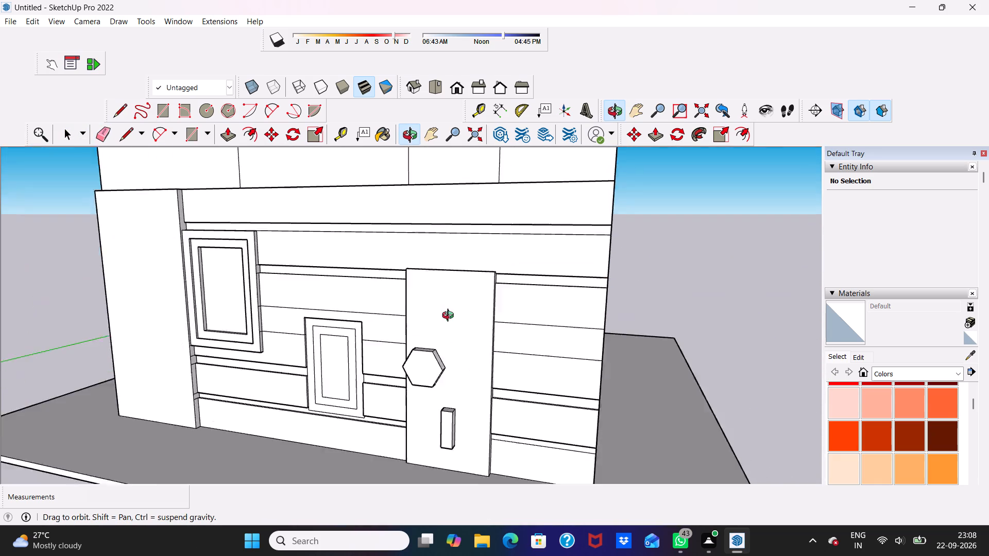
middle_drag(450, 317, 521, 302)
scroll(301, 352, up, 5)
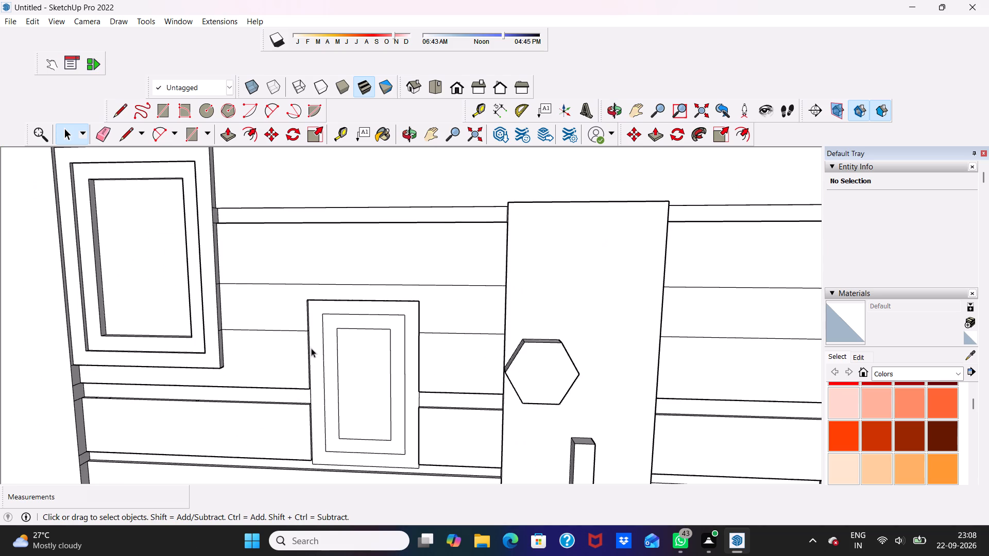
click(314, 344)
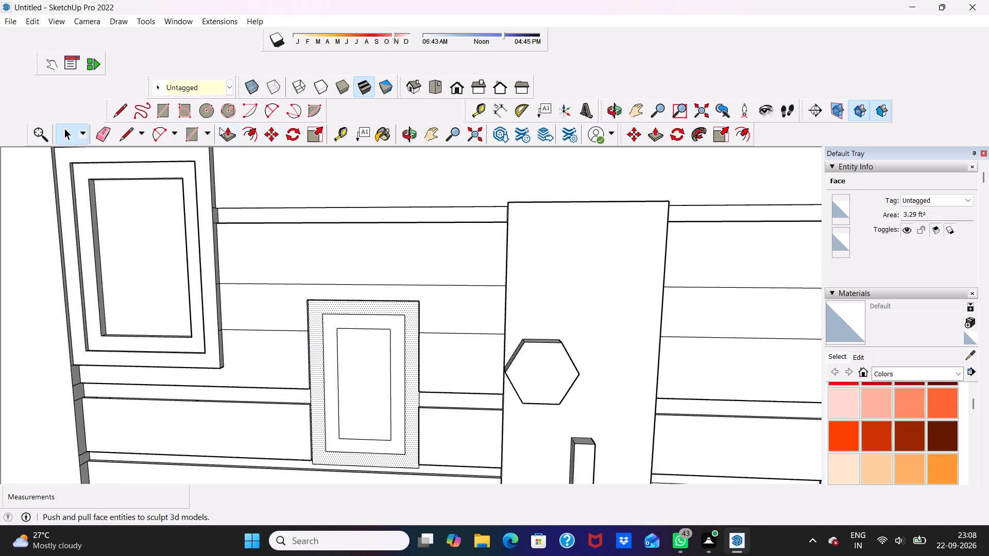
click(225, 126)
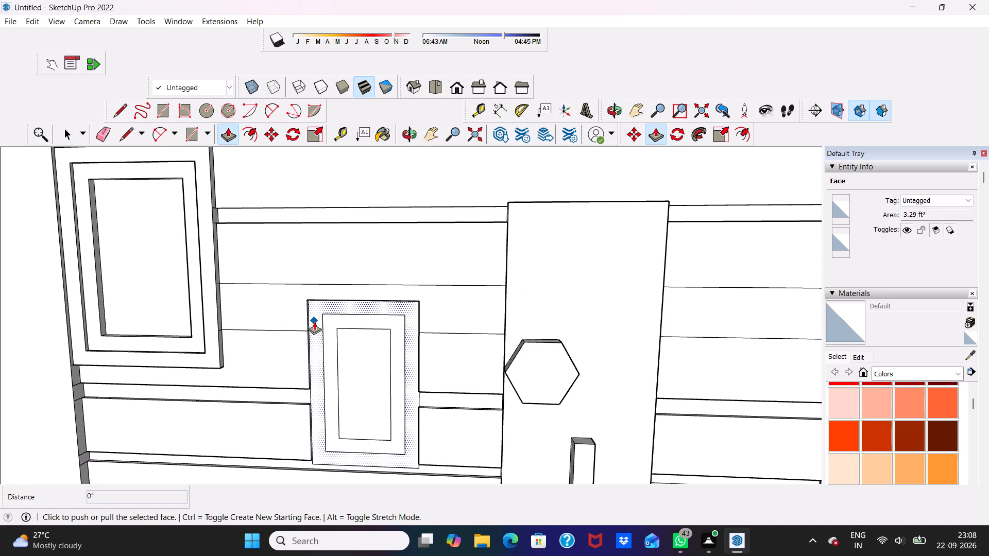
click(314, 322)
text(3")
key(Return)
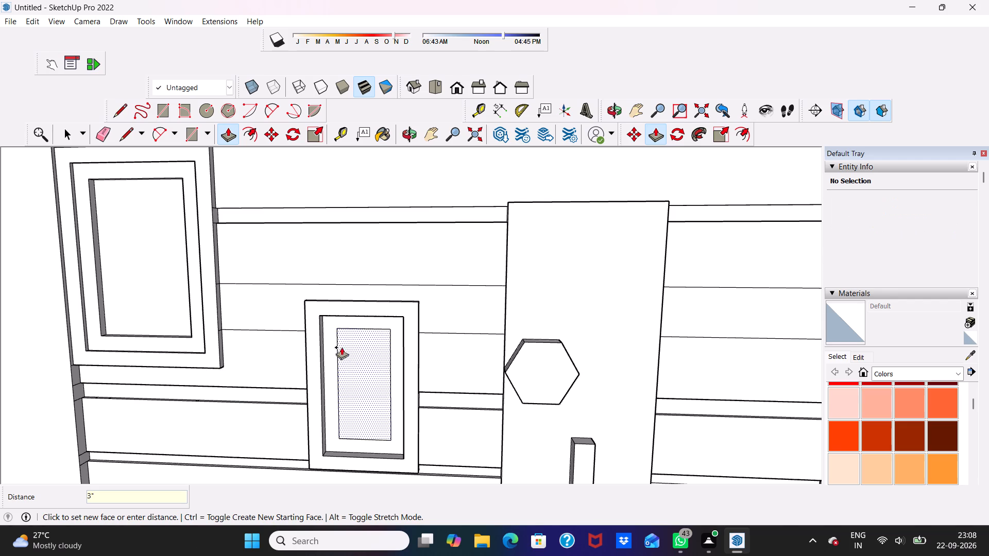
Push/Pull the inner frame face of the small window outward by 2".
click(329, 359)
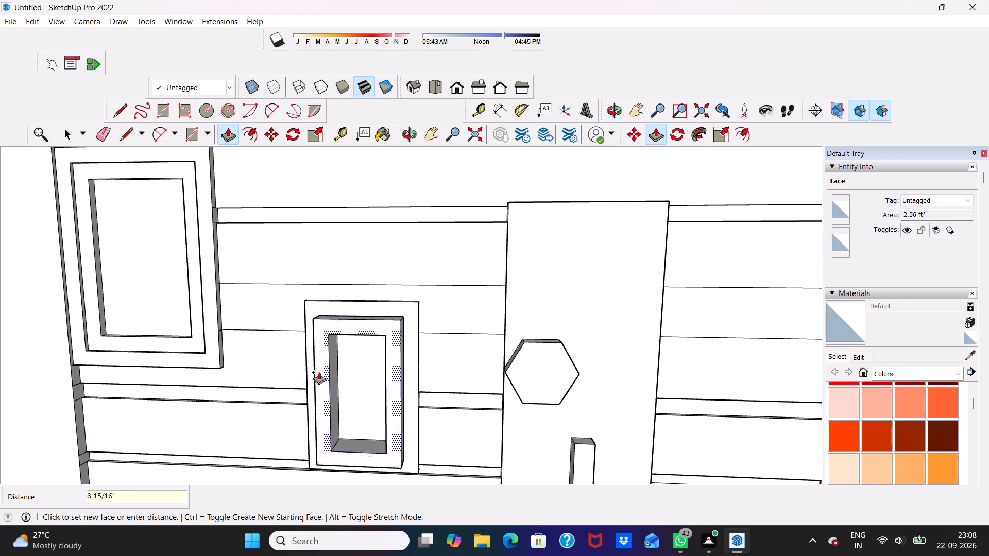
text(2")
key(Return)
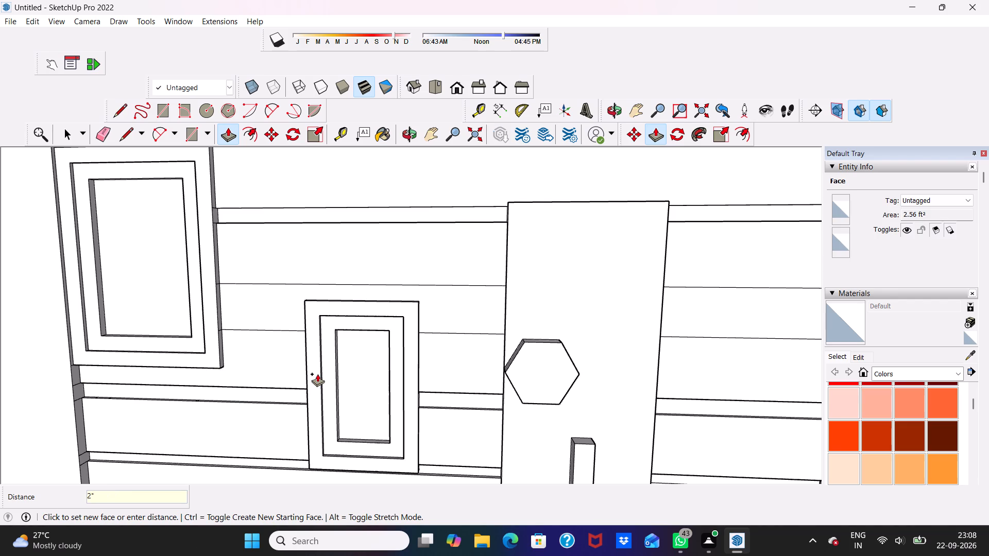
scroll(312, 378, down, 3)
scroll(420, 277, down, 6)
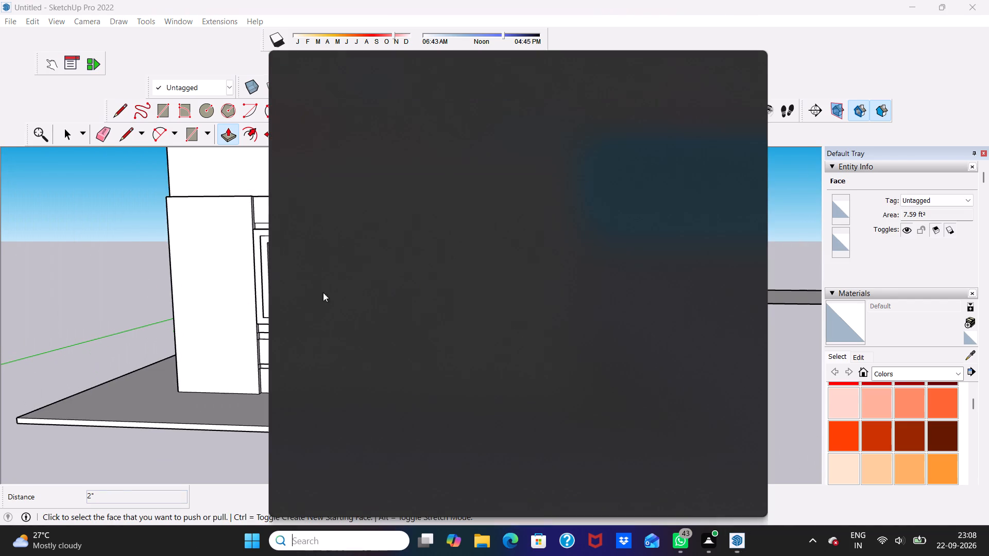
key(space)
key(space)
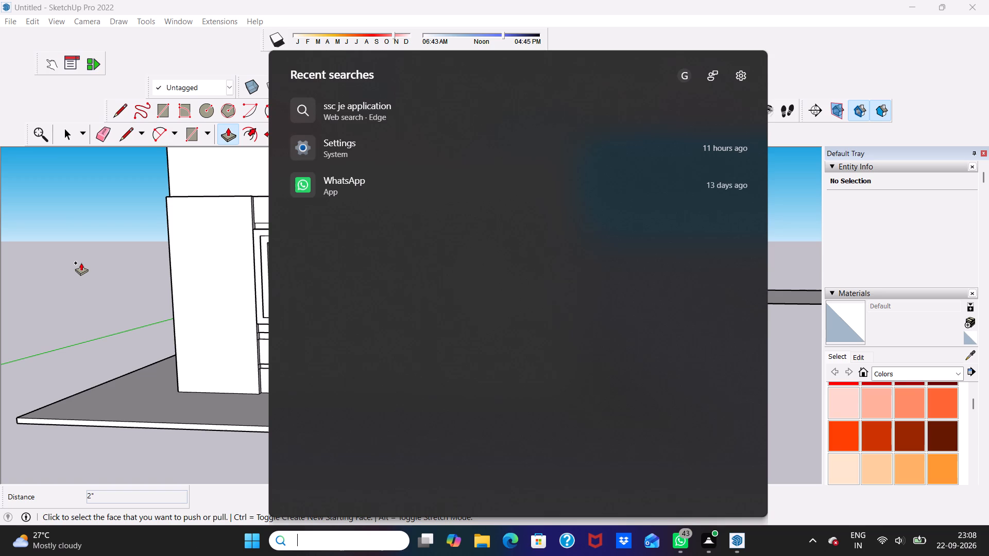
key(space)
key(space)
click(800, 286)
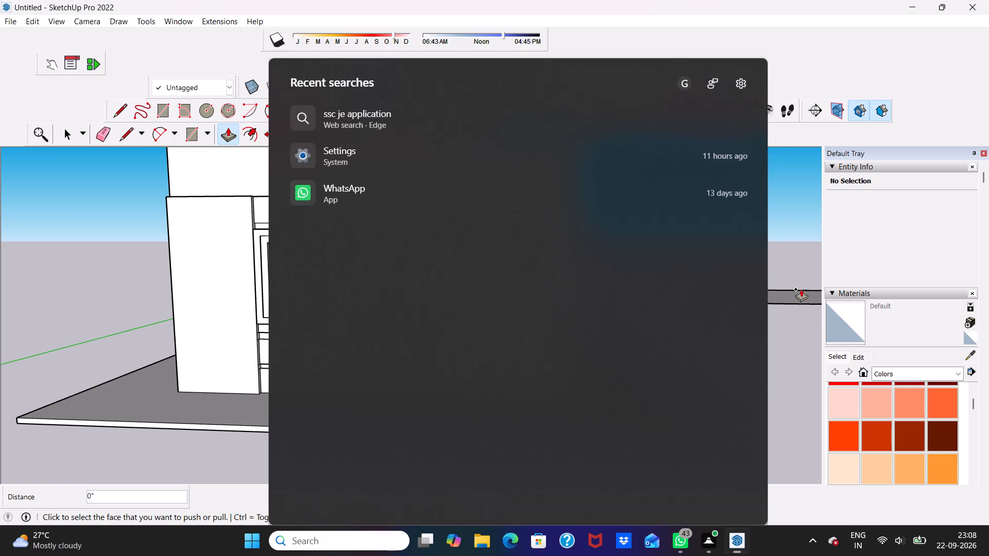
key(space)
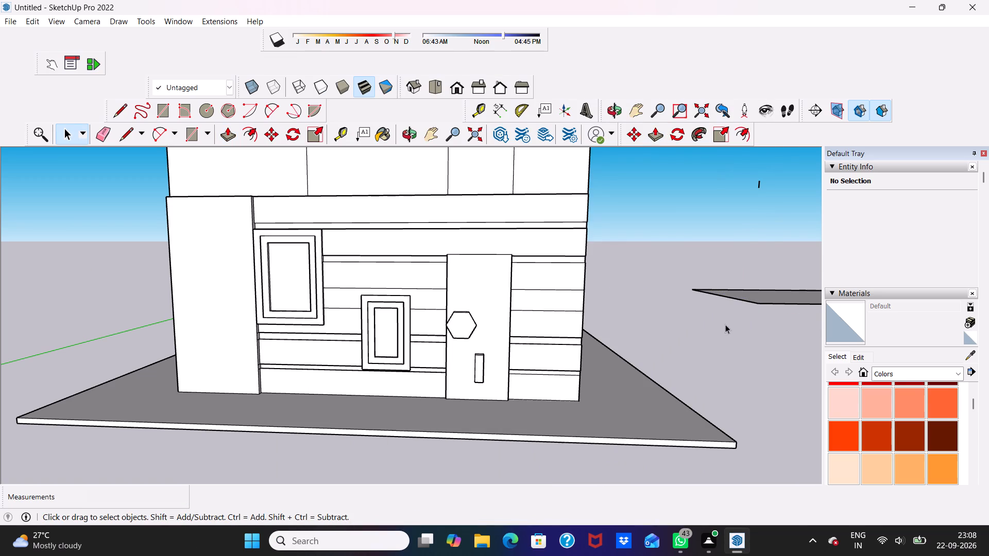
Examine the detailed front wall and the upper storey of the building from several angles.
middle_drag(705, 307, 590, 235)
middle_click(590, 235)
middle_drag(572, 277, 706, 318)
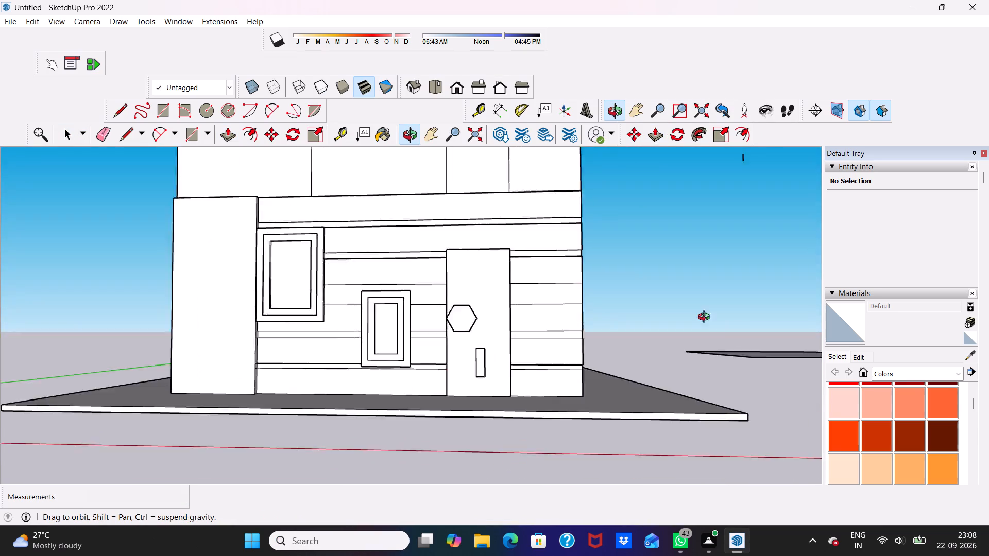
middle_drag(706, 318, 760, 421)
scroll(234, 236, up, 2)
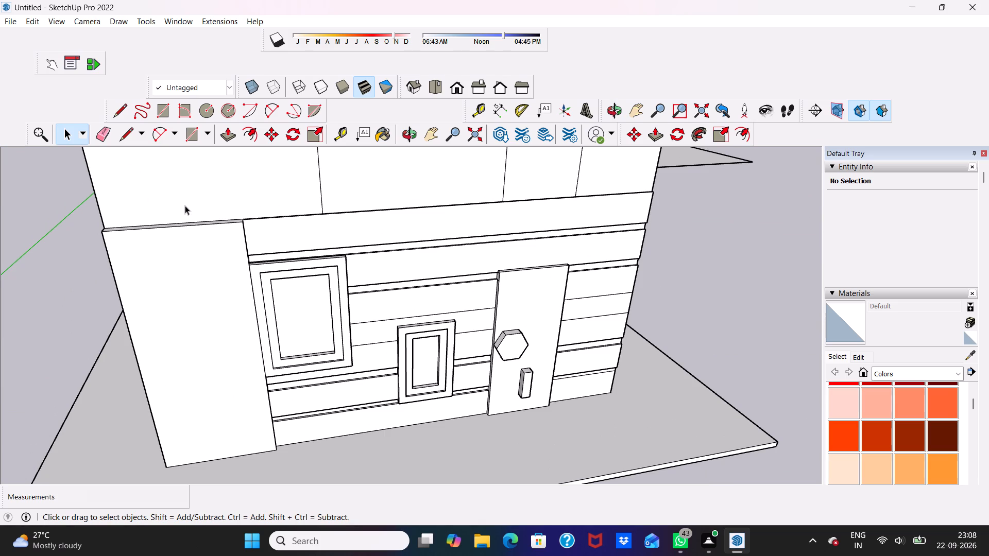
scroll(184, 205, down, 5)
scroll(227, 258, down, 2)
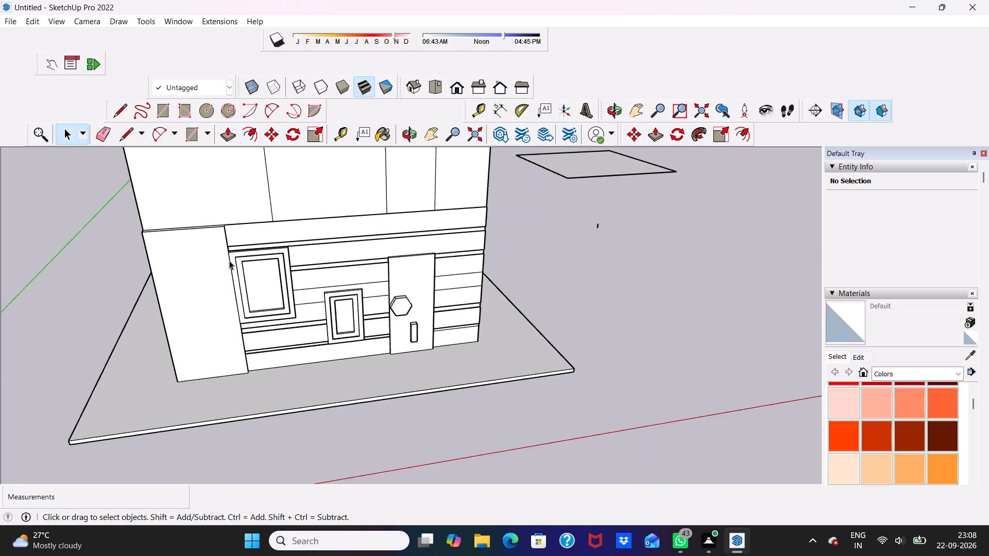
scroll(229, 260, down, 4)
middle_drag(234, 267, 295, 306)
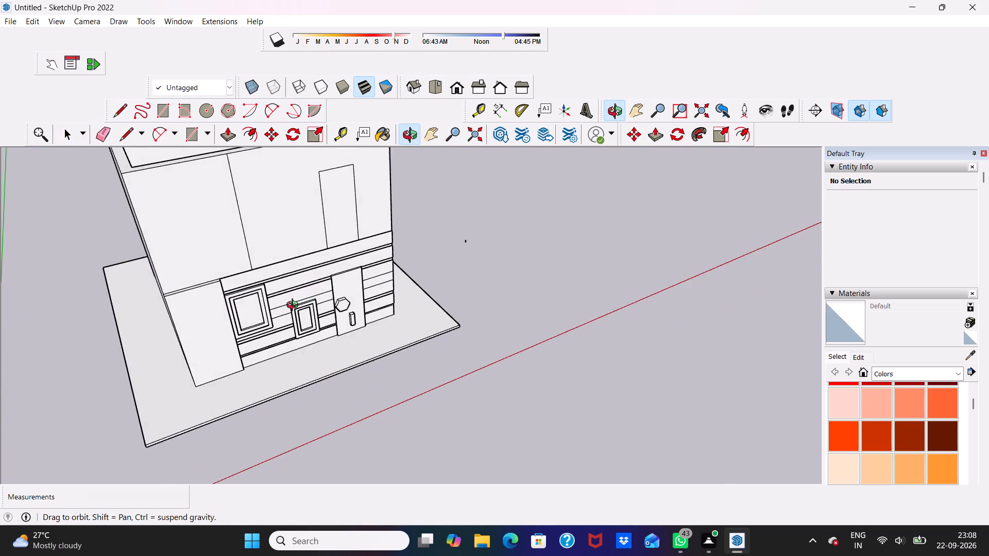
middle_drag(295, 306, 171, 361)
scroll(172, 368, down, 4)
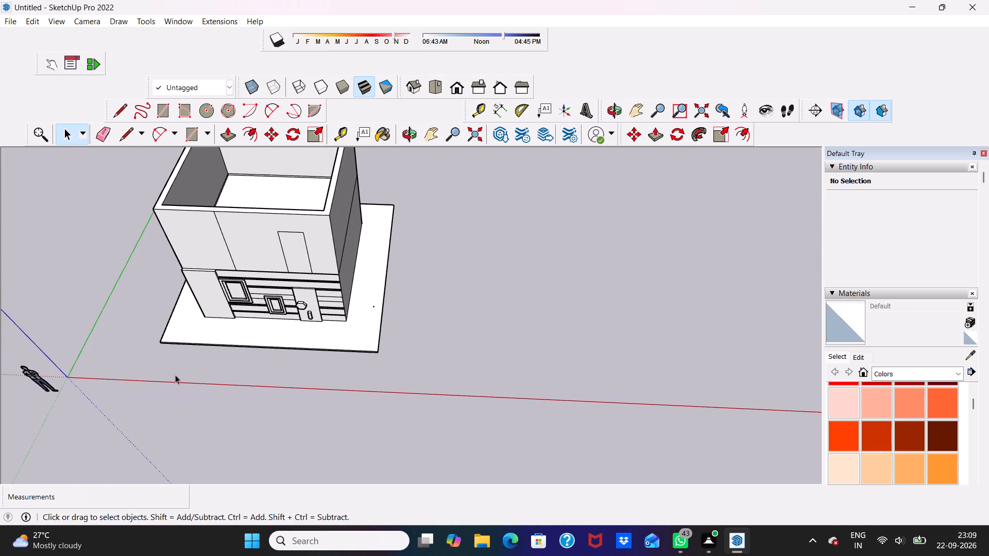
middle_drag(175, 375, 276, 285)
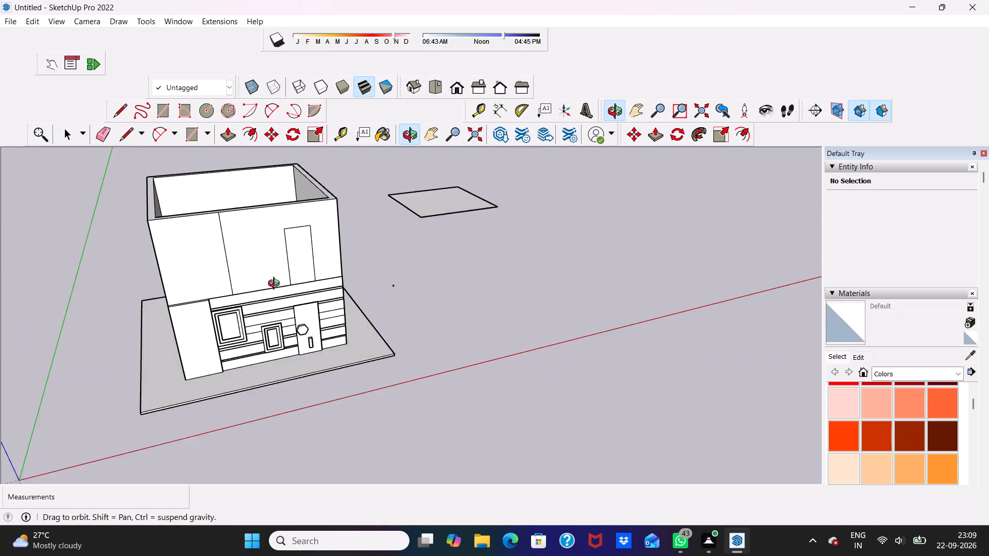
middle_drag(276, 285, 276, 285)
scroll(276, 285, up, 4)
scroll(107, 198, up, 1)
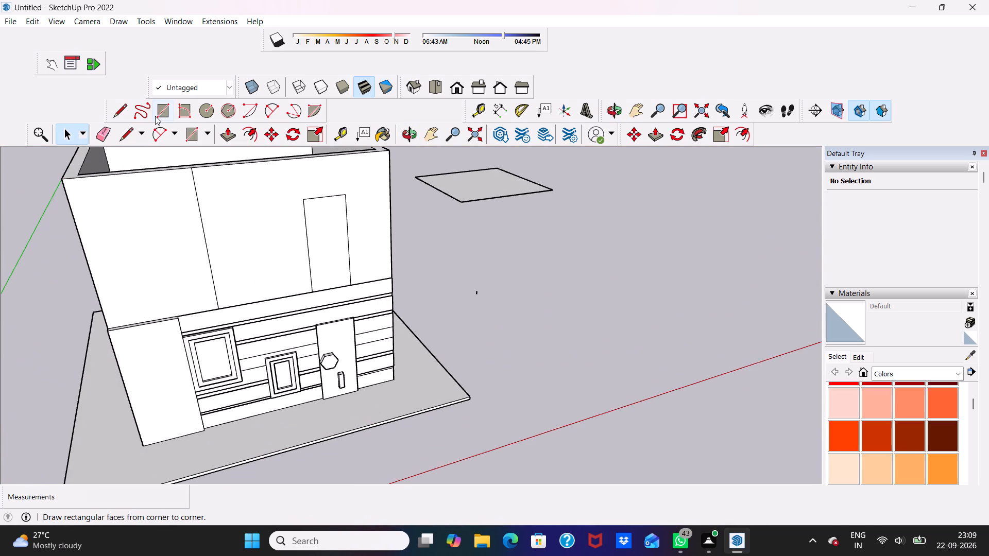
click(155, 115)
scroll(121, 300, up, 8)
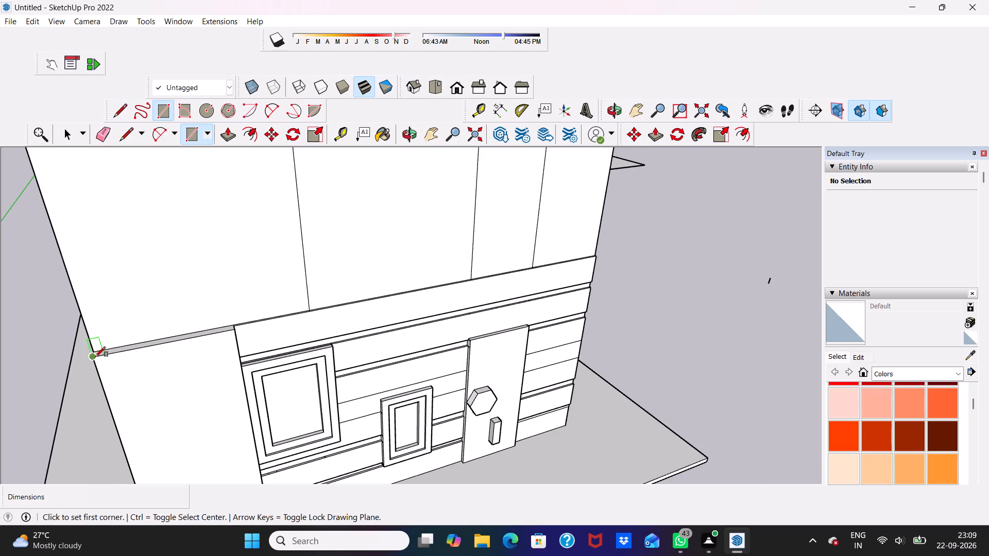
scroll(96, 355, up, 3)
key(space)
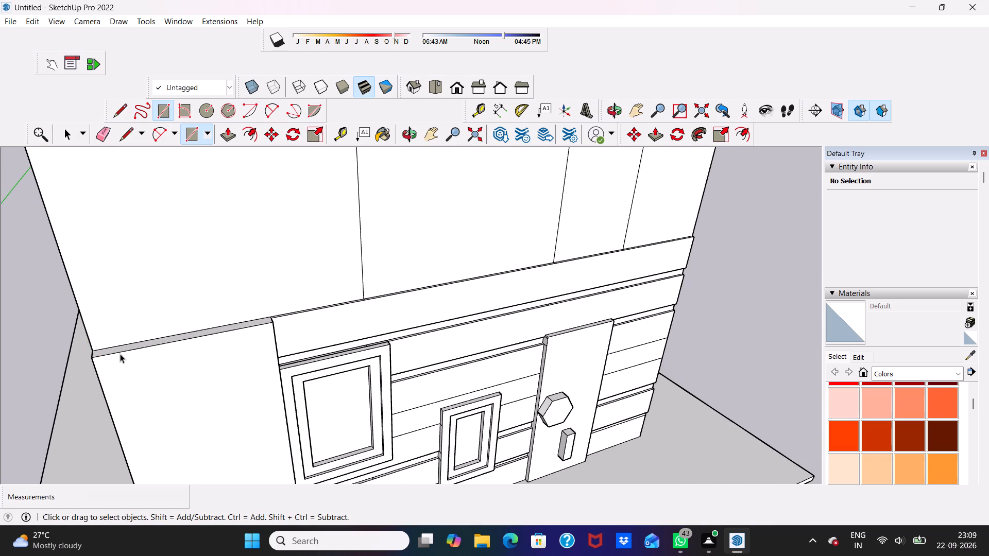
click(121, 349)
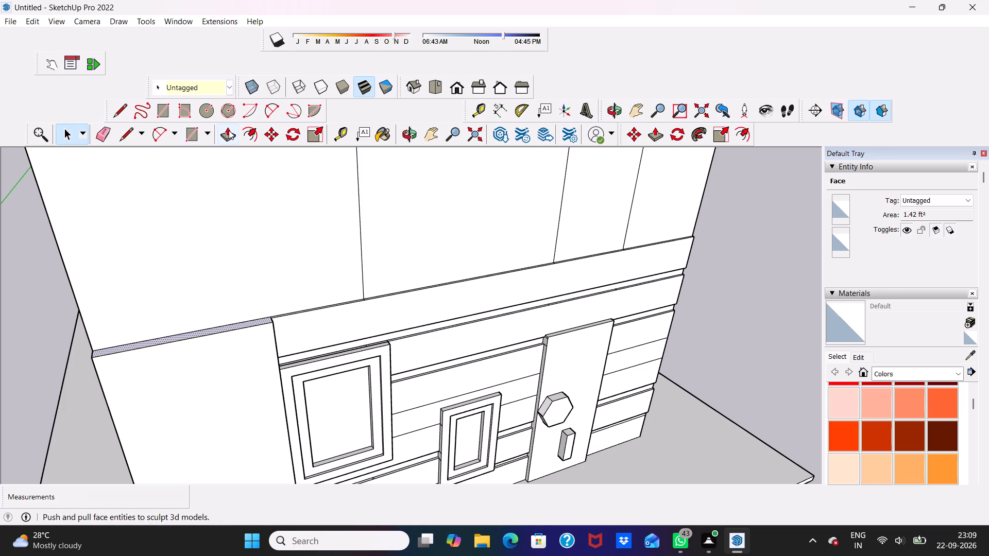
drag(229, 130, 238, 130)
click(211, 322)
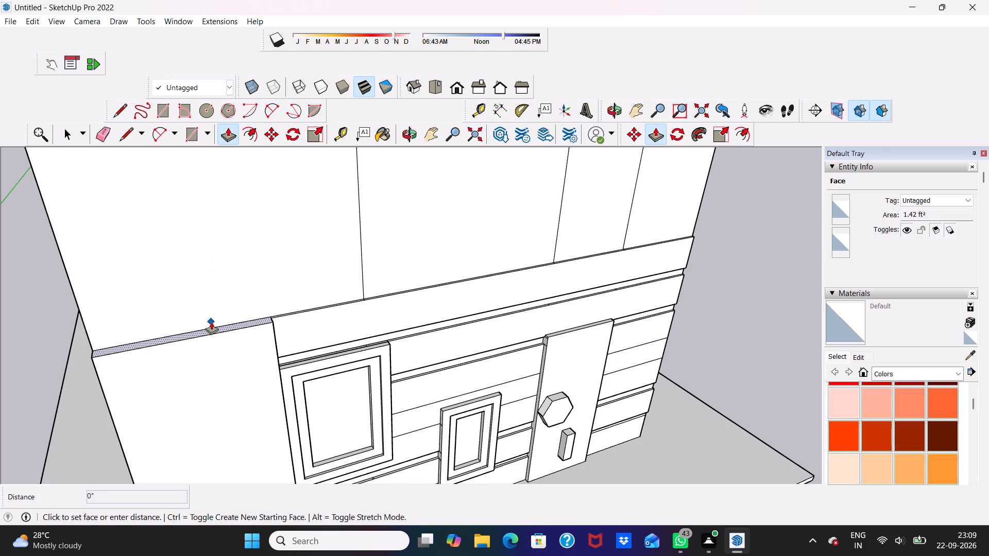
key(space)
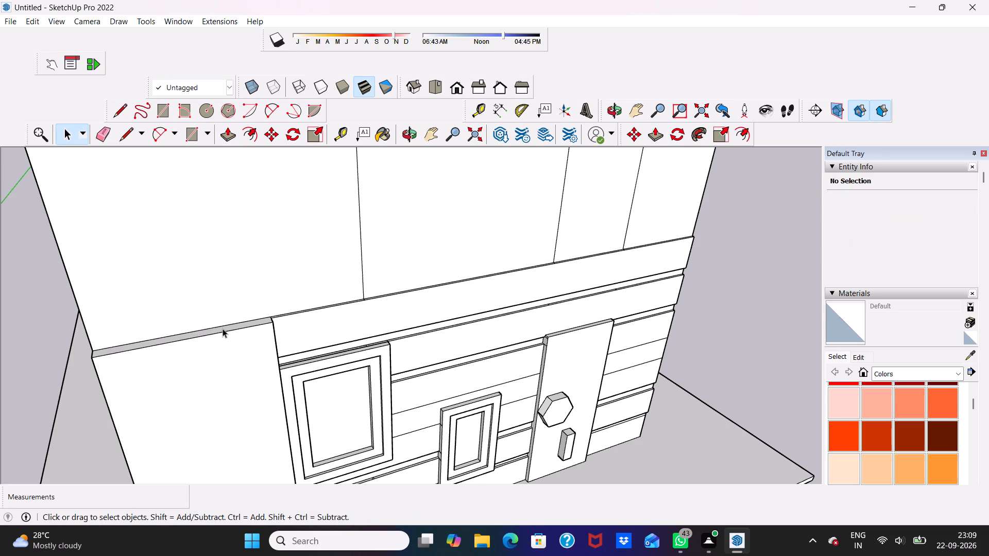
Push/Pull the narrow top face of the plain raised panel beside the large window upward by about 1' 7".
scroll(228, 340, down, 1)
middle_drag(248, 372, 125, 324)
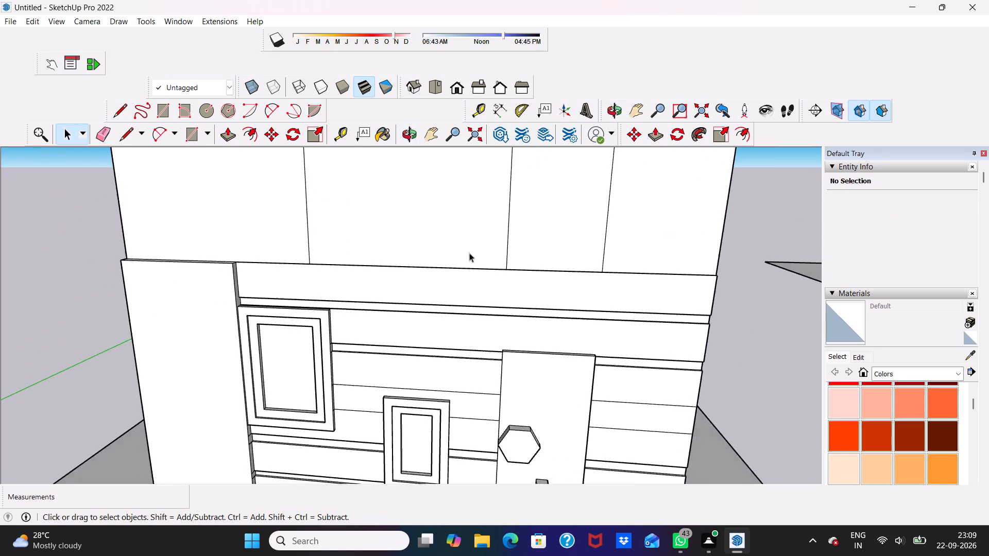
scroll(467, 246, up, 4)
scroll(130, 241, down, 5)
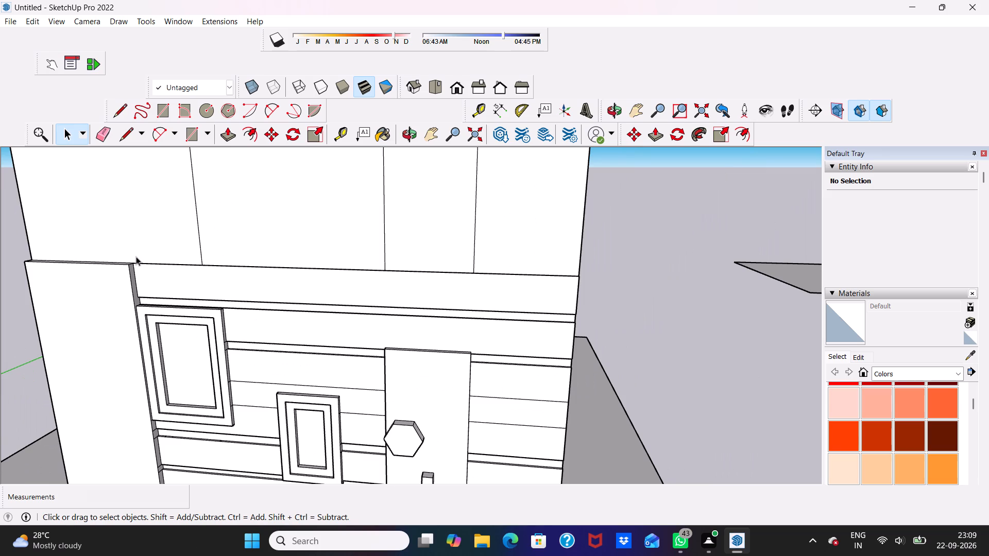
scroll(136, 256, up, 4)
middle_drag(129, 266, 160, 288)
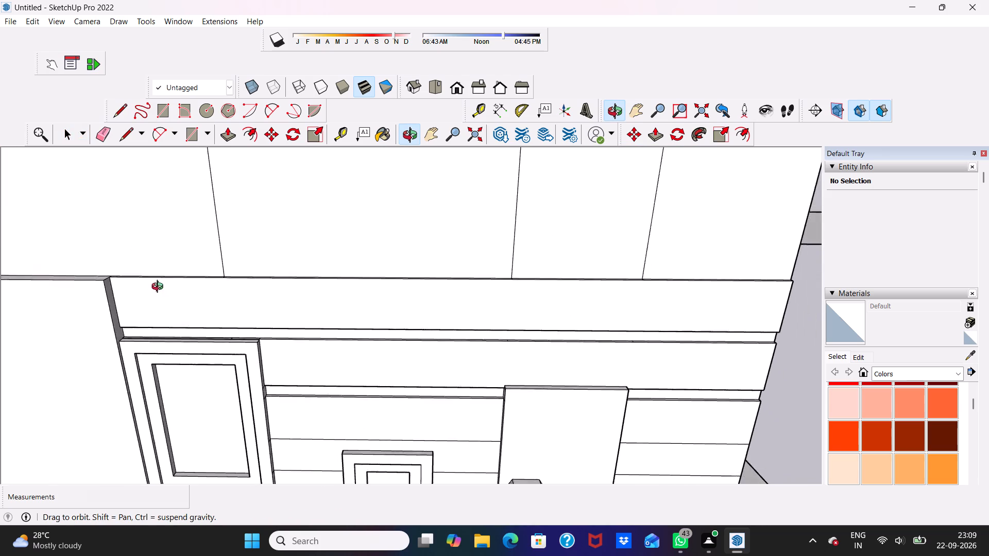
middle_drag(160, 288, 237, 314)
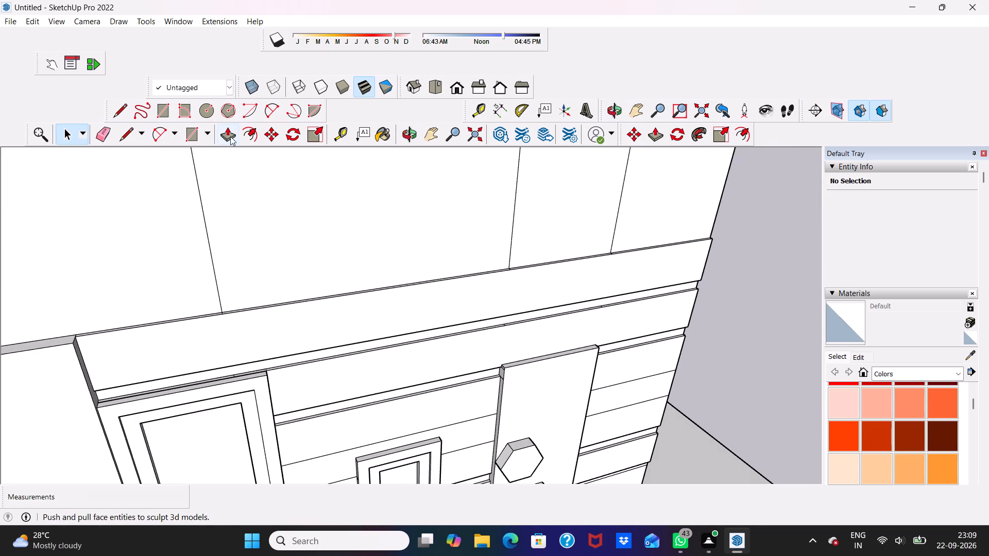
click(229, 136)
scroll(15, 354, up, 3)
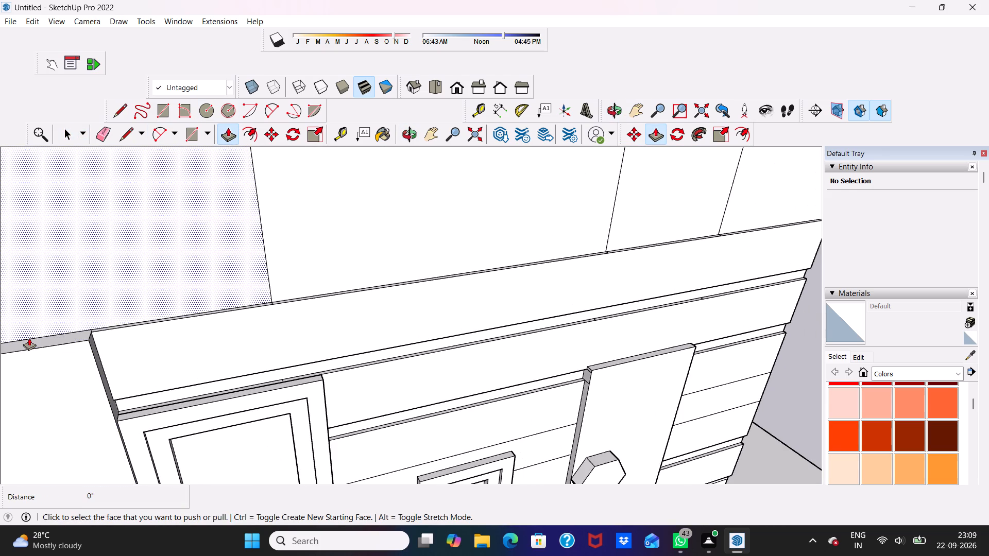
click(31, 340)
scroll(33, 258, down, 1)
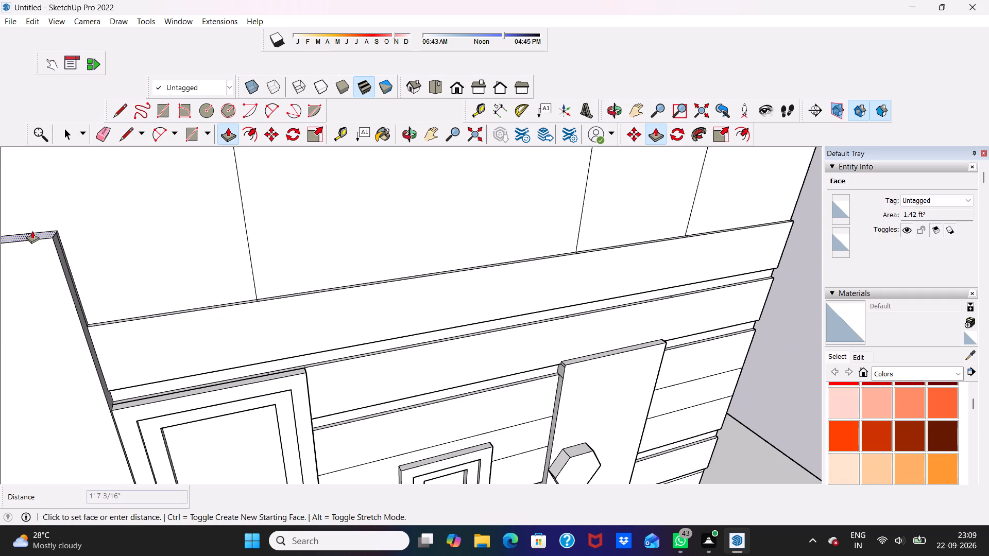
click(32, 231)
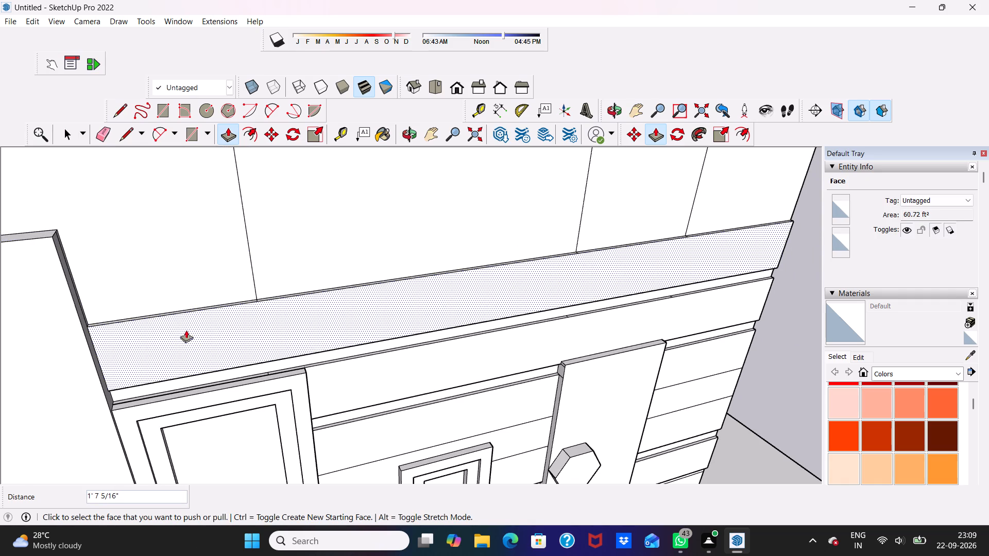
key(space)
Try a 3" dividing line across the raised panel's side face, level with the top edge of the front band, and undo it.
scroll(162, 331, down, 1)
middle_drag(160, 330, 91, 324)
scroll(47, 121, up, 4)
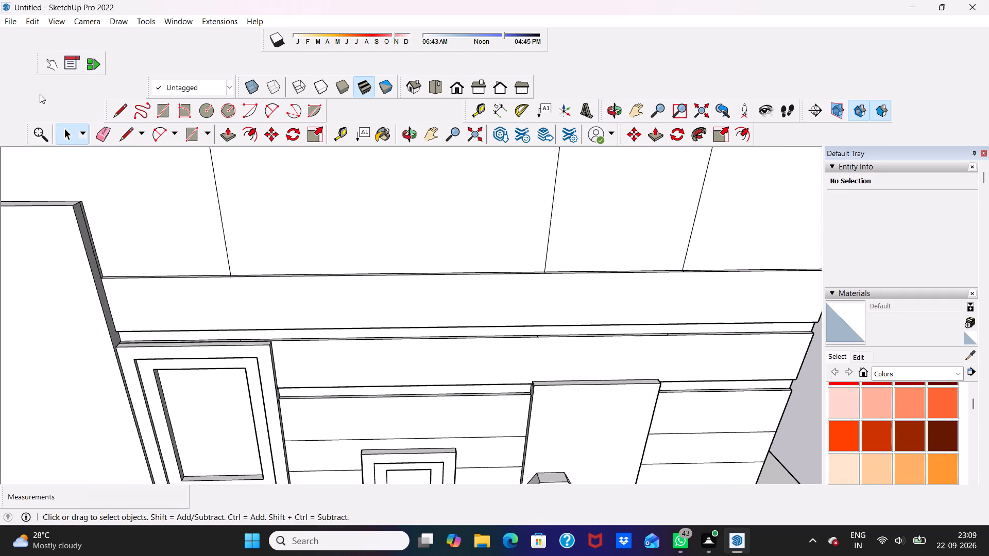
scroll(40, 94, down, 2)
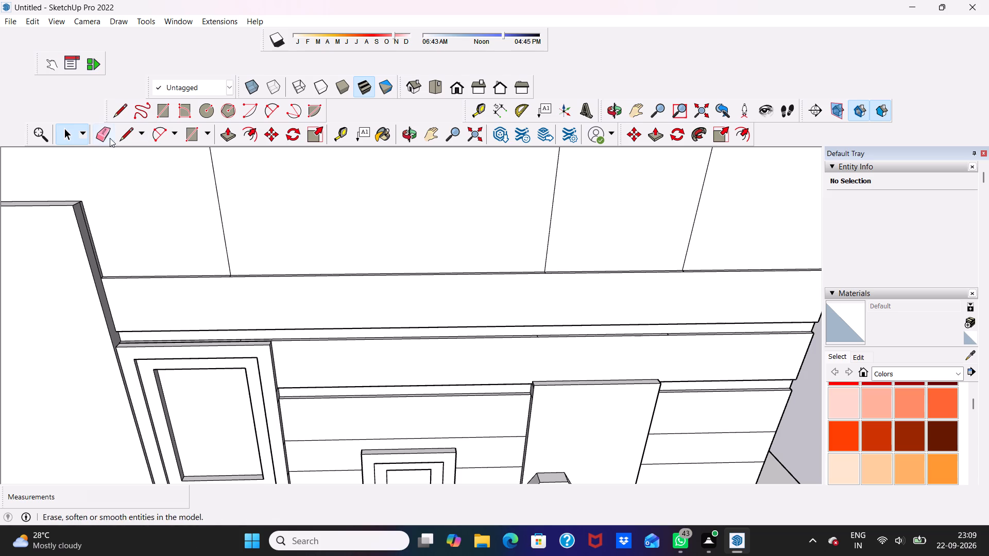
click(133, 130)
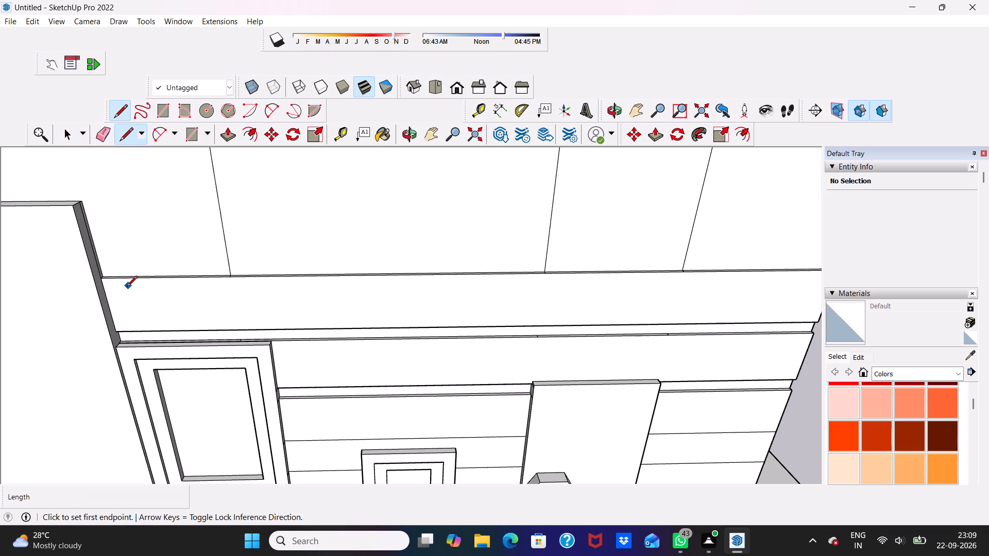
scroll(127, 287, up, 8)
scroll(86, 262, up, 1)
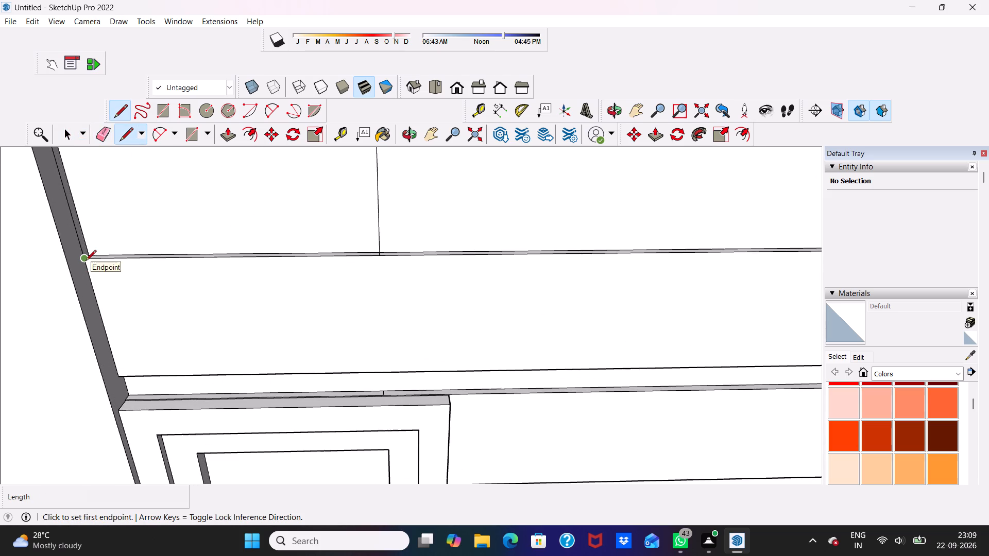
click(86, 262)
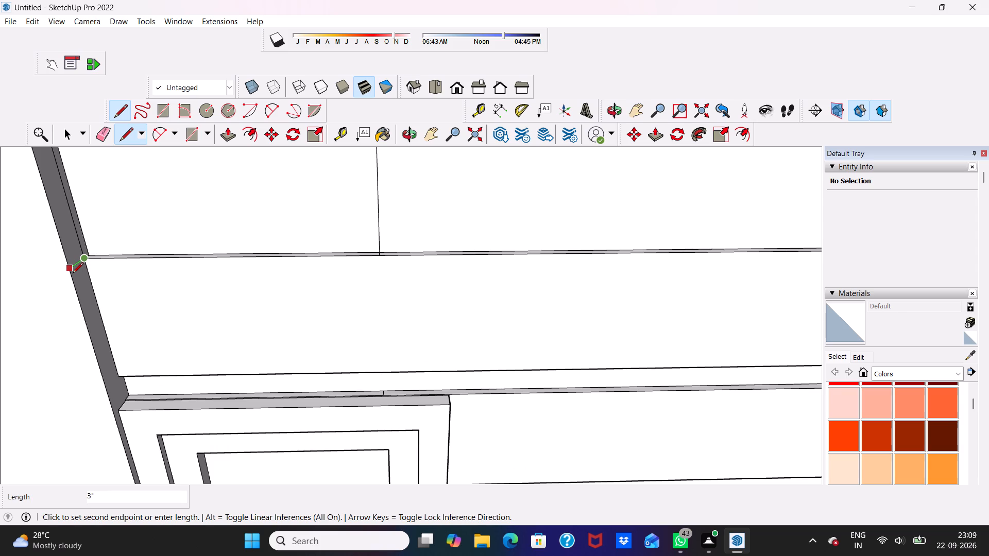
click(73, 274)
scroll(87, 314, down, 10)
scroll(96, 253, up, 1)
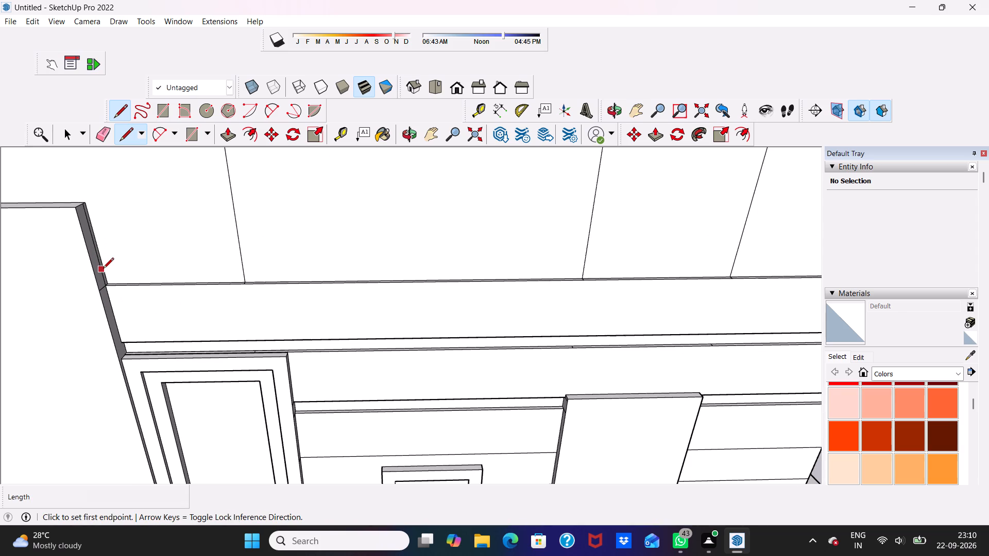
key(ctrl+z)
Draw two 3" lines across the raised panel's side face, one below and one above the front band's top edge.
scroll(108, 315, up, 1)
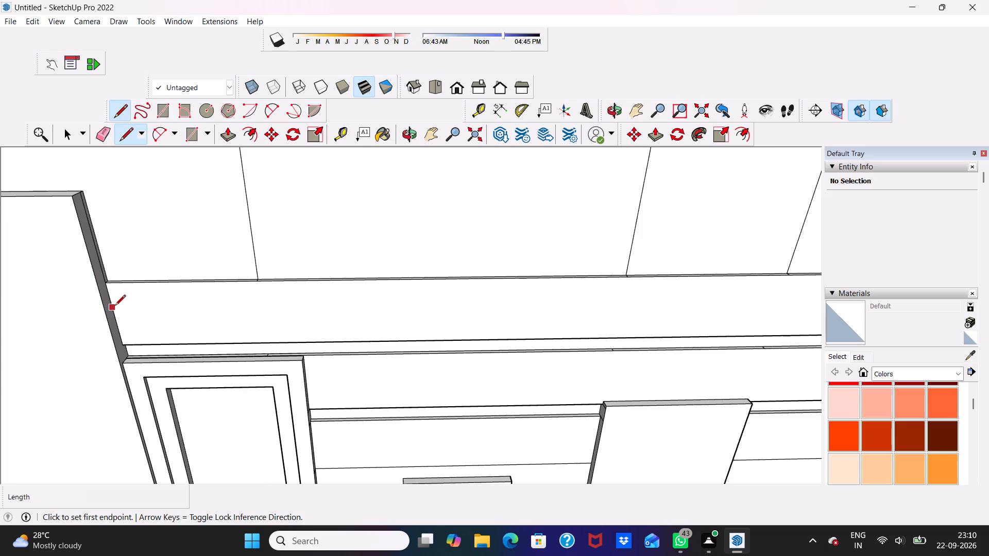
click(113, 306)
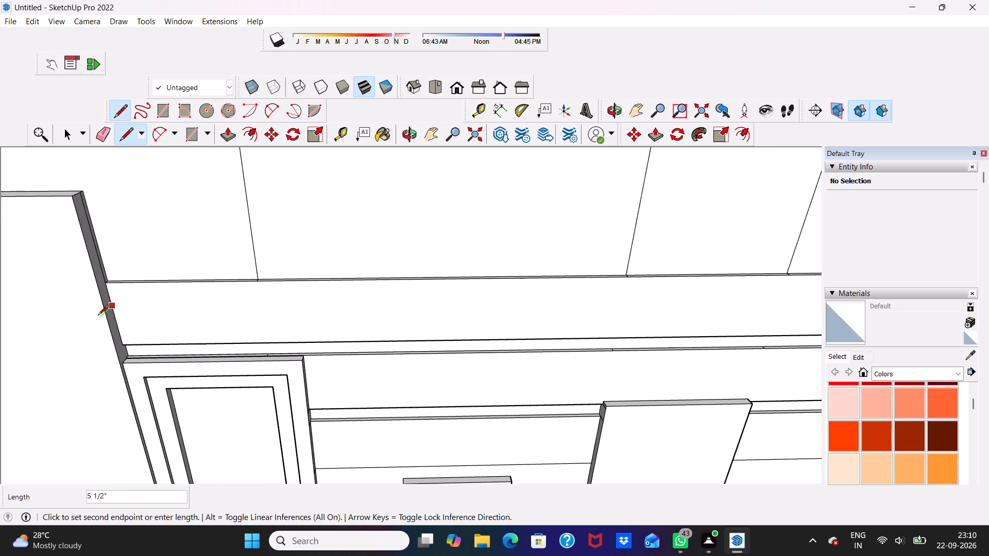
scroll(97, 315, up, 5)
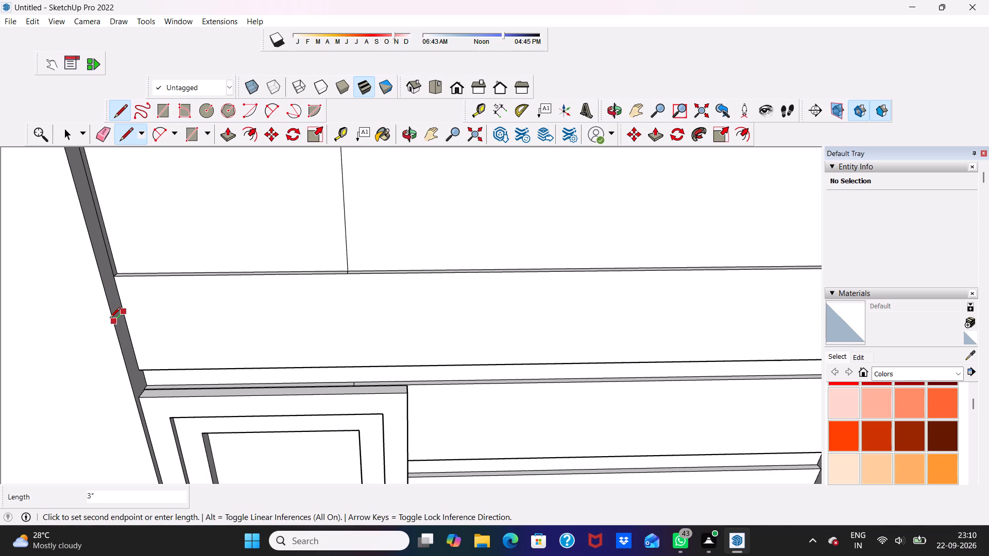
click(110, 319)
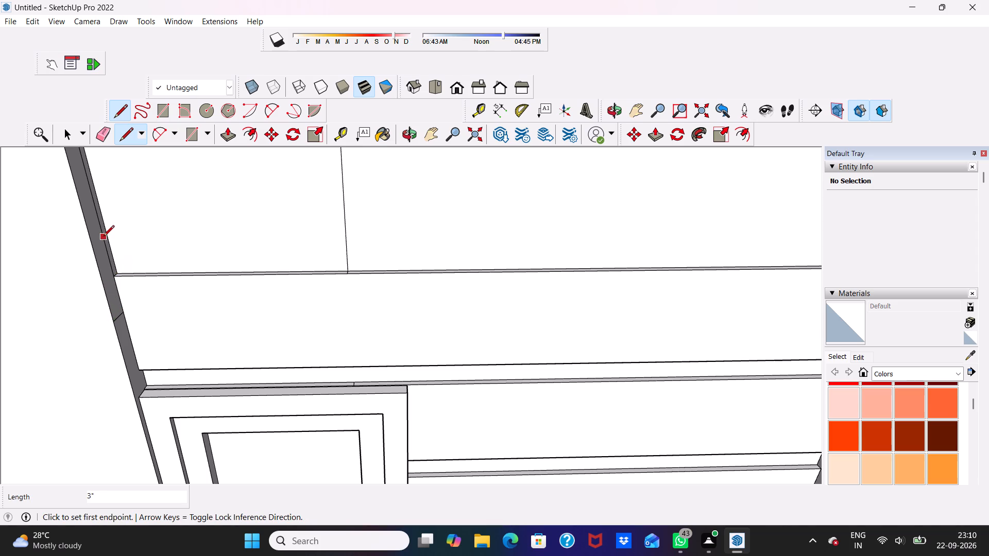
click(104, 237)
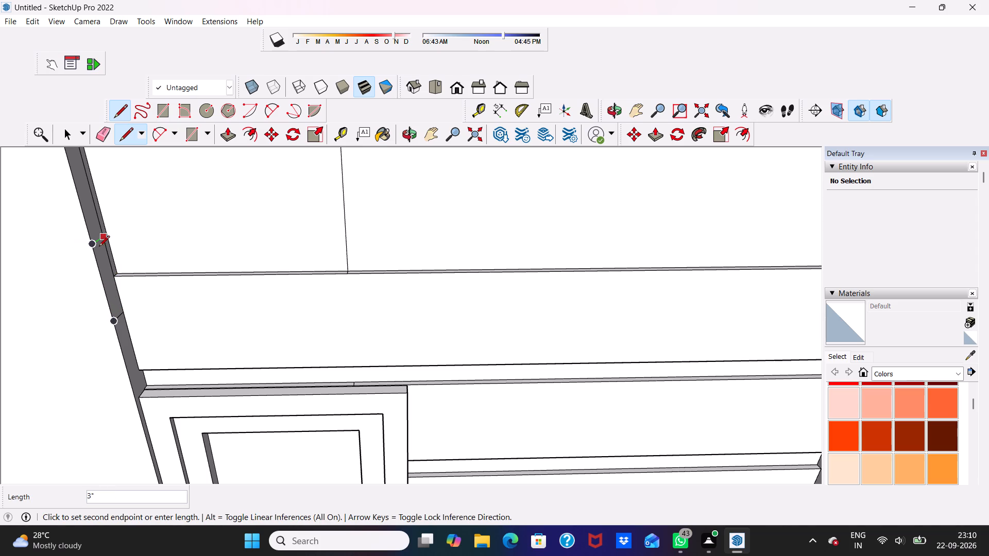
click(96, 246)
key(space)
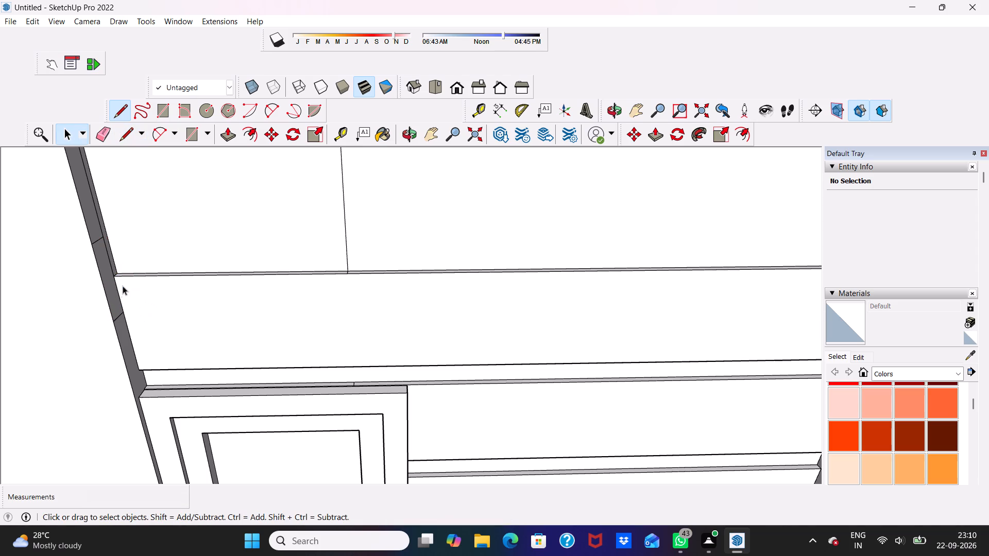
Push/Pull the small side face between the two lines along the front wall to its far end, about 15' 7".
click(107, 287)
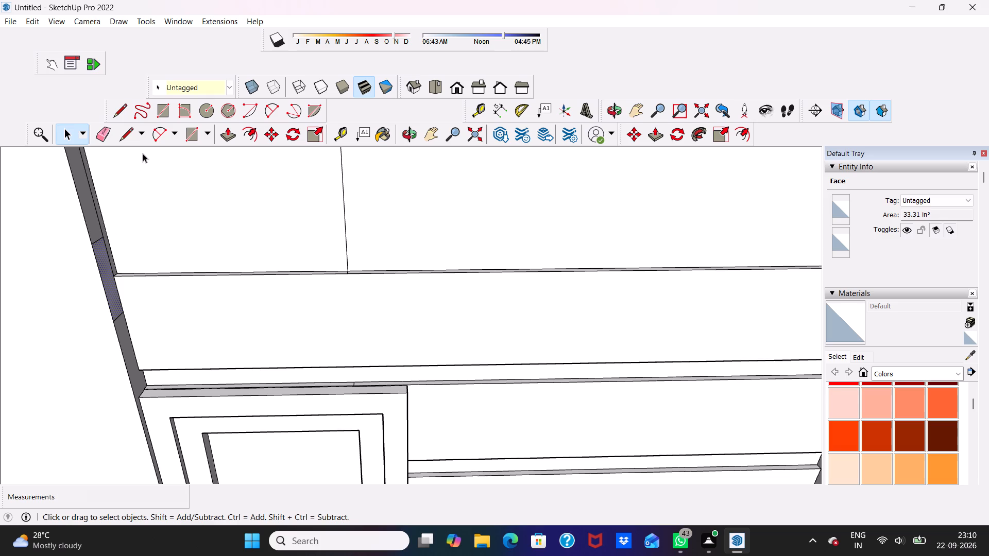
click(226, 131)
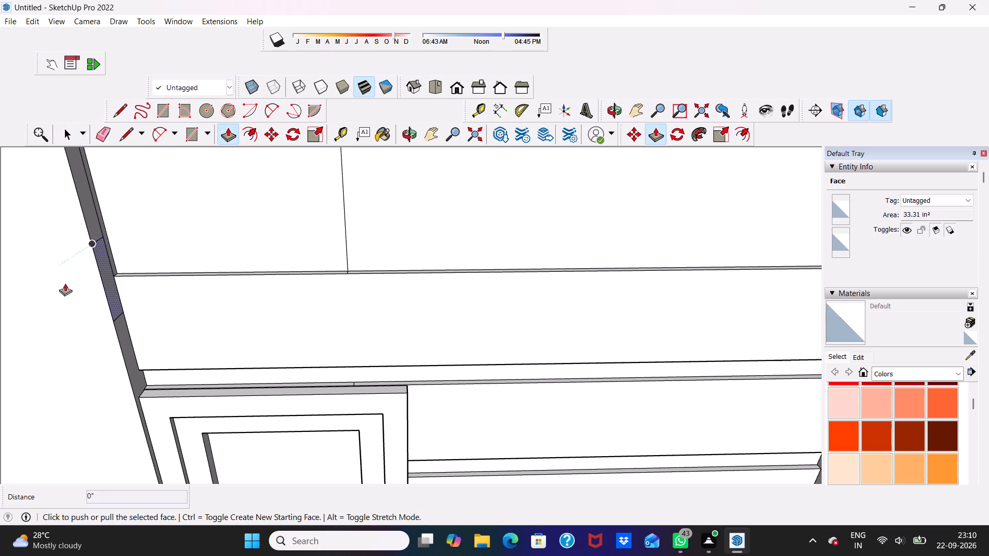
click(104, 264)
scroll(102, 260, down, 2)
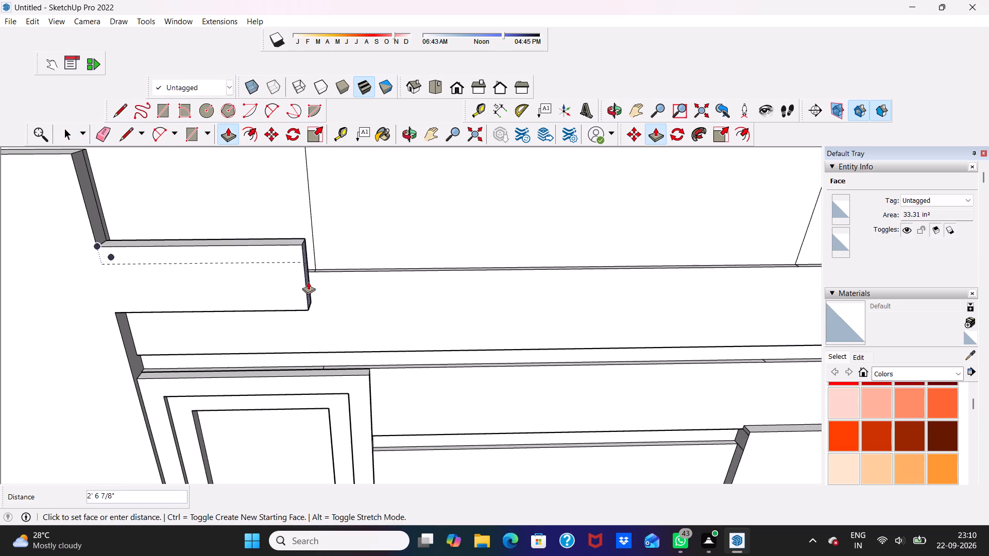
scroll(362, 279, down, 4)
scroll(616, 285, down, 4)
scroll(660, 298, down, 9)
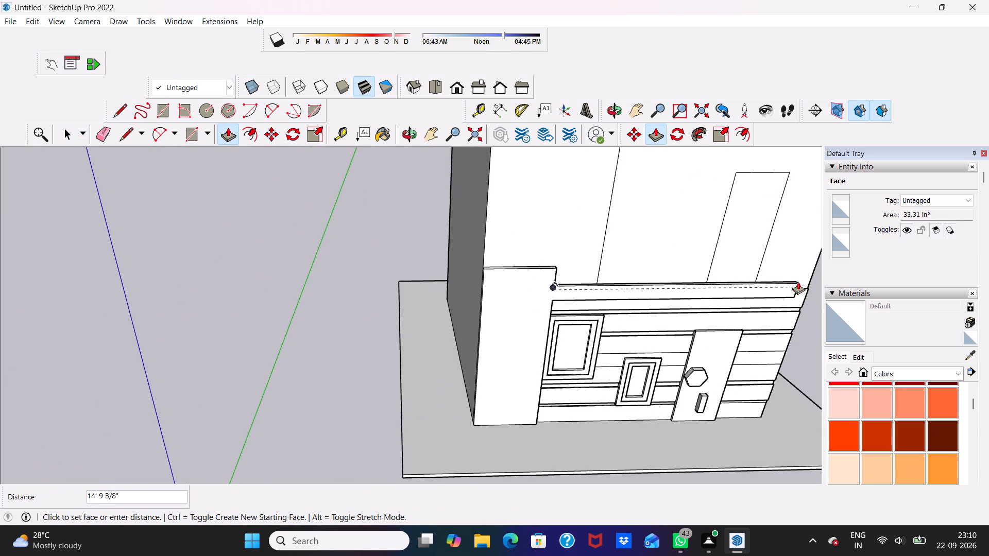
click(810, 279)
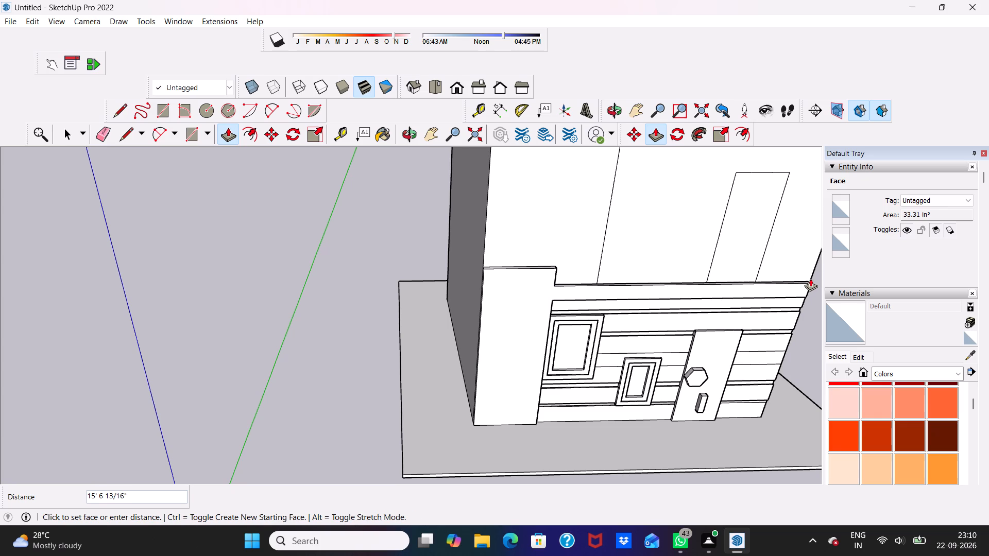
middle_drag(561, 334, 493, 181)
scroll(628, 270, up, 4)
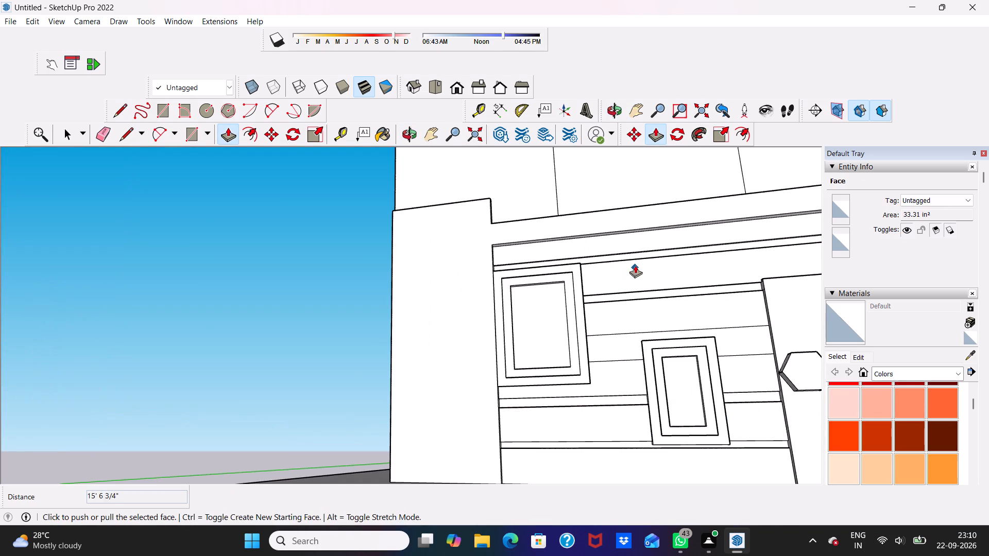
key(space)
Draw a vertical line about 11" long separating the horizontal strip's front face from the plain raised panel.
scroll(568, 229, up, 4)
click(549, 223)
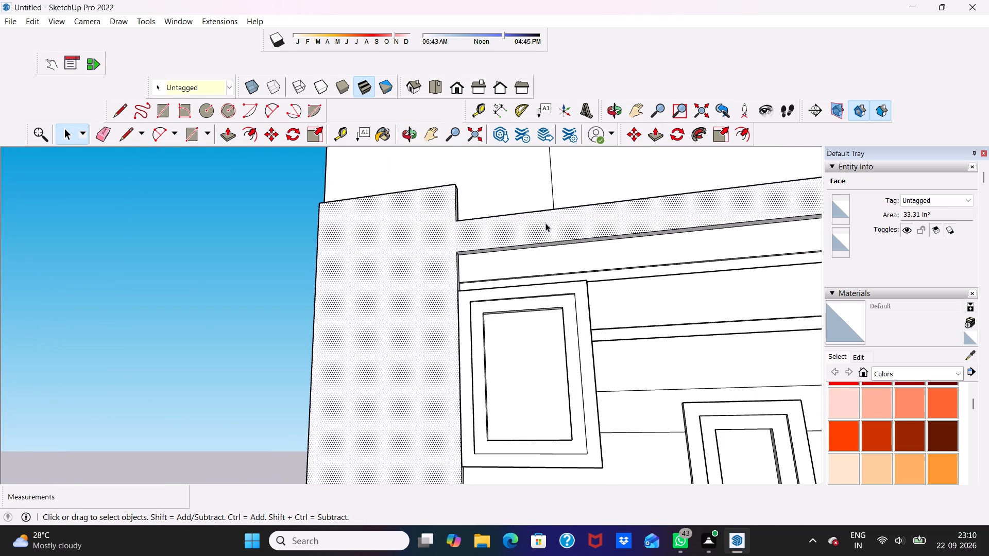
click(26, 88)
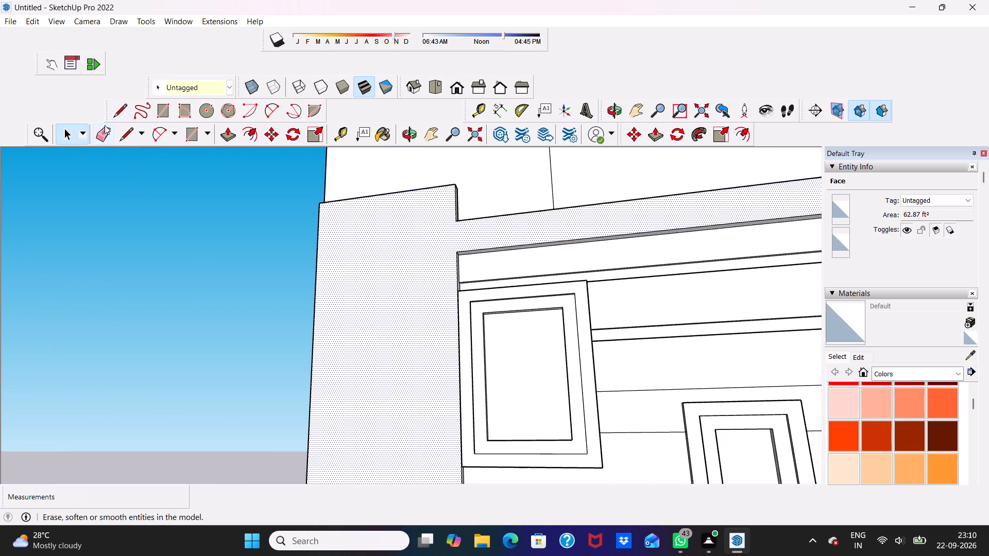
click(120, 130)
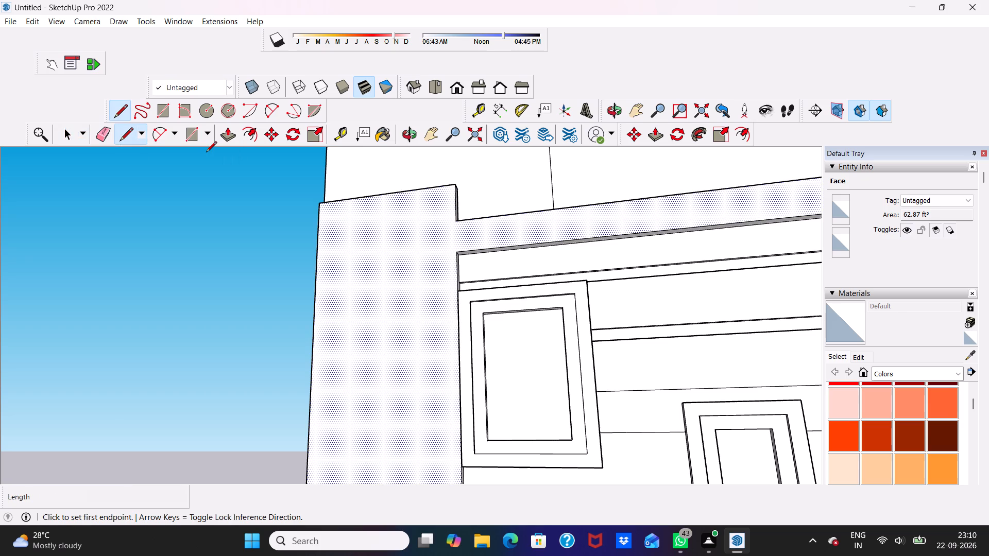
click(456, 224)
click(459, 251)
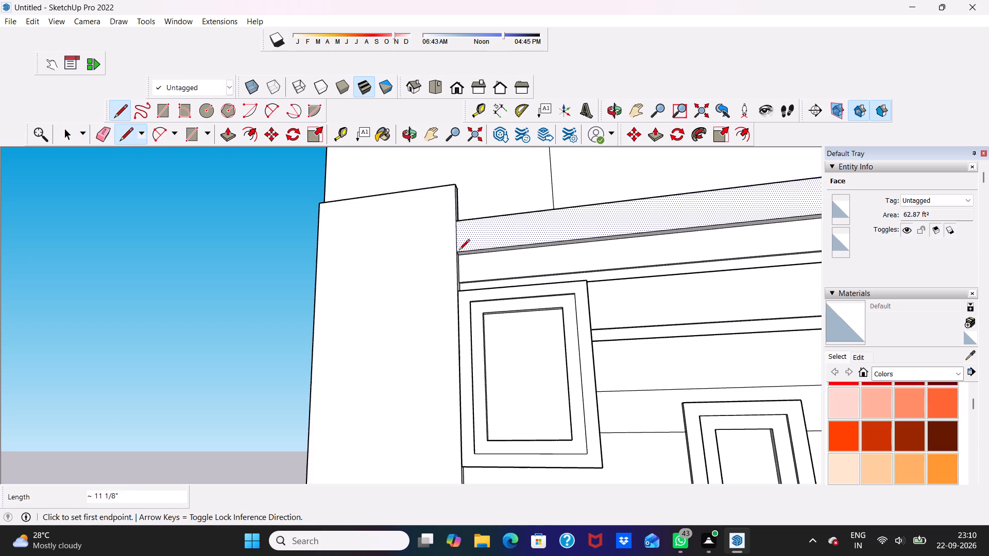
key(space)
Push/Pull the horizontal strip's front face outward by 1'.
click(514, 223)
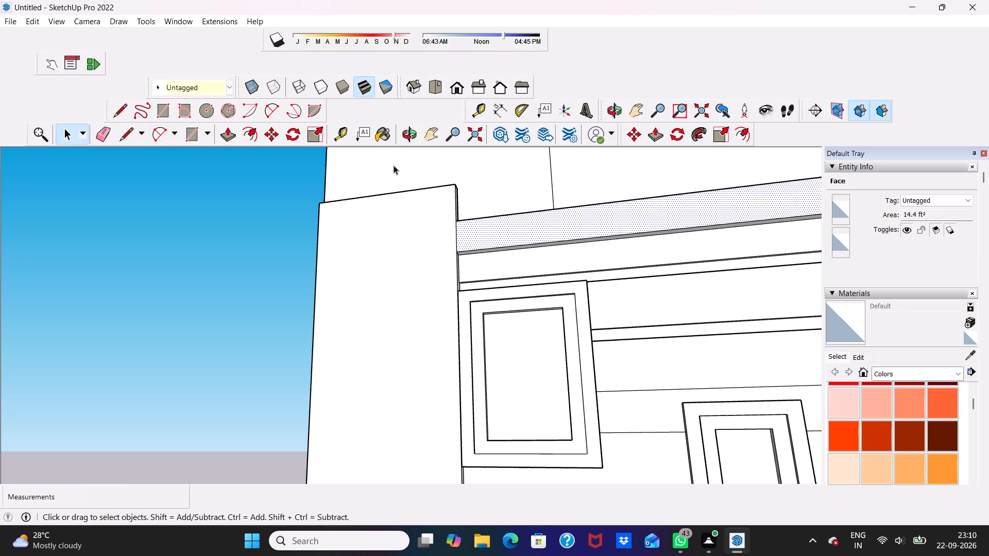
click(226, 131)
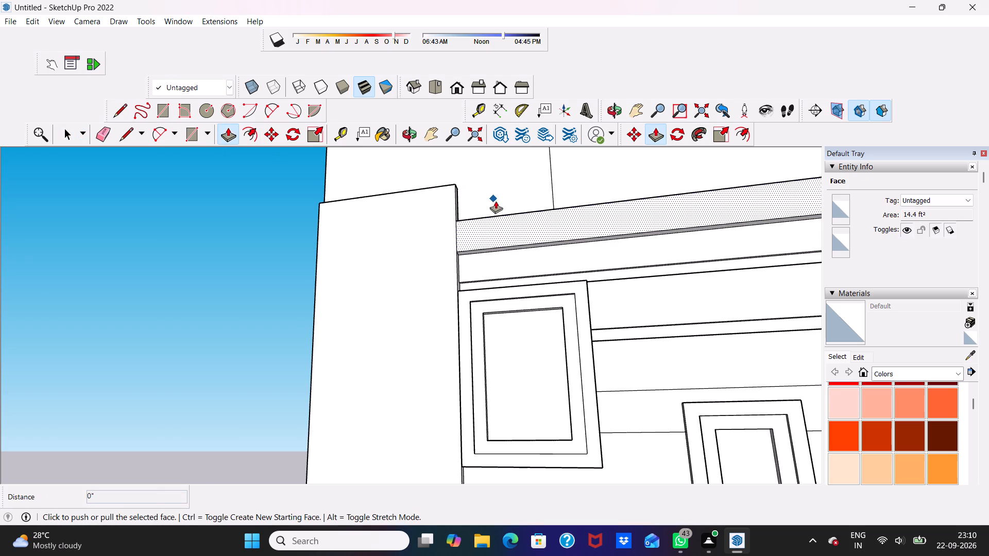
click(502, 214)
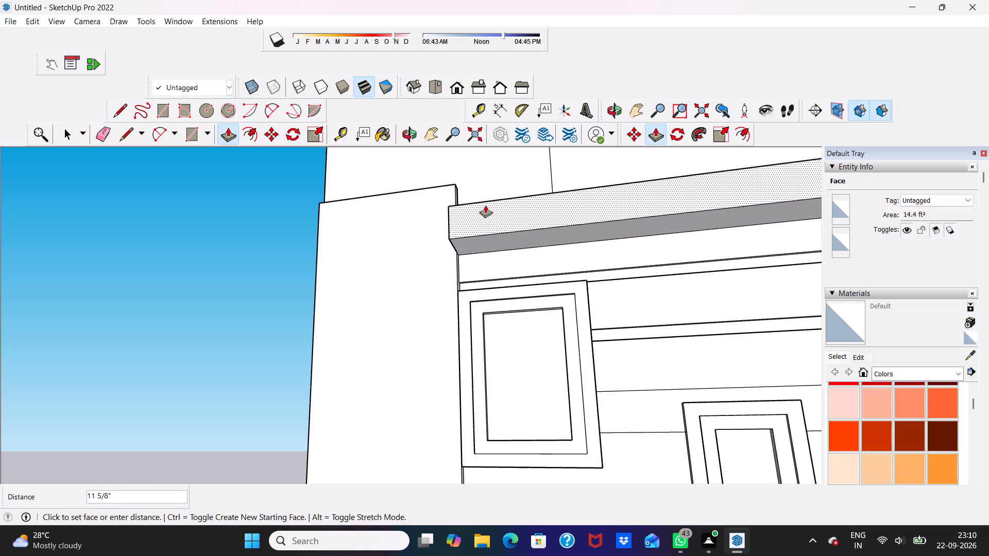
text(1')
key(Return)
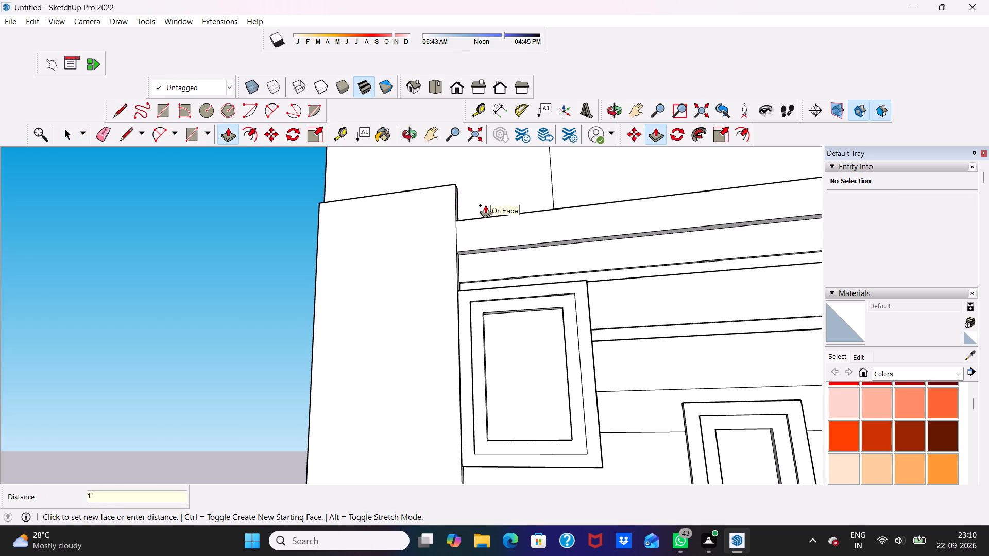
scroll(502, 244, down, 4)
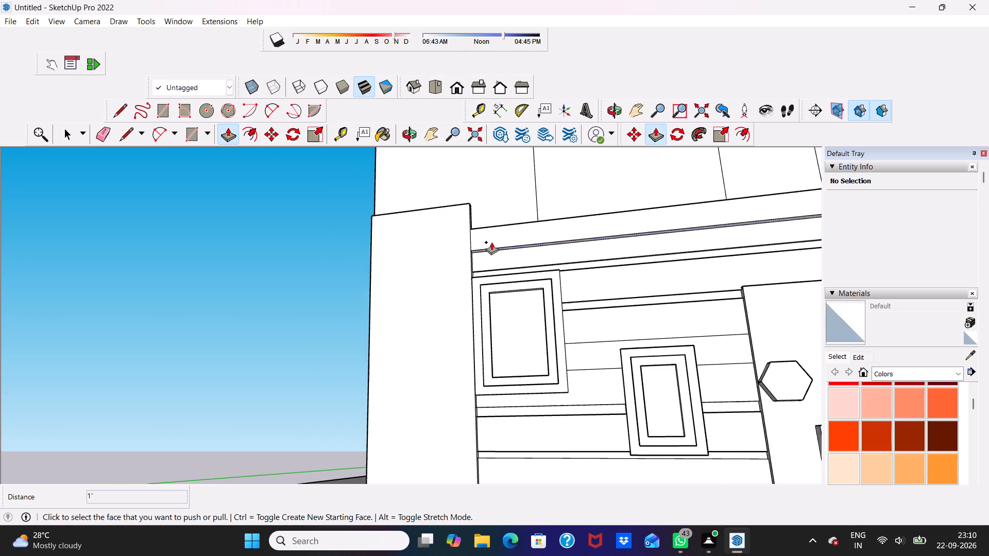
middle_drag(501, 258, 571, 256)
scroll(571, 256, down, 1)
click(562, 246)
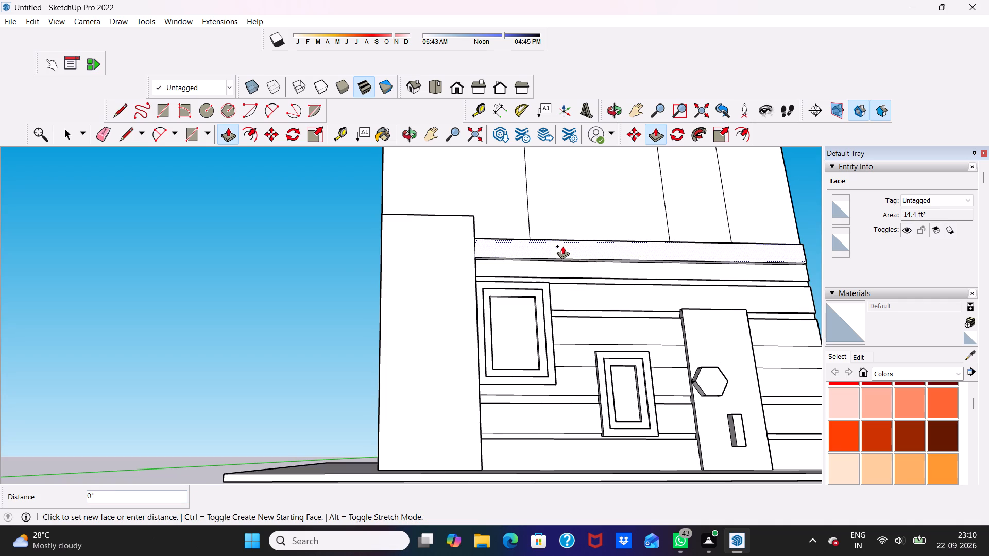
scroll(556, 256, down, 4)
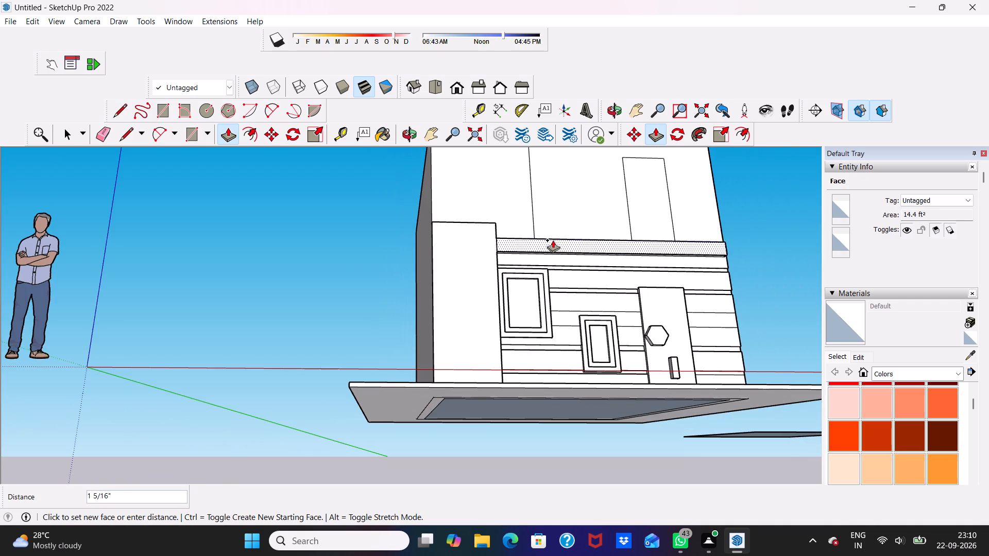
text(1')
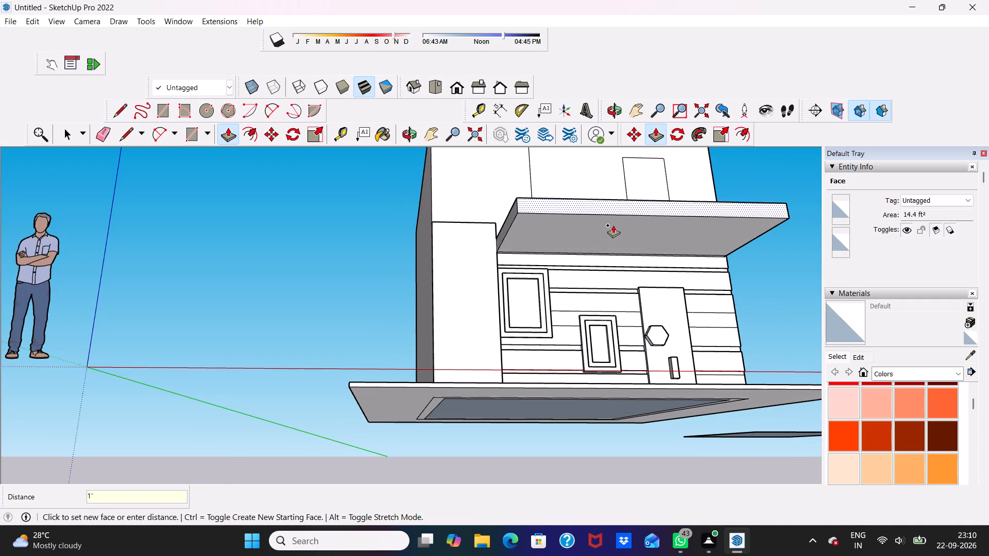
key(Return)
Push/Pull the projecting strip's end face across the plain raised panel to its outer edge, about 4' 4".
scroll(627, 219, down, 2)
middle_drag(633, 223, 743, 296)
scroll(462, 273, up, 6)
scroll(518, 190, up, 4)
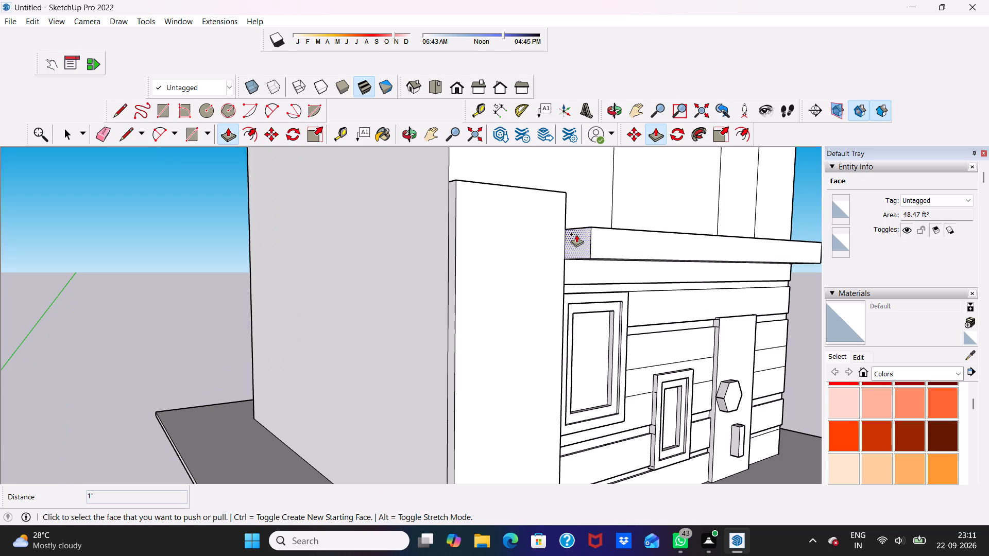
click(576, 234)
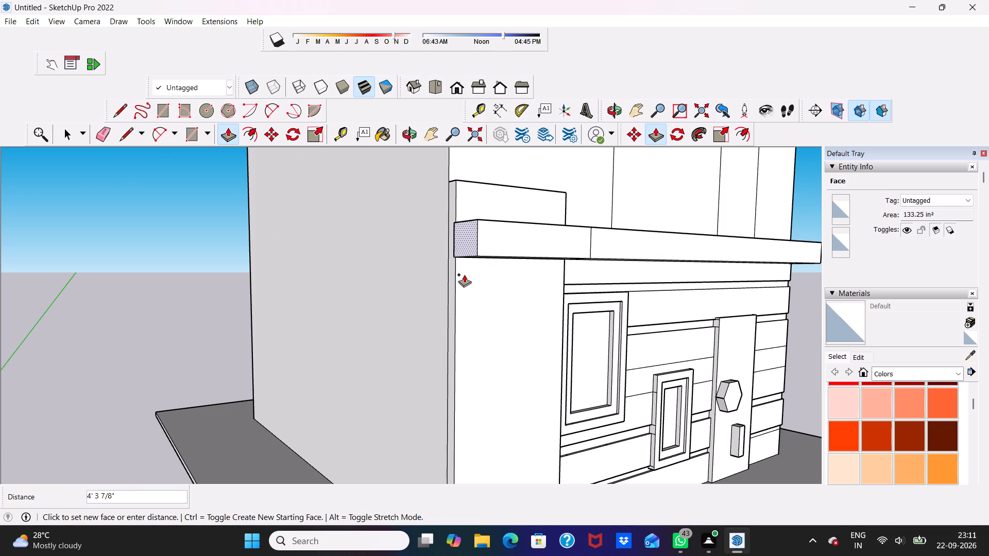
click(464, 274)
Examine the extended projecting strip and the front wall from below, above and the front.
scroll(502, 275, down, 4)
middle_drag(511, 264, 425, 257)
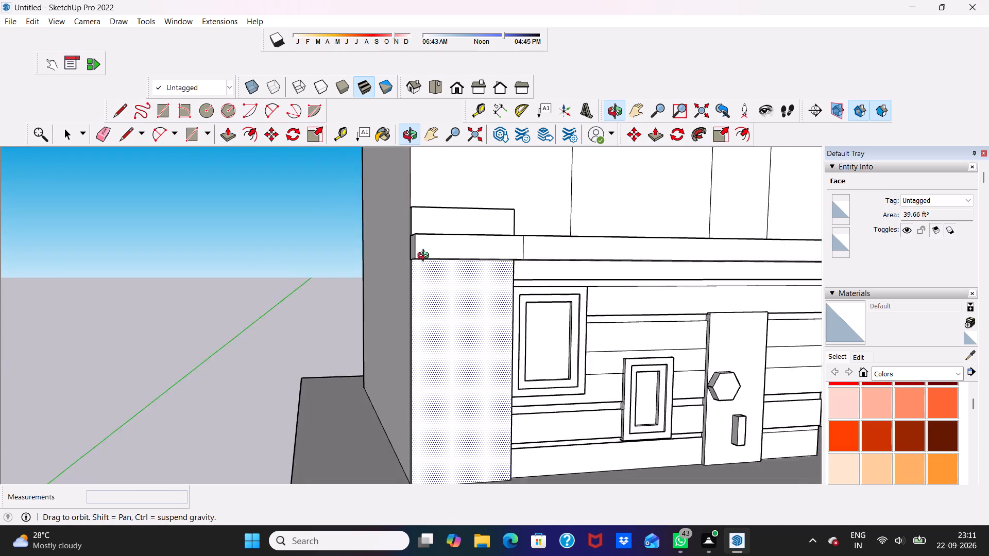
middle_drag(425, 257, 449, 180)
scroll(619, 230, up, 3)
scroll(658, 241, down, 3)
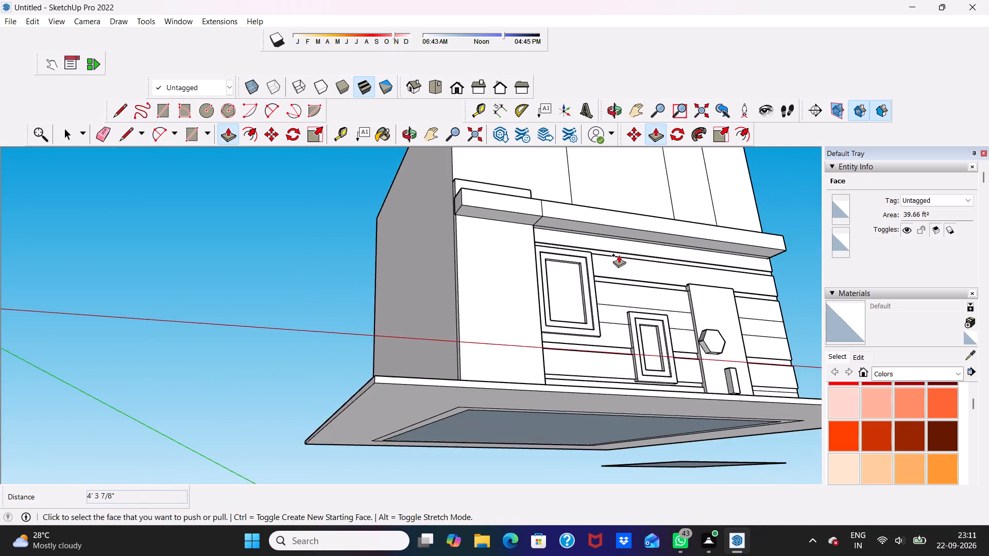
scroll(619, 255, down, 3)
middle_drag(620, 255, 558, 316)
scroll(571, 296, up, 1)
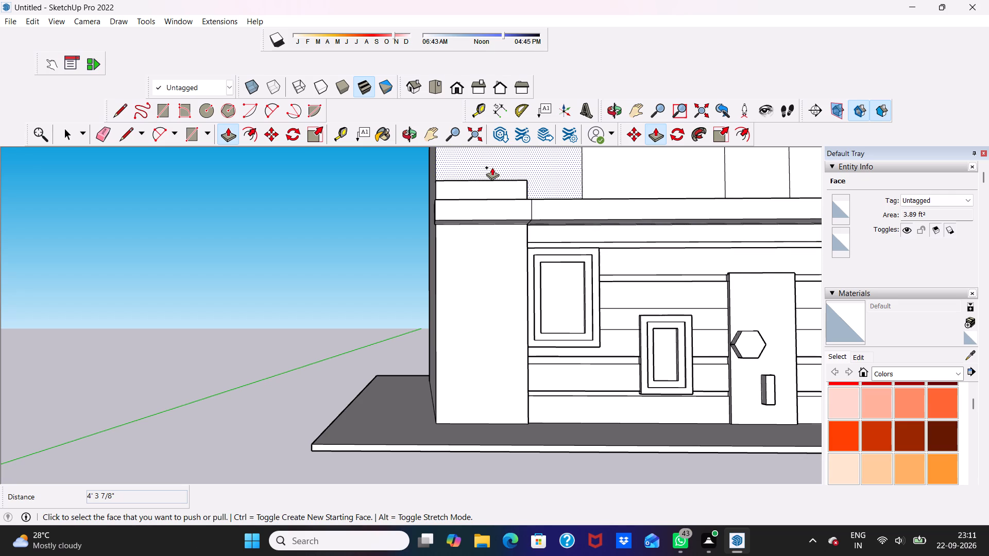
key(space)
scroll(504, 185, down, 5)
middle_drag(522, 184, 511, 216)
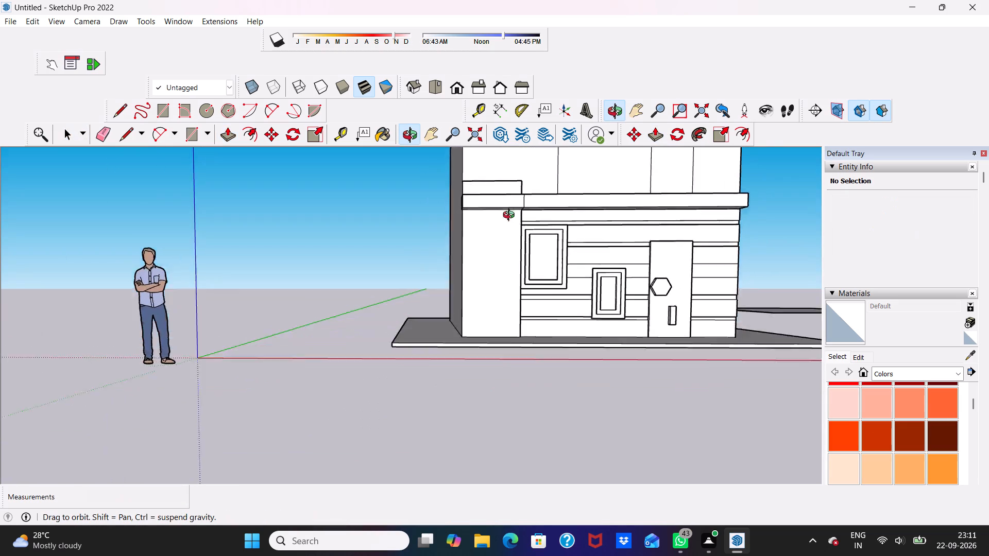
middle_drag(511, 216, 516, 336)
scroll(480, 158, down, 2)
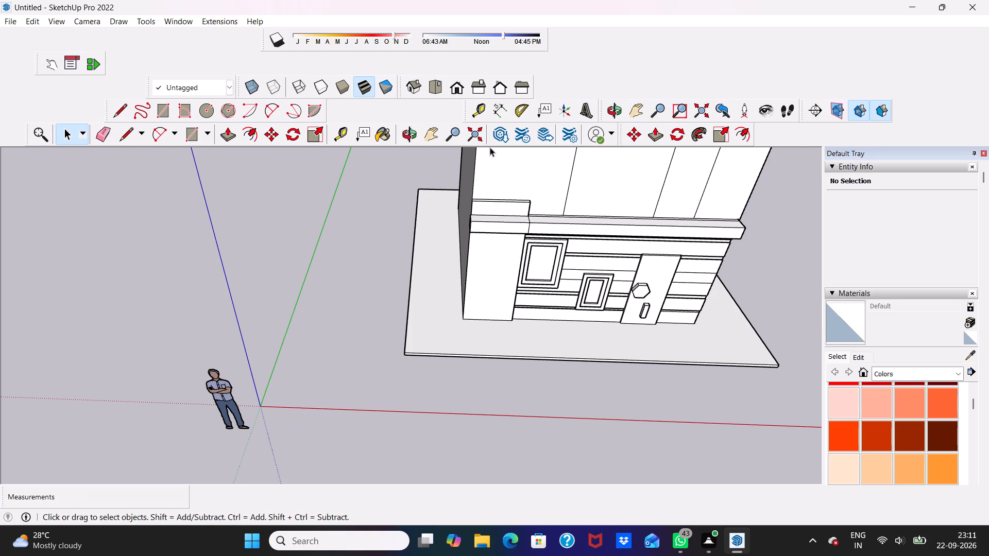
scroll(490, 147, up, 1)
scroll(490, 147, down, 4)
middle_drag(517, 231, 406, 166)
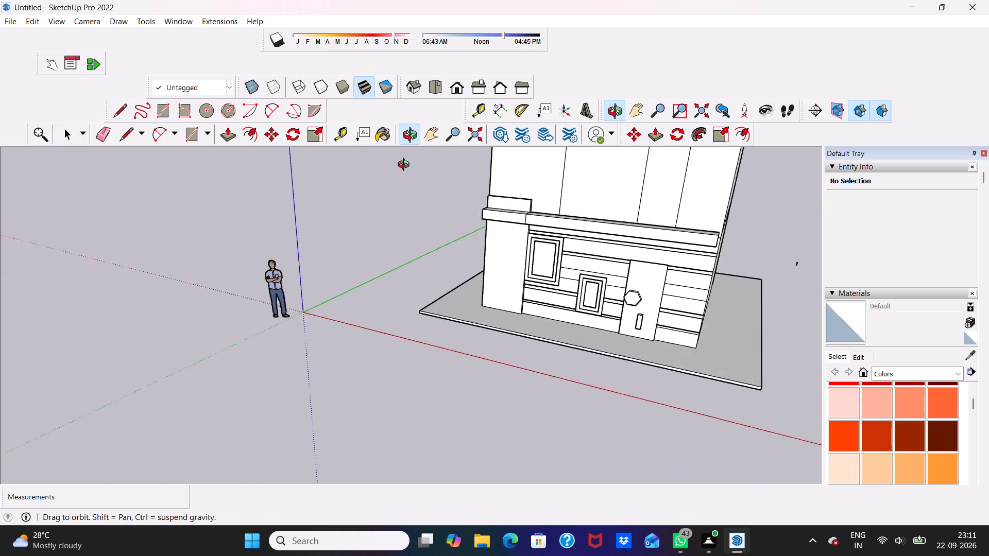
middle_drag(406, 166, 523, 135)
scroll(526, 131, up, 6)
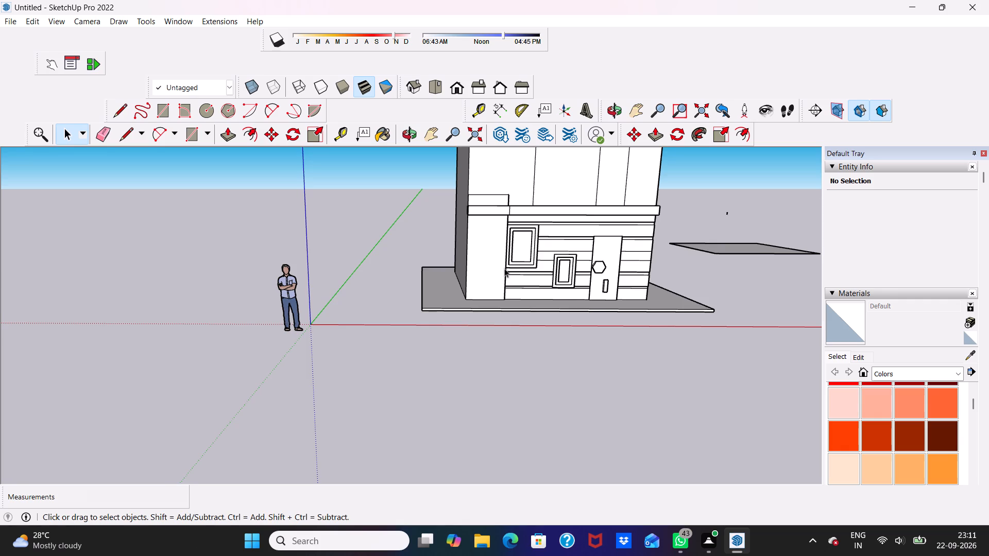
Erase the seam lines across the projecting strip's underside, front and top faces where the two sections meet.
middle_drag(514, 251, 569, 175)
scroll(569, 176, up, 5)
scroll(485, 319, up, 5)
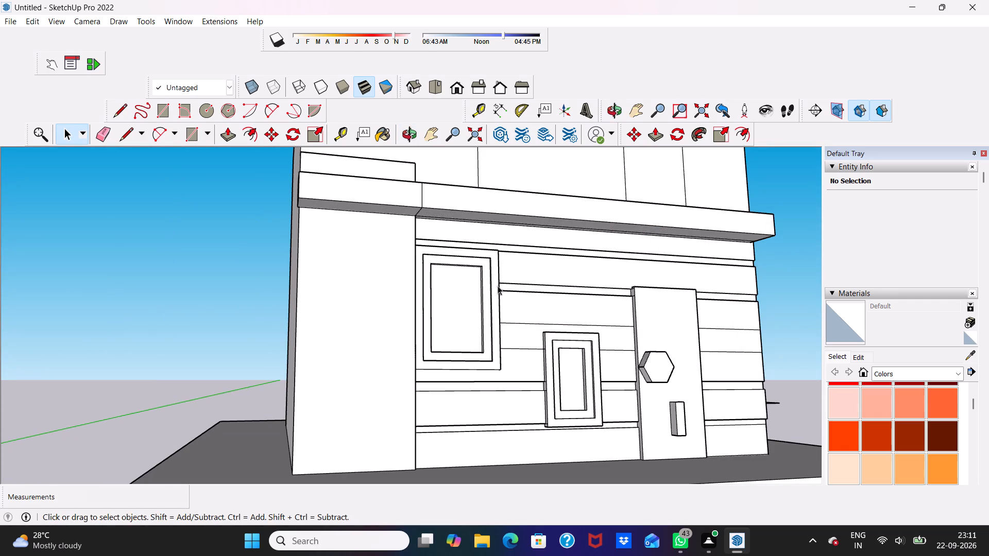
middle_drag(498, 286, 500, 229)
click(505, 220)
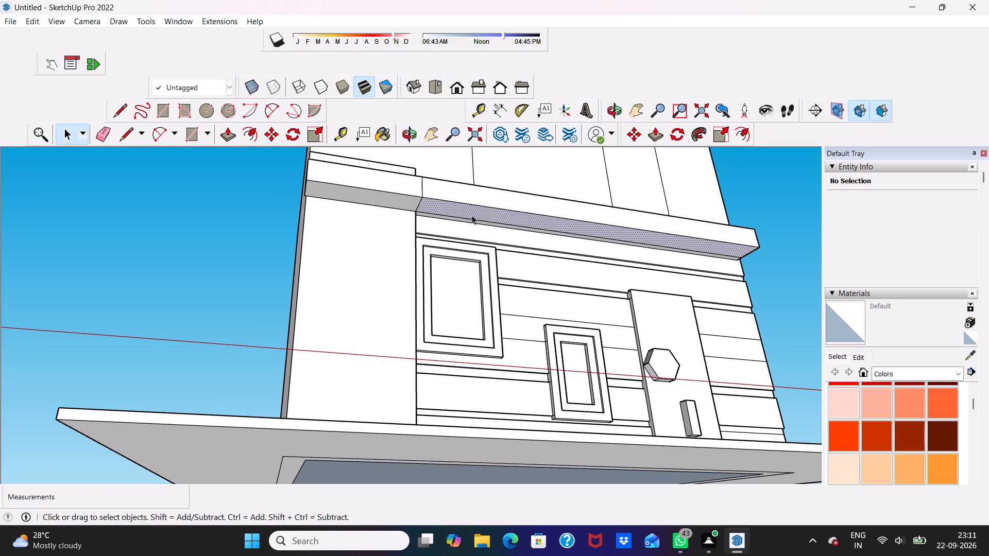
click(107, 132)
scroll(406, 177, up, 10)
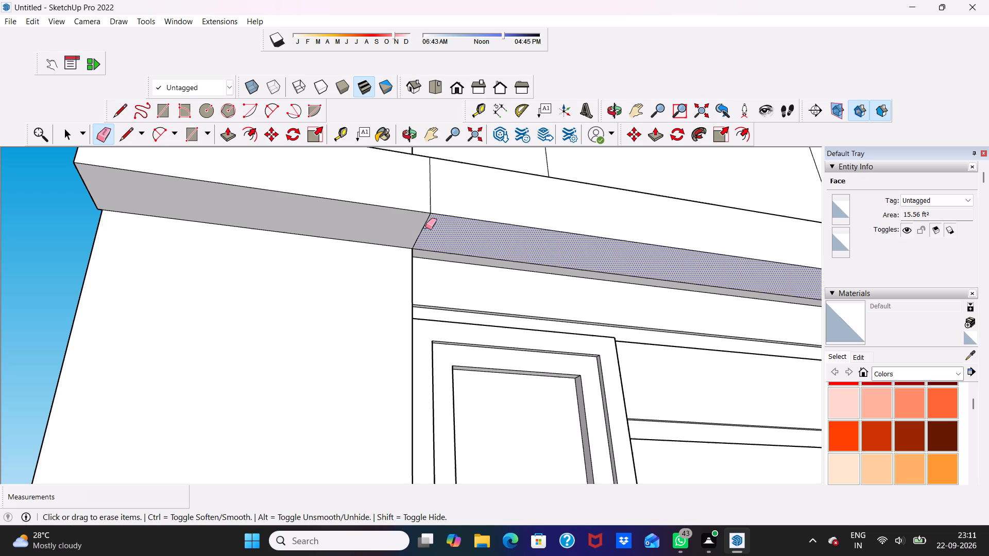
click(424, 227)
click(431, 195)
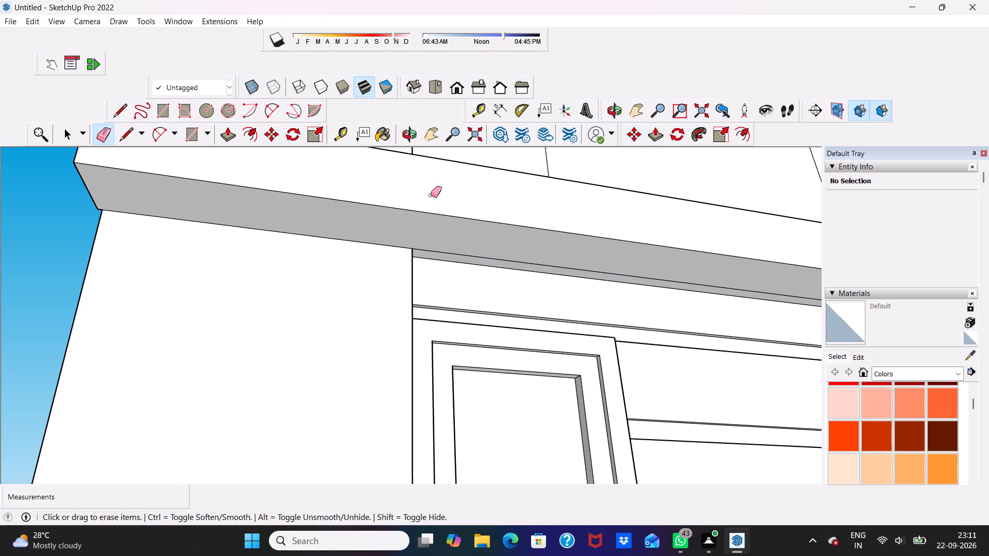
scroll(435, 189, down, 5)
middle_drag(436, 188, 348, 356)
scroll(393, 185, up, 6)
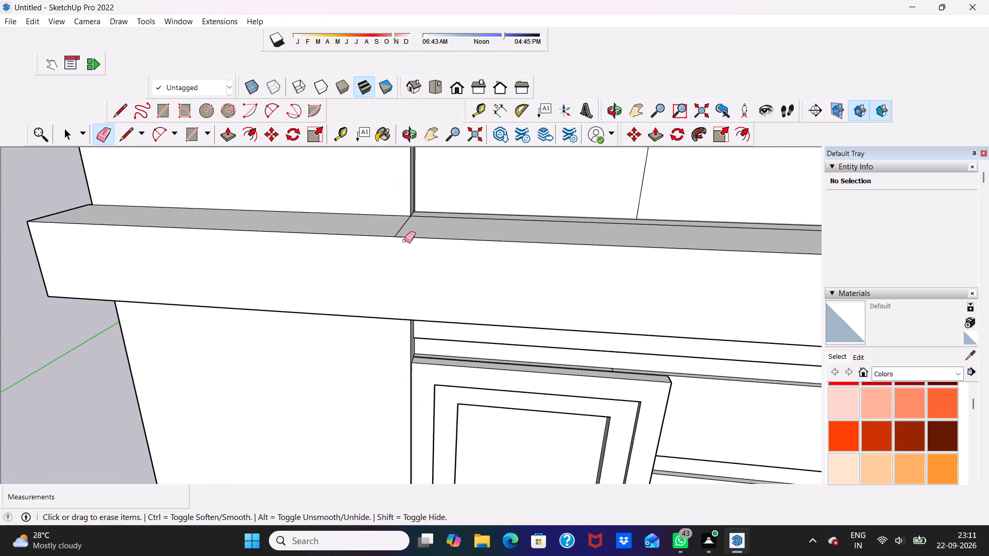
click(404, 227)
scroll(405, 224, down, 6)
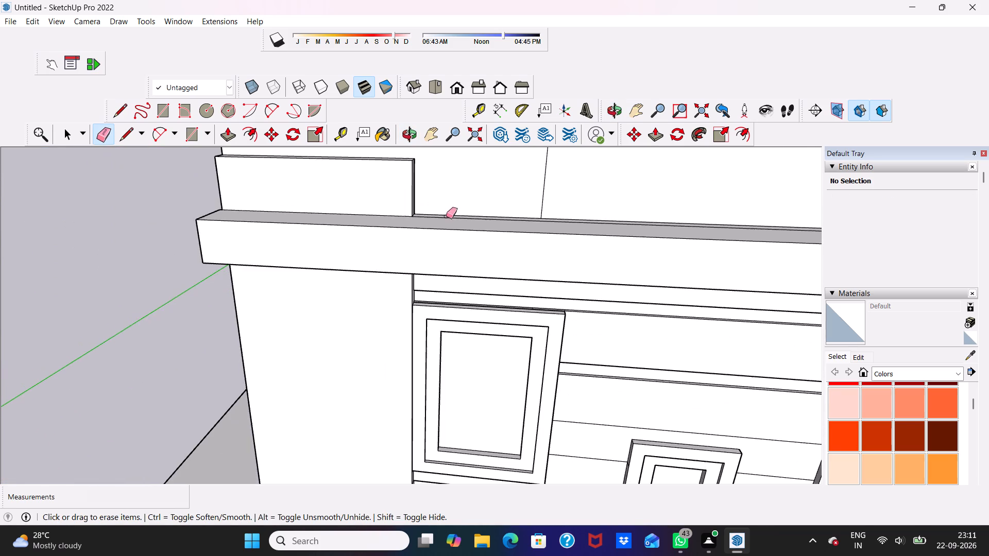
middle_drag(446, 216, 480, 204)
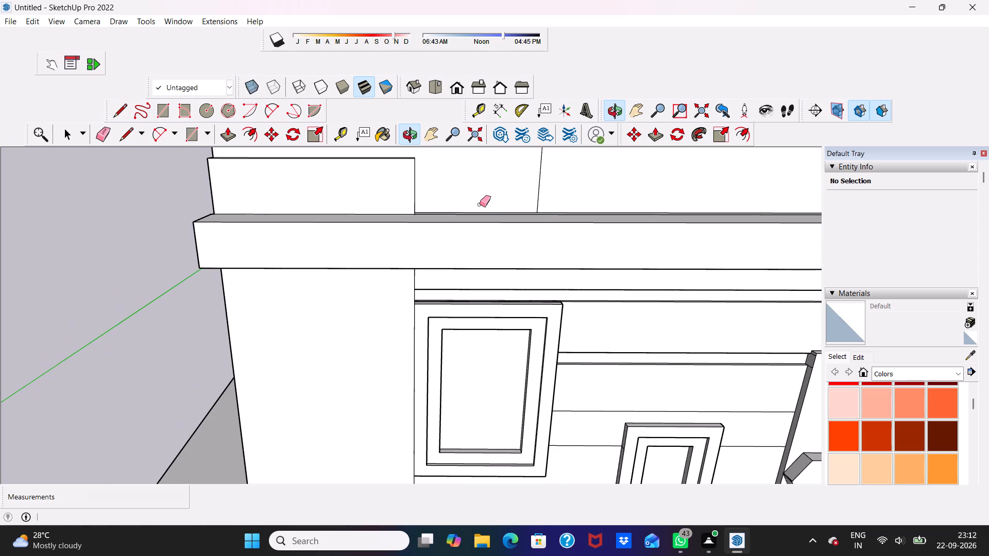
key(space)
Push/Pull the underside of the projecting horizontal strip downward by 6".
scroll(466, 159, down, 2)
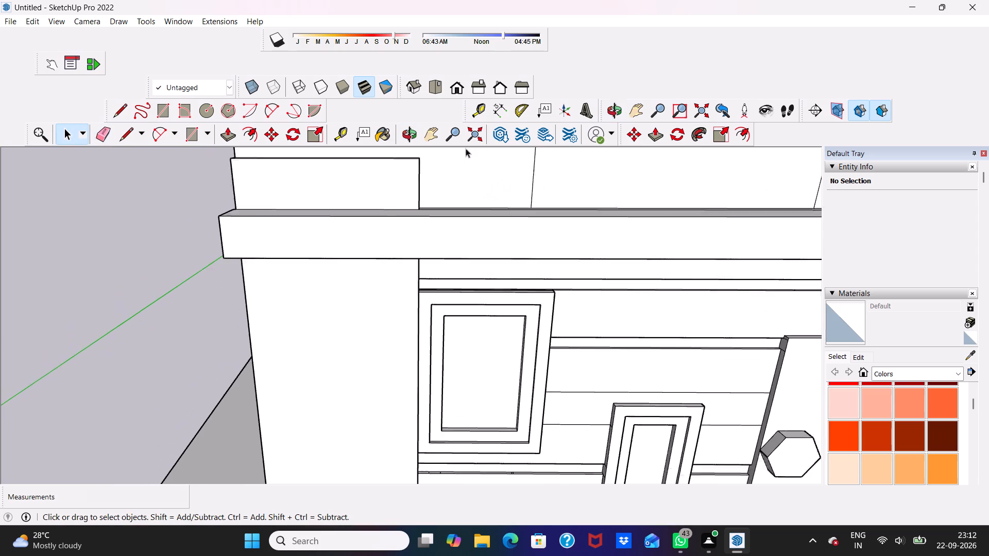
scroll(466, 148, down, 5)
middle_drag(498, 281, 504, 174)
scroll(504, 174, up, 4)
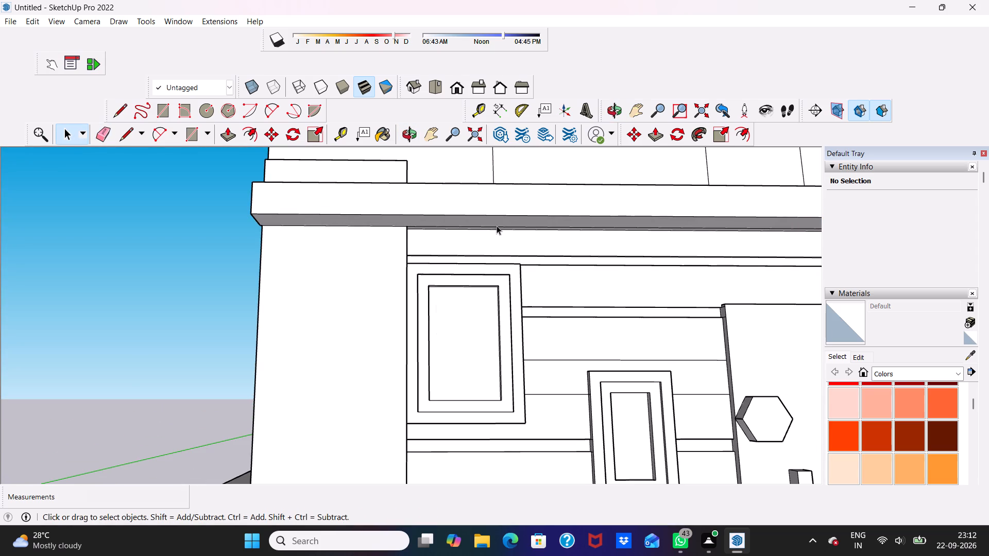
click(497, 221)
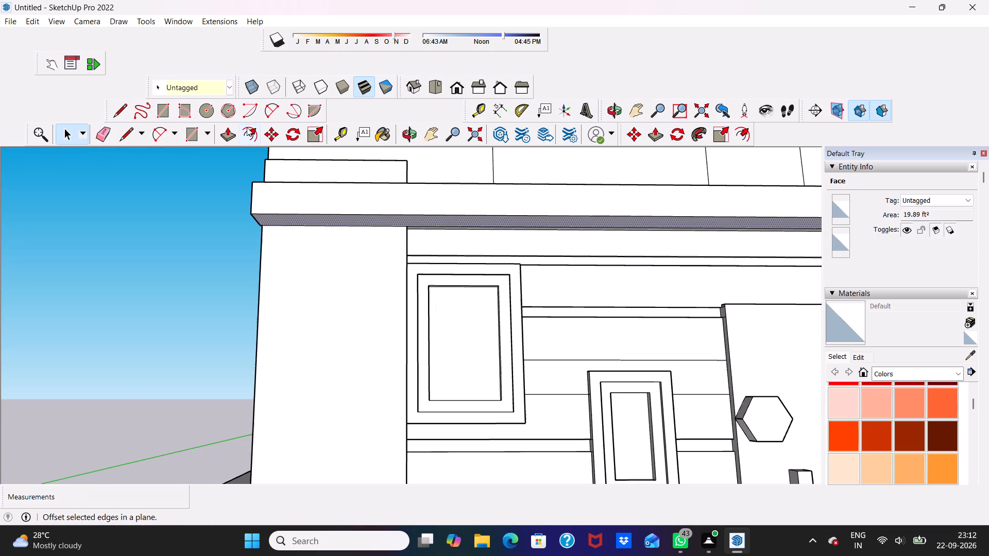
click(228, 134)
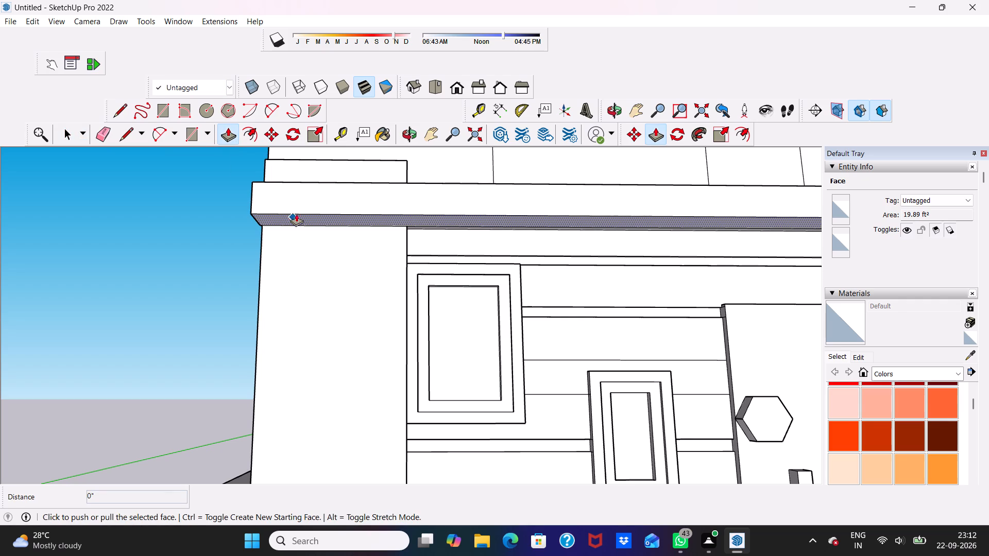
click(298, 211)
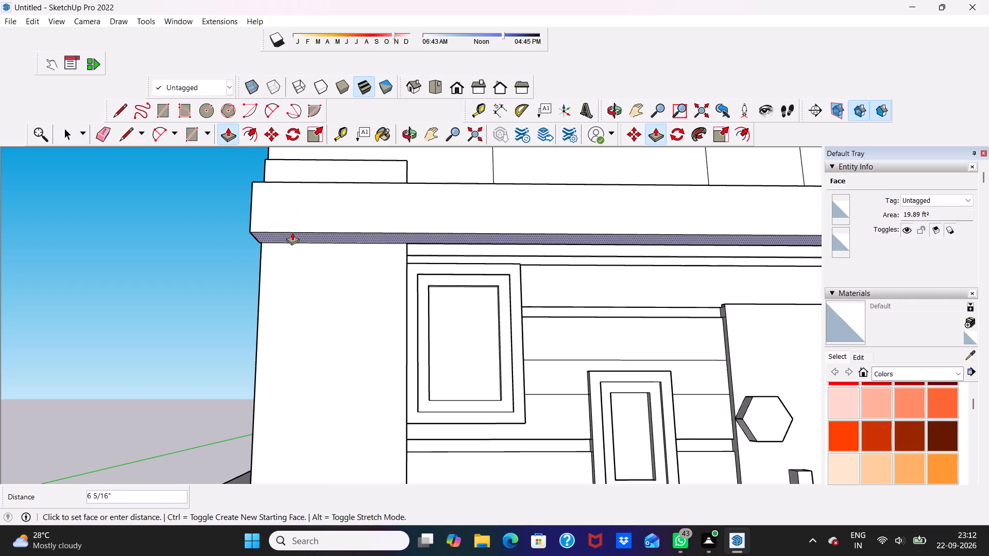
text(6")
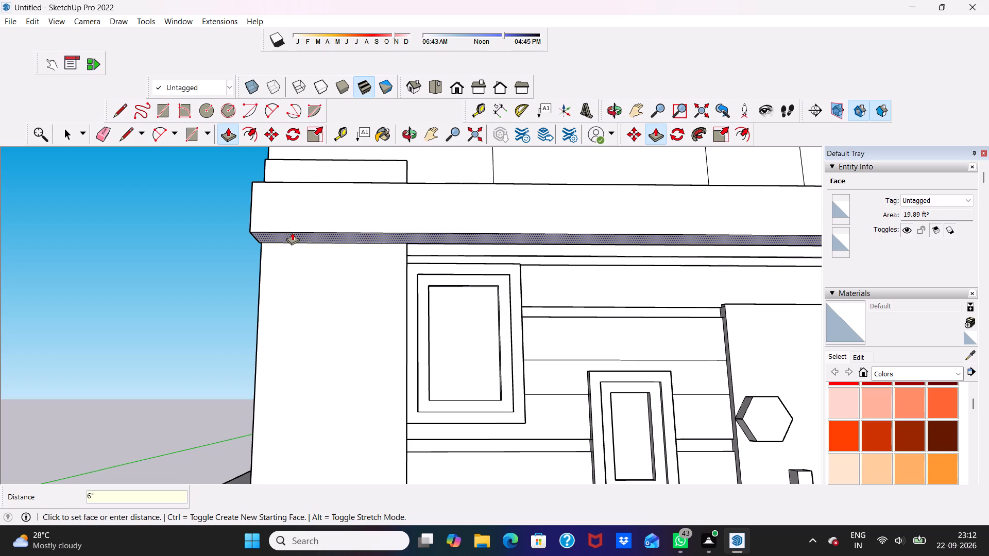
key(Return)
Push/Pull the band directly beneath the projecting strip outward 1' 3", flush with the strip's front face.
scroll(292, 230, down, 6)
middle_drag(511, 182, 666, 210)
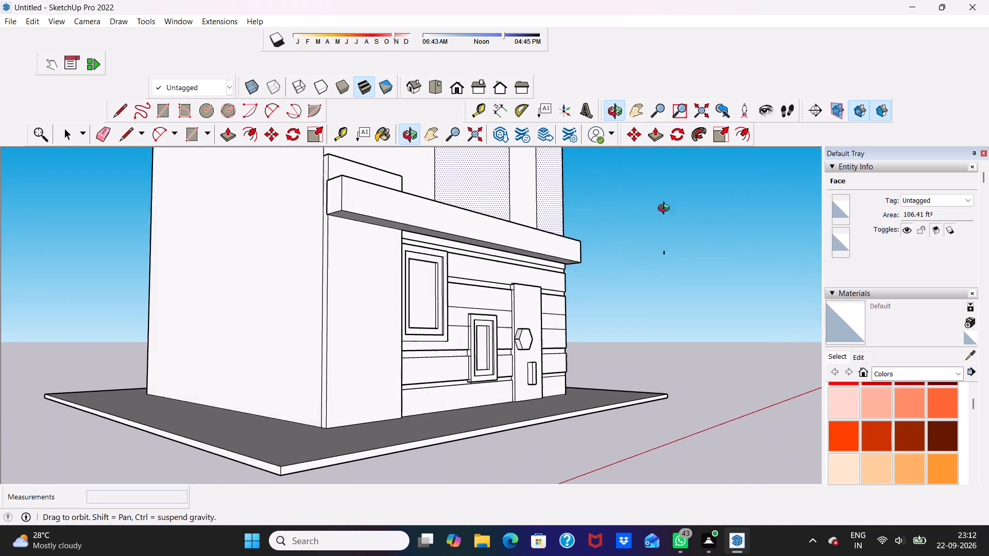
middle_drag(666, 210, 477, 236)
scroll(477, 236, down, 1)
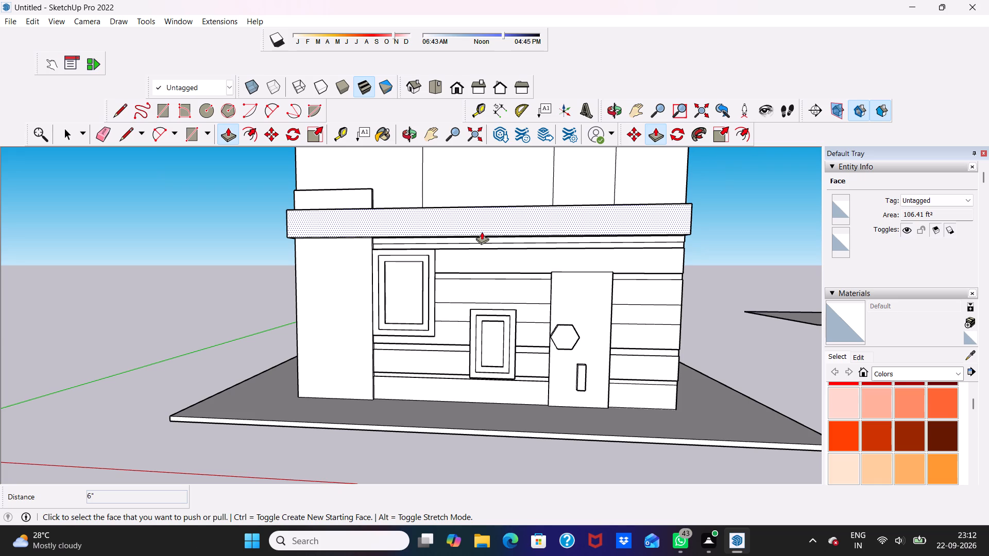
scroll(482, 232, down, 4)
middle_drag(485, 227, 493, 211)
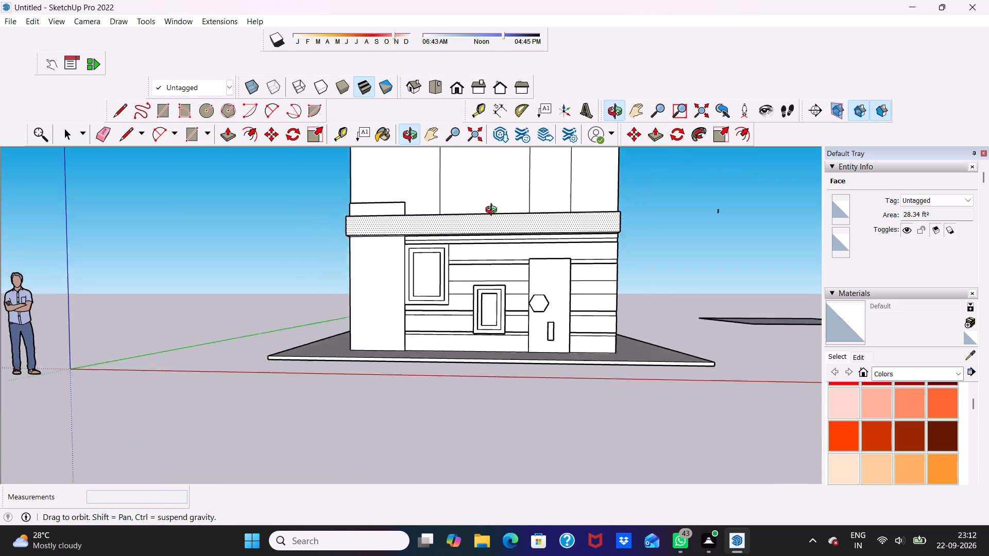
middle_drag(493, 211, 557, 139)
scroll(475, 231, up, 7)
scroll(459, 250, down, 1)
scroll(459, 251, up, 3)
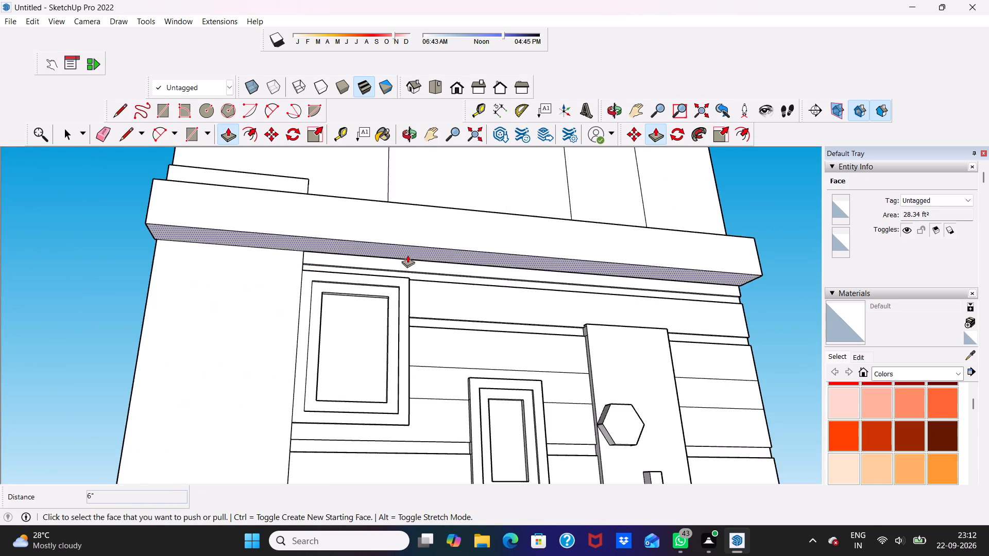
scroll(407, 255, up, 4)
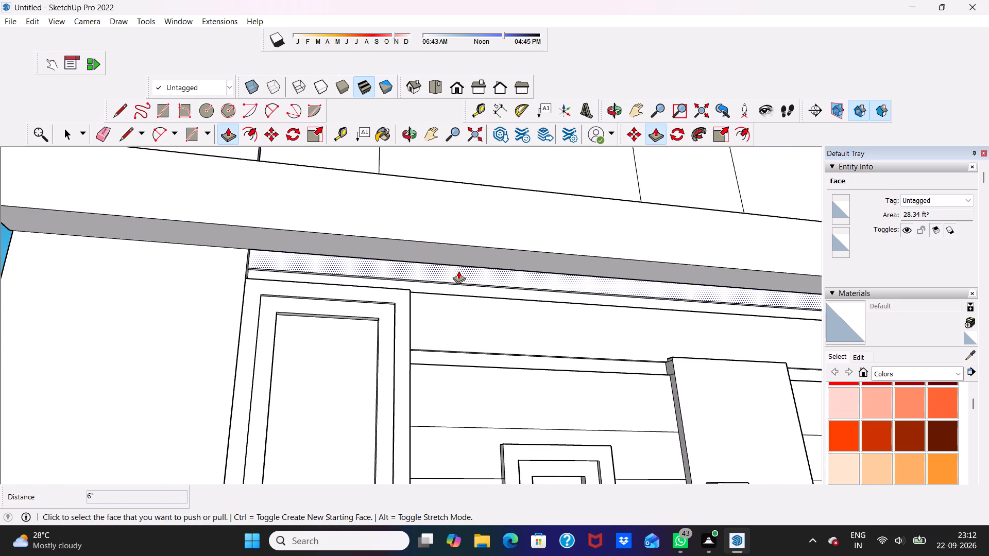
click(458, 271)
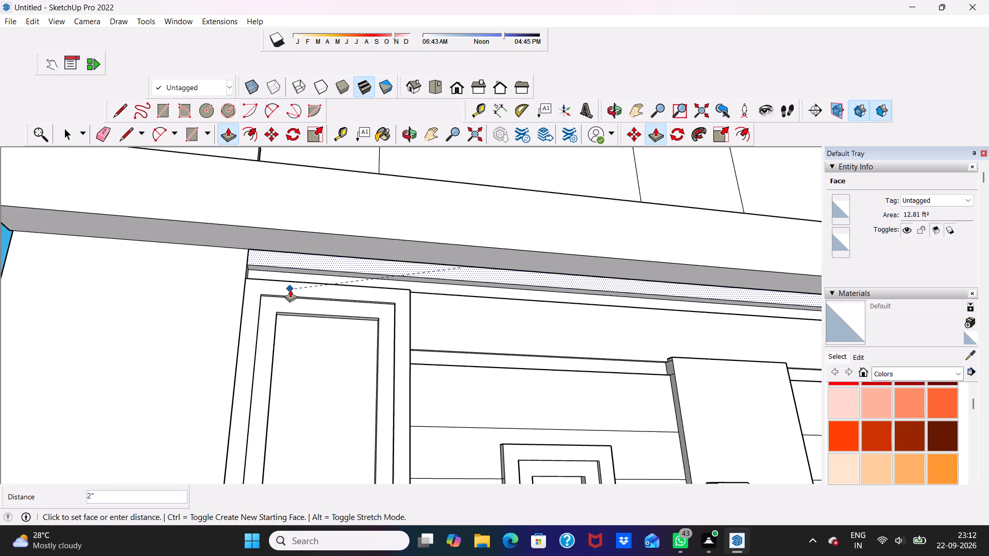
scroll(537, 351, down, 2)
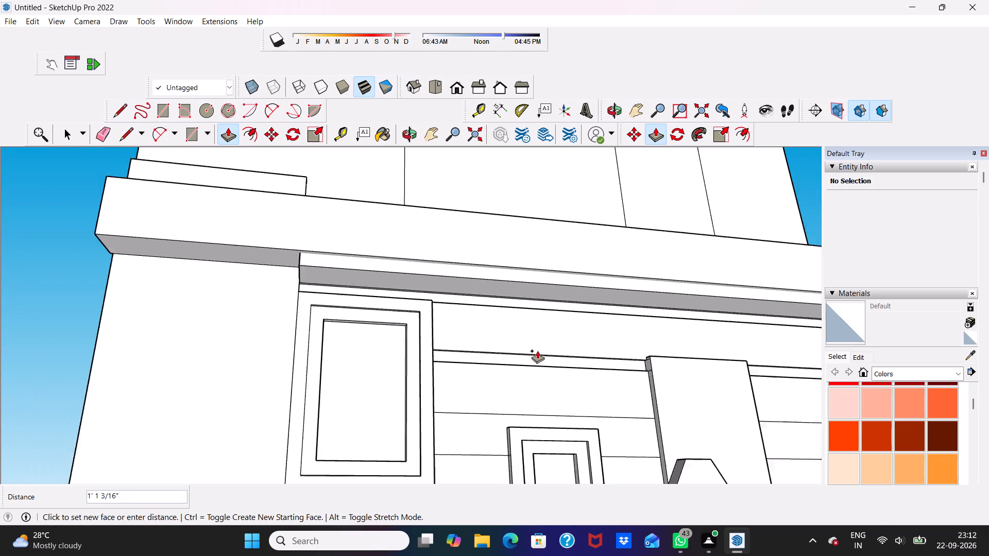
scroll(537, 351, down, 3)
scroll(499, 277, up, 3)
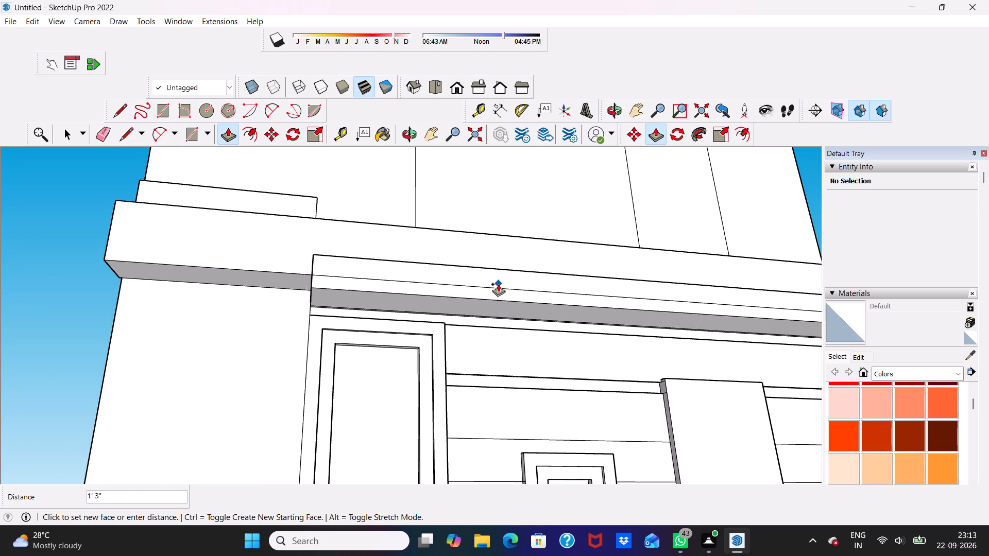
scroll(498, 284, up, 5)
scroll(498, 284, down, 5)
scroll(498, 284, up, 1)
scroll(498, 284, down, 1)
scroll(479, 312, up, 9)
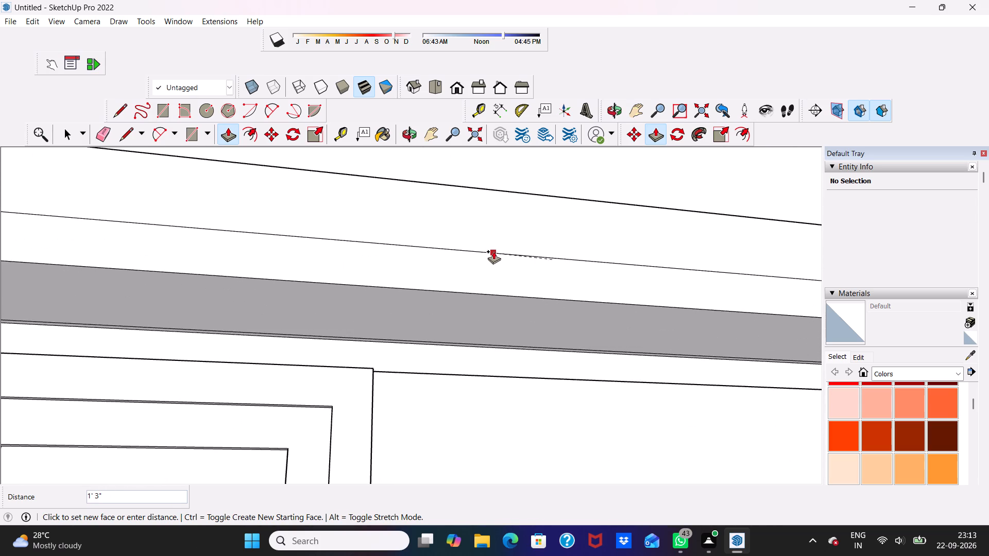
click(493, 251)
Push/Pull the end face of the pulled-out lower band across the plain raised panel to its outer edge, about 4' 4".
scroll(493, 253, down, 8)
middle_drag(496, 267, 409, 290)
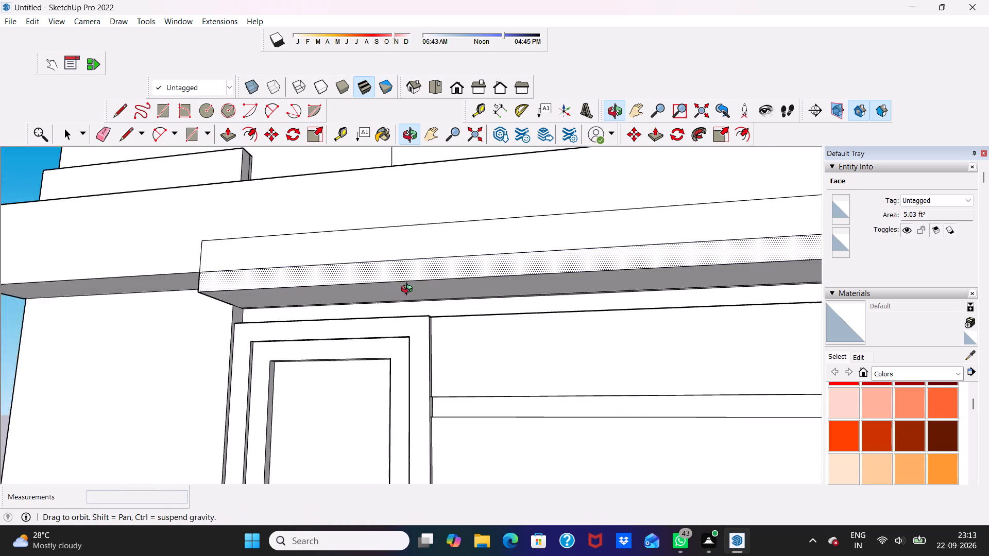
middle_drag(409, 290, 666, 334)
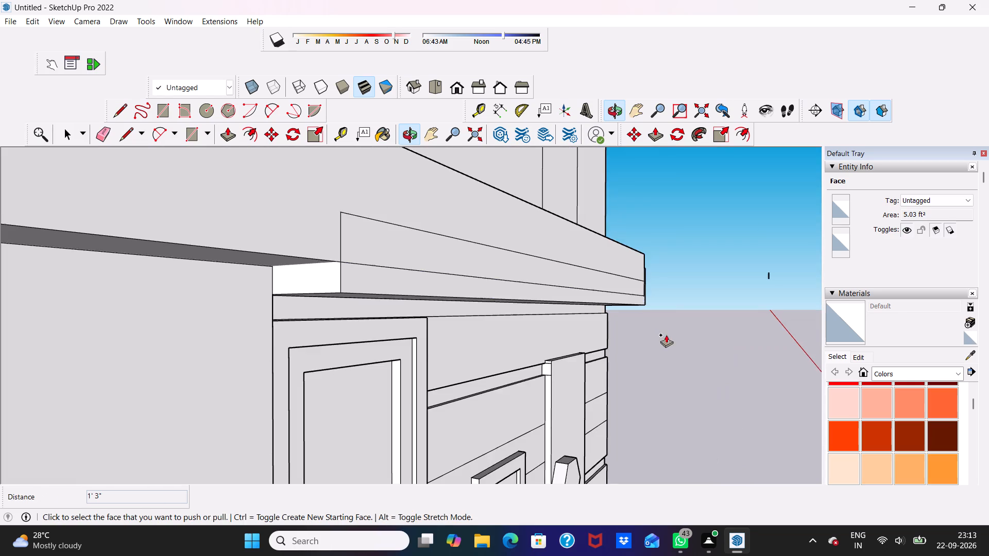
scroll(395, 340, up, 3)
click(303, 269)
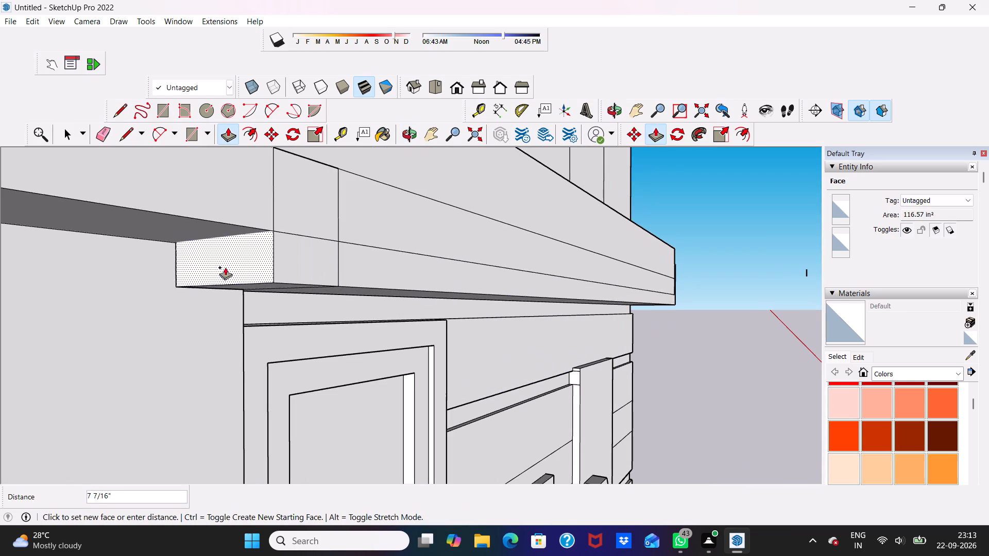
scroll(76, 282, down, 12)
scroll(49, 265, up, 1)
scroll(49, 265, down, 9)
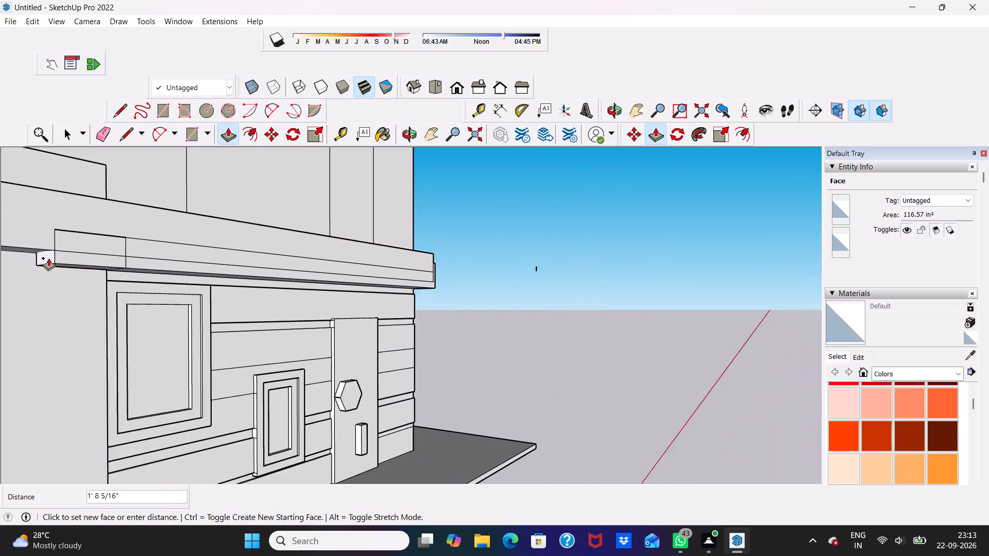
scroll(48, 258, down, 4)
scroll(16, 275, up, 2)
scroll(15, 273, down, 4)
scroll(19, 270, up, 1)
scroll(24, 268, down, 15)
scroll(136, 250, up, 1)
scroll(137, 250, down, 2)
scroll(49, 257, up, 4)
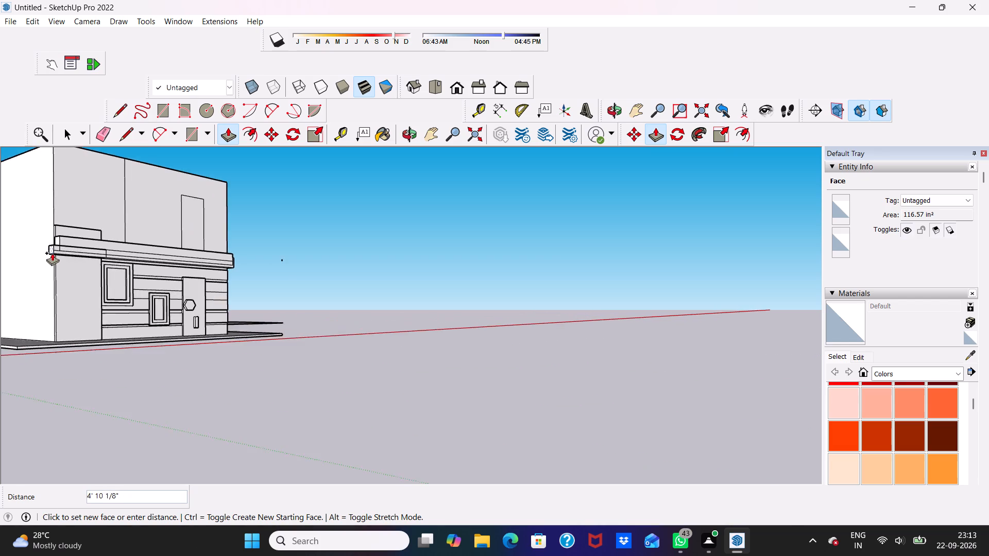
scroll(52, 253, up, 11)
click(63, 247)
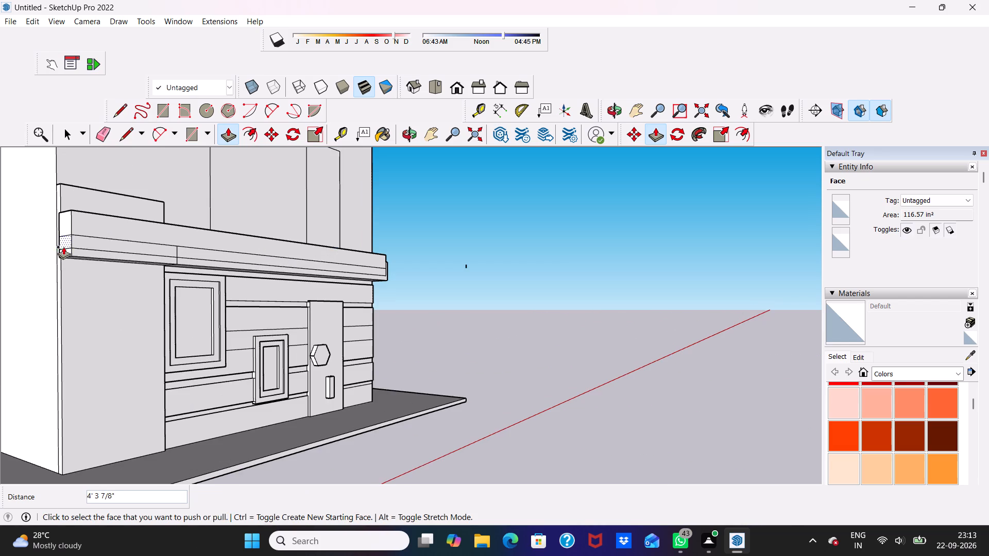
Examine the thickened strip and the extended lower band from below and from the front.
scroll(96, 261, down, 2)
middle_drag(96, 261, 0, 165)
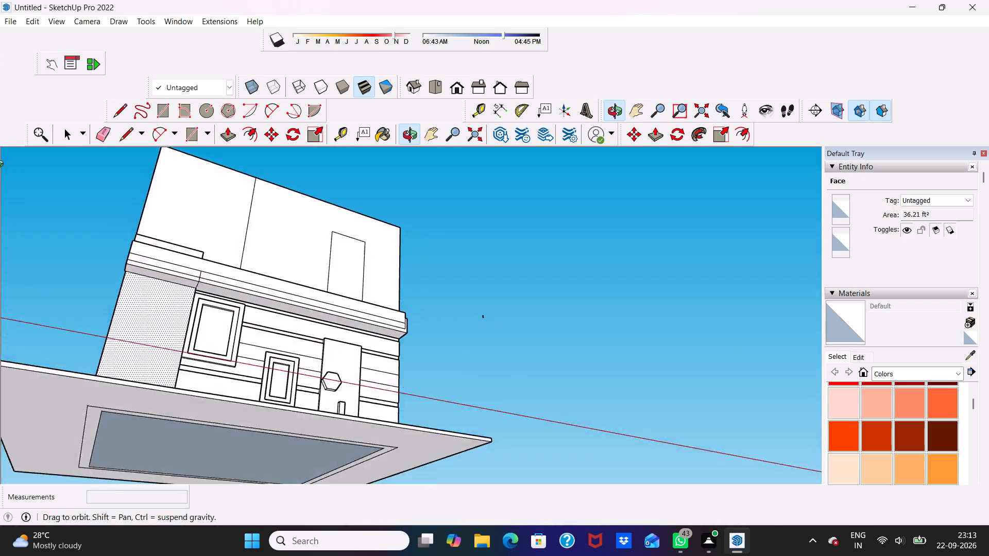
middle_drag(0, 165, 37, 227)
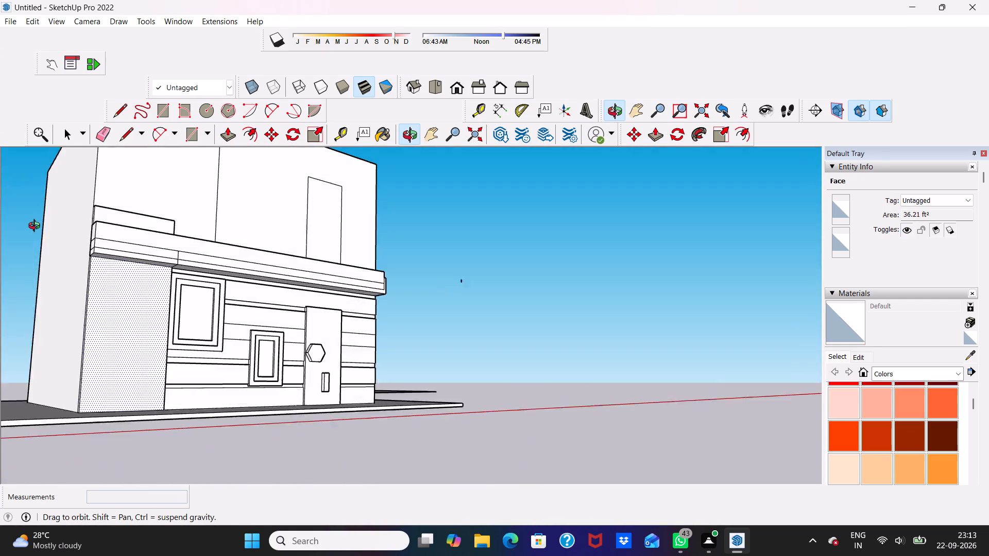
middle_drag(37, 227, 99, 256)
middle_click(99, 256)
scroll(248, 319, up, 3)
scroll(248, 319, down, 2)
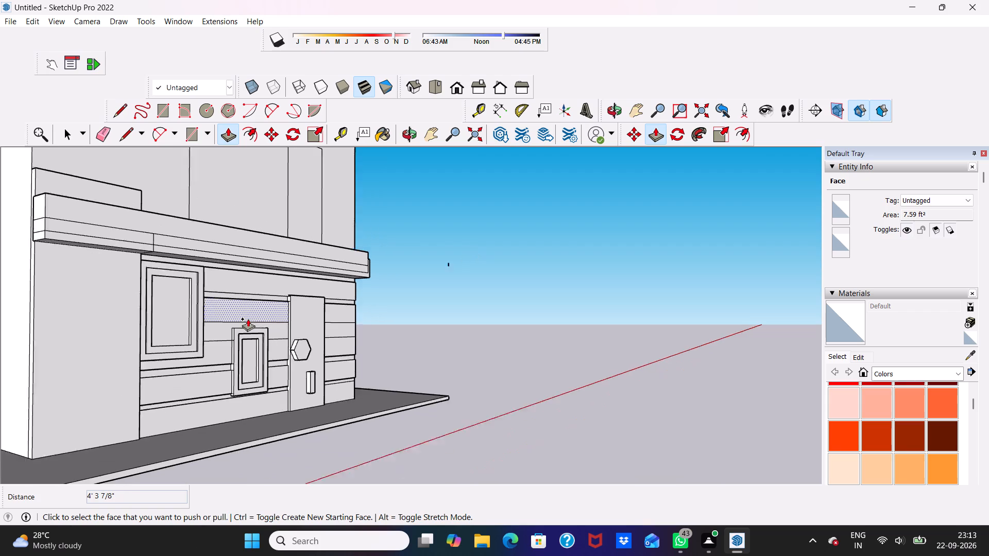
scroll(248, 319, down, 1)
middle_drag(248, 319, 28, 263)
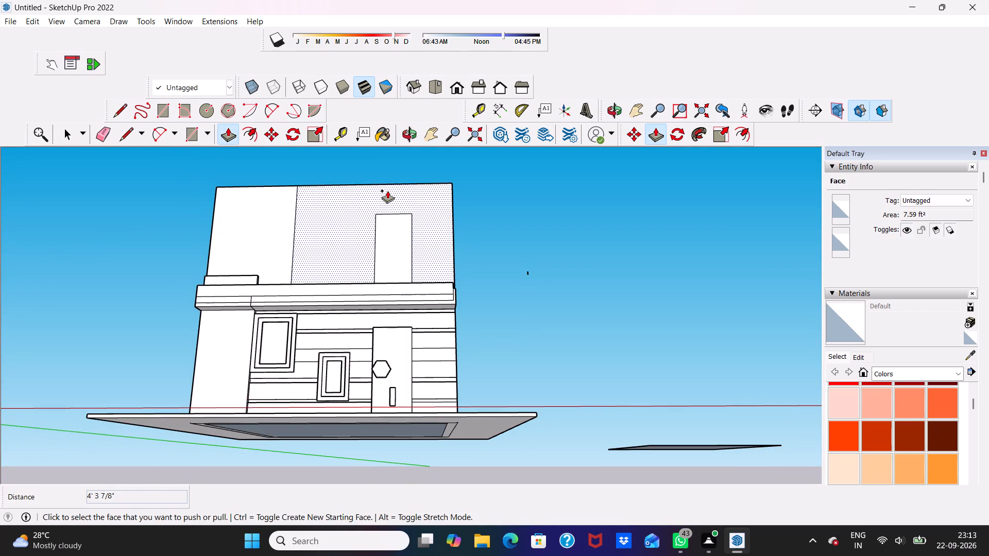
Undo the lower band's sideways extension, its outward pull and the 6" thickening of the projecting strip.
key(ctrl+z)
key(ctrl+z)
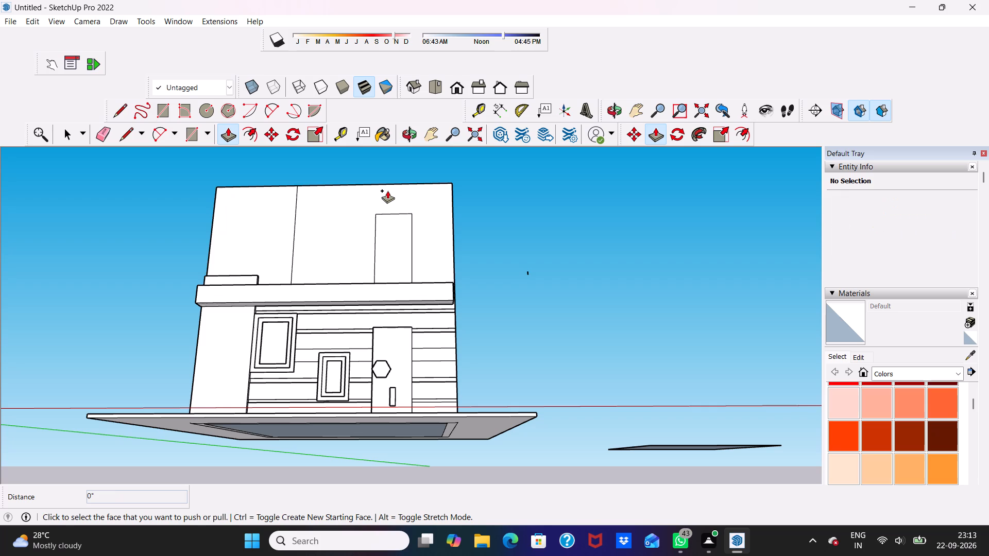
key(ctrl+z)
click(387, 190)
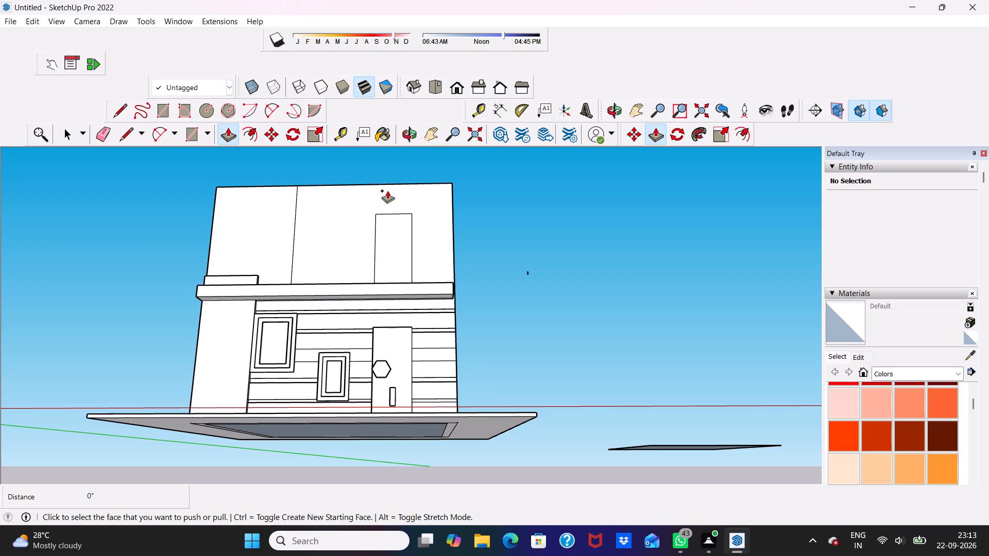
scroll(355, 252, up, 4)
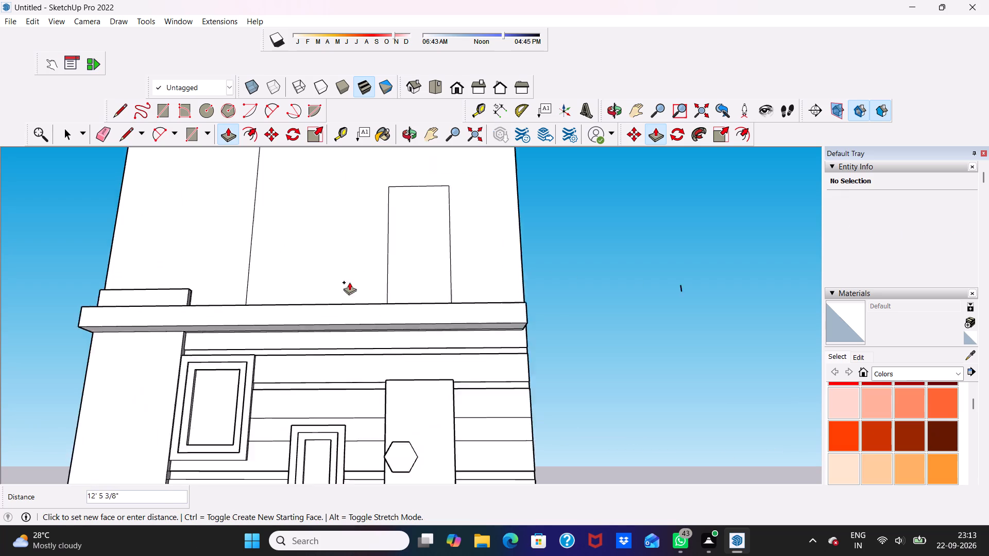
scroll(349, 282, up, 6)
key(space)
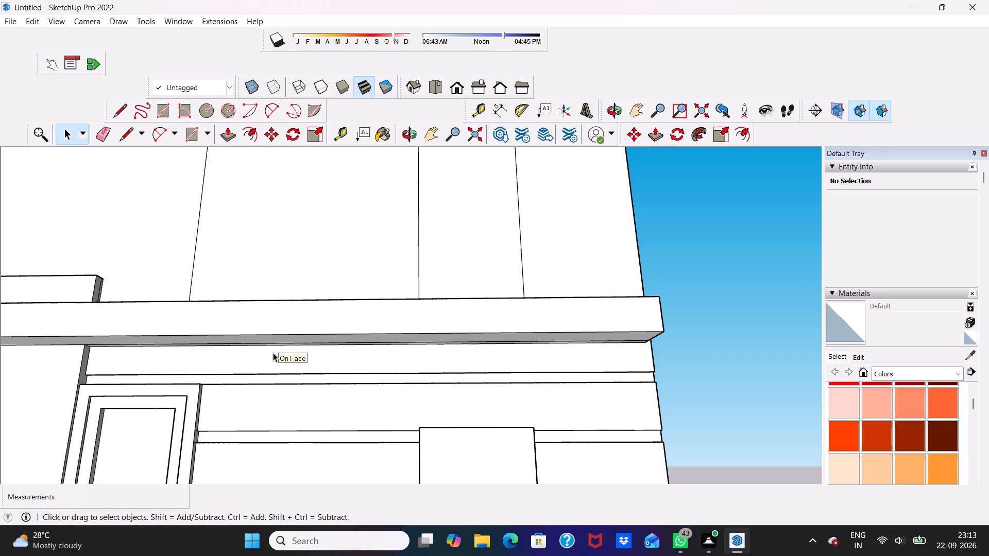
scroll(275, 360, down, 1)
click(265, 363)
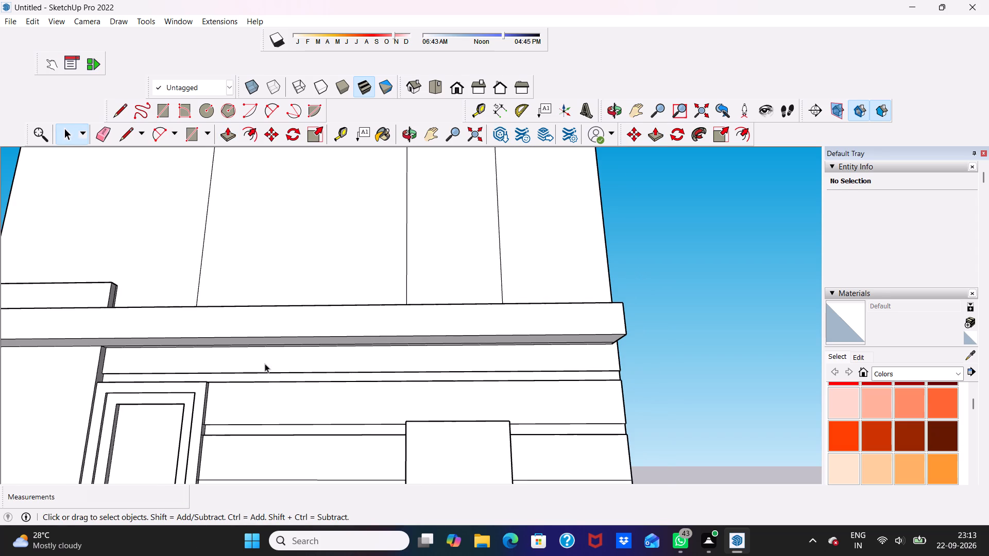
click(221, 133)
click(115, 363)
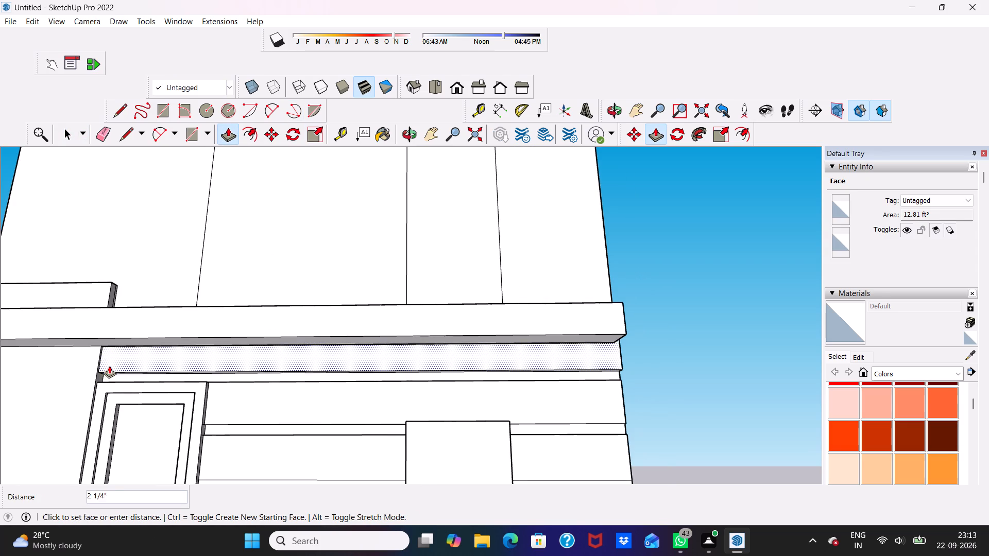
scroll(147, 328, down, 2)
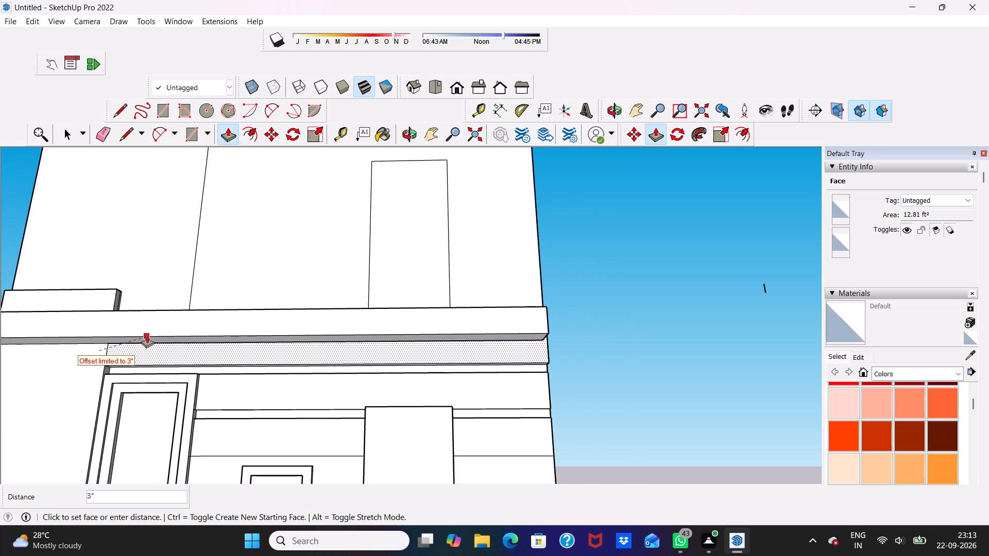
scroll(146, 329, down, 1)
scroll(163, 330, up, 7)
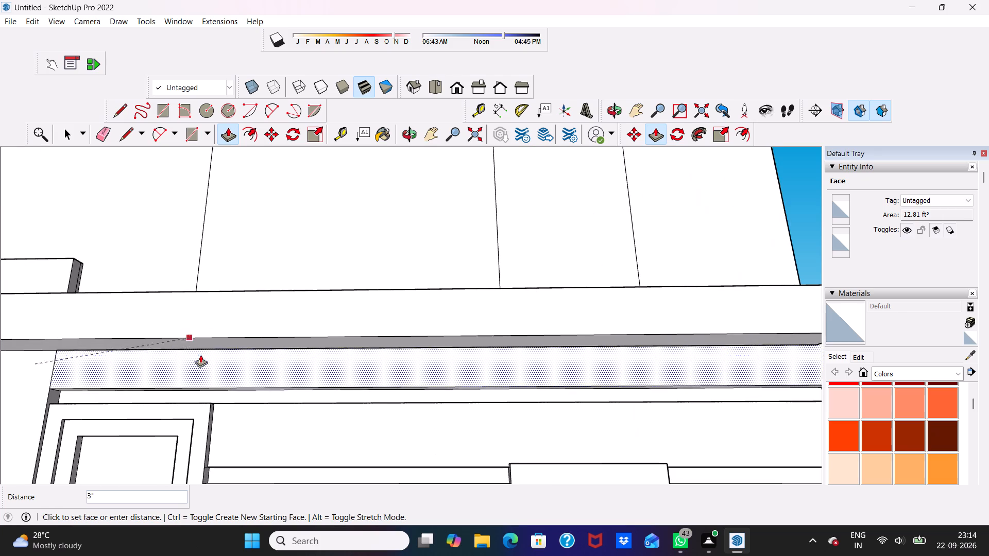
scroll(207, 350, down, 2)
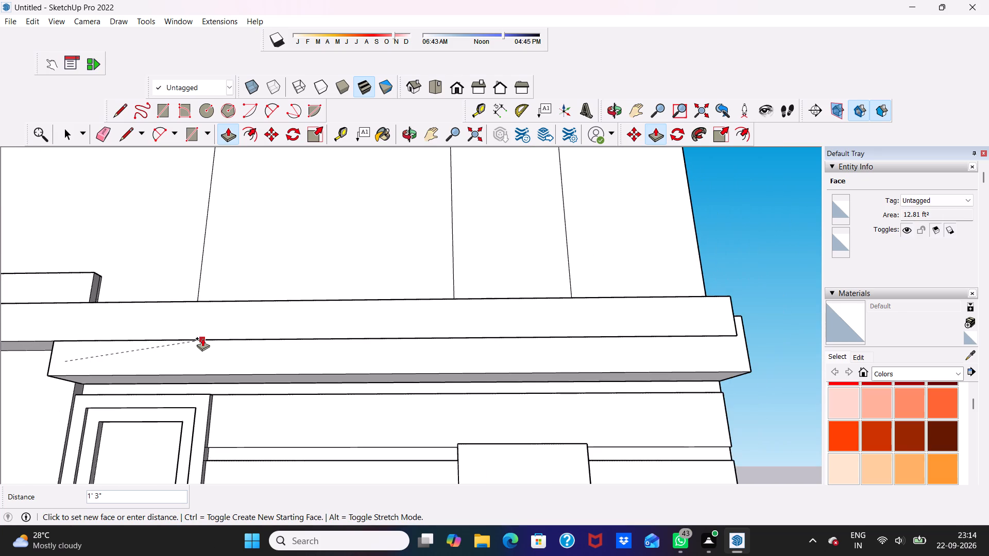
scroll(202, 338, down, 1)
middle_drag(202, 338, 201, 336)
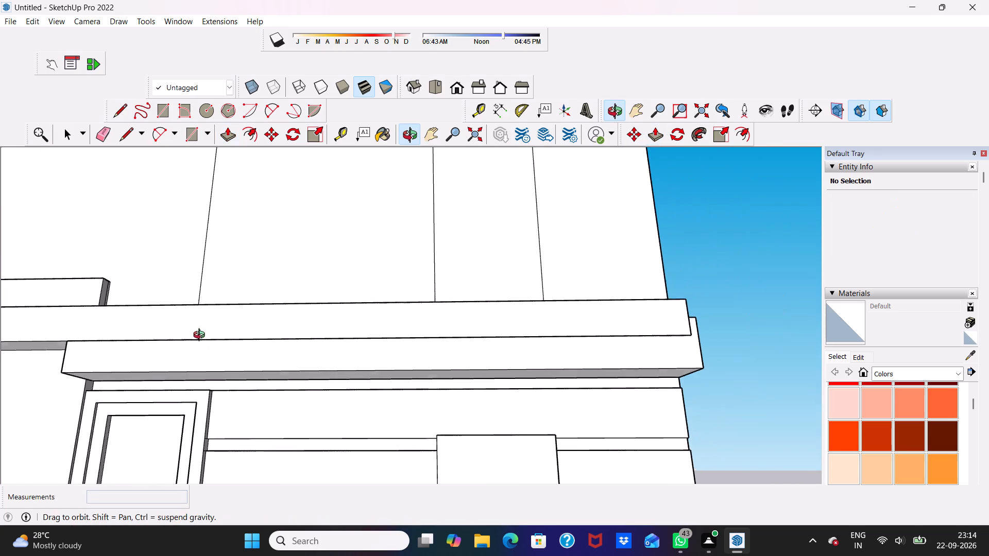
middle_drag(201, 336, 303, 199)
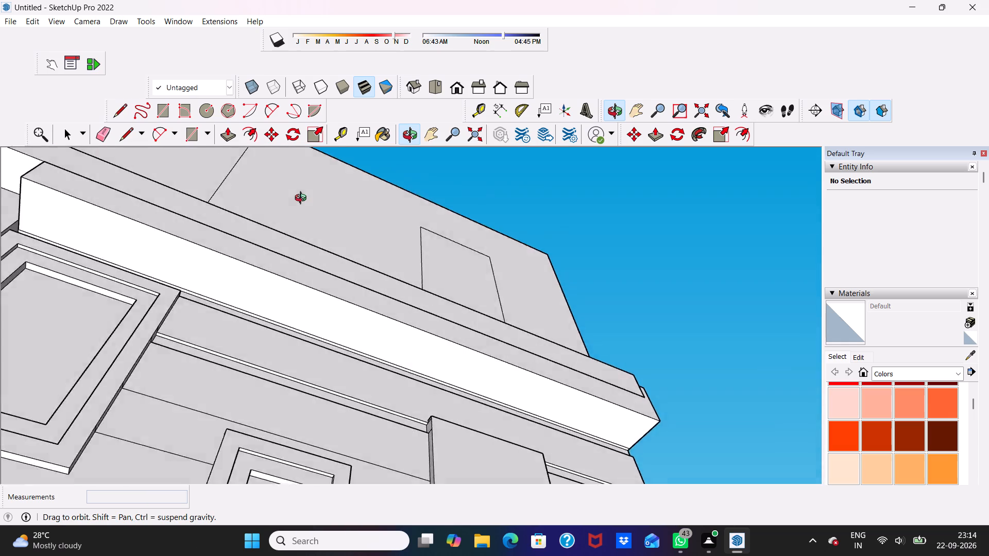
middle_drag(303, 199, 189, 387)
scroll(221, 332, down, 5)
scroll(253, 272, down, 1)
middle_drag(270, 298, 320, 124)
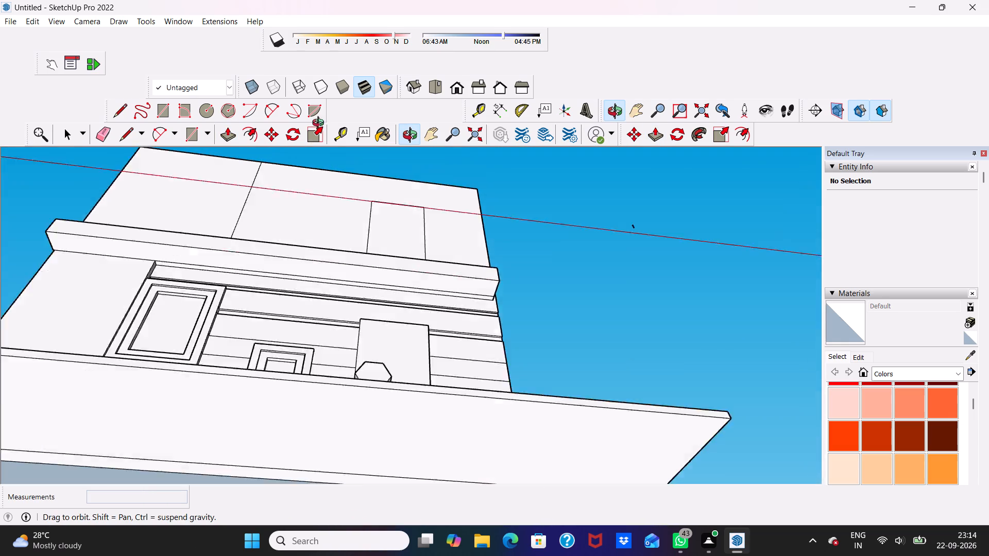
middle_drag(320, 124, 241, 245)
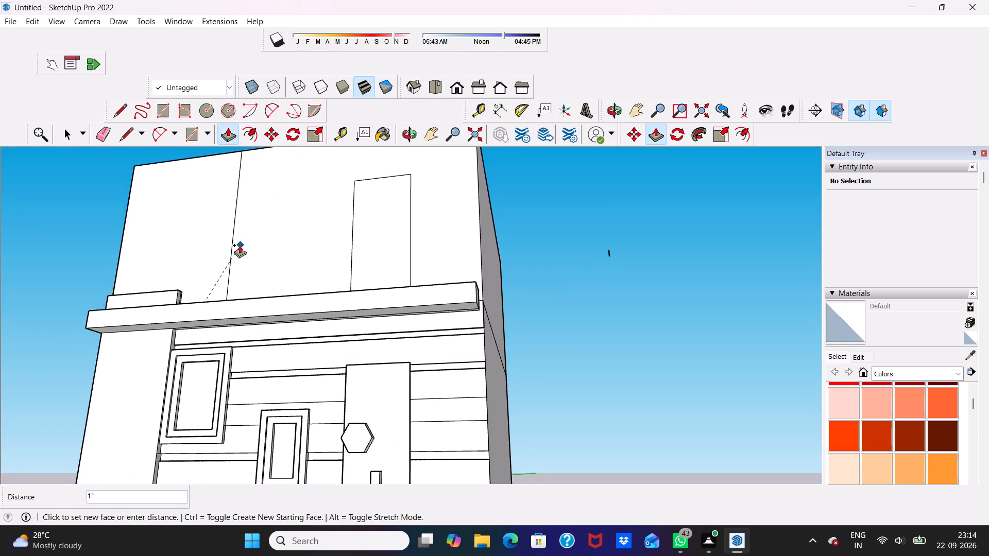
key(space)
Examine the building's front facade and the projecting strip from above and below.
scroll(242, 239, down, 6)
middle_drag(303, 279, 438, 401)
scroll(434, 396, down, 1)
scroll(373, 307, up, 3)
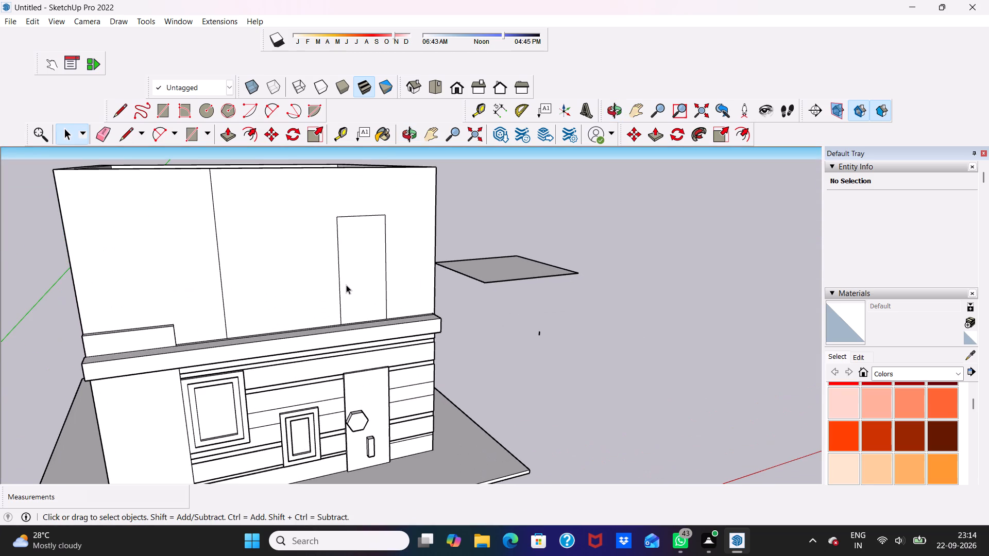
scroll(346, 285, up, 1)
scroll(333, 253, down, 6)
middle_drag(323, 291, 262, 192)
scroll(263, 197, up, 5)
middle_drag(274, 236, 225, 175)
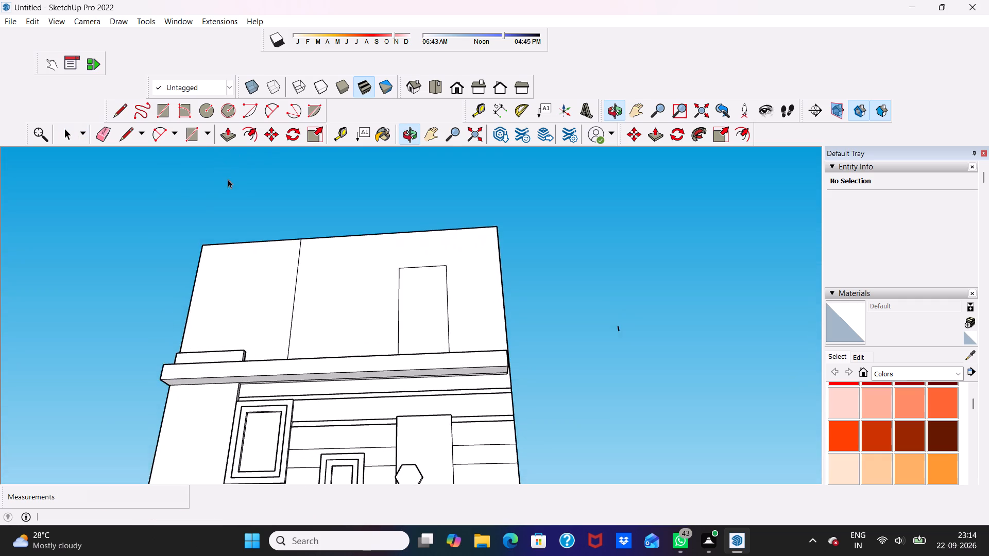
scroll(241, 185, down, 5)
middle_drag(337, 323, 360, 300)
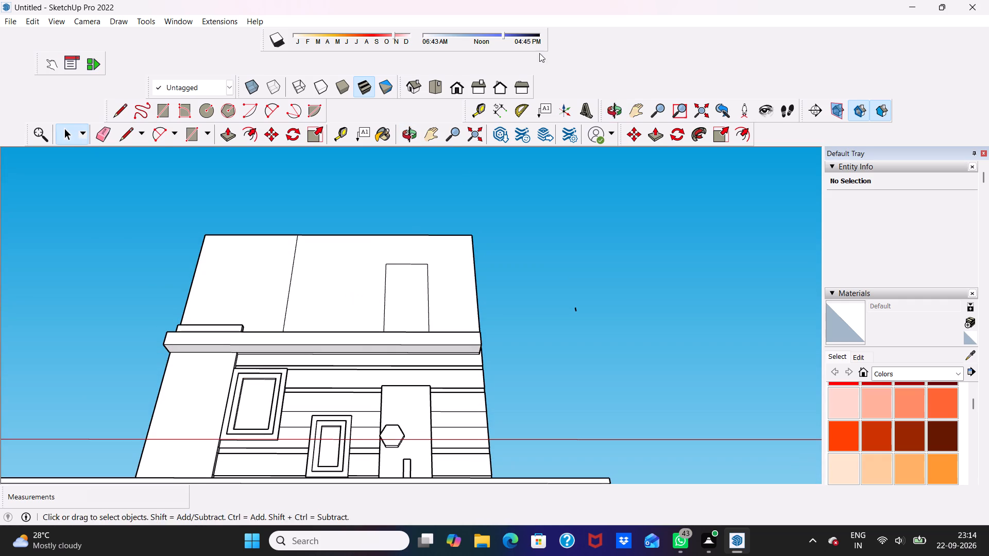
In the front view, Push/Pull the front face of the projecting strip between the storeys outward 1'.
click(460, 88)
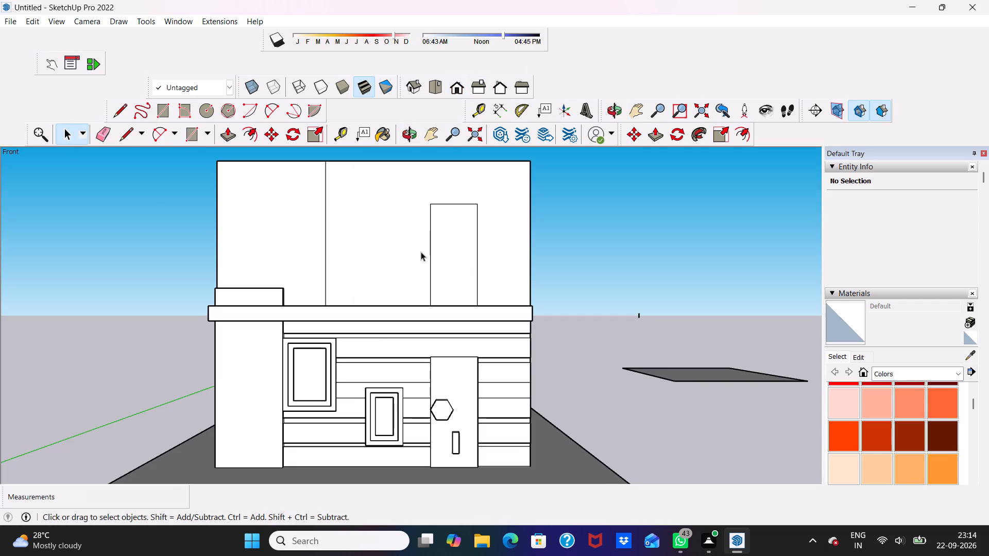
scroll(424, 213, up, 3)
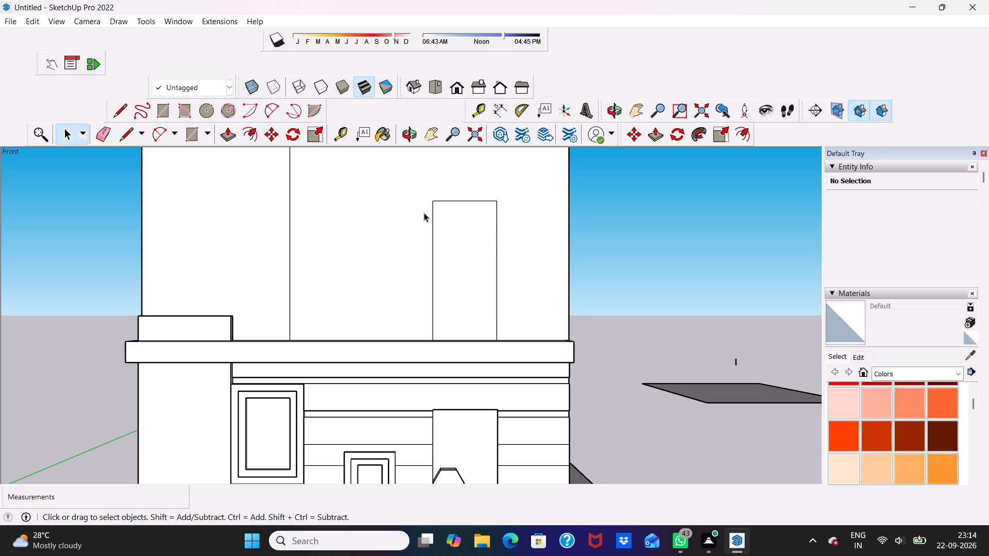
click(288, 350)
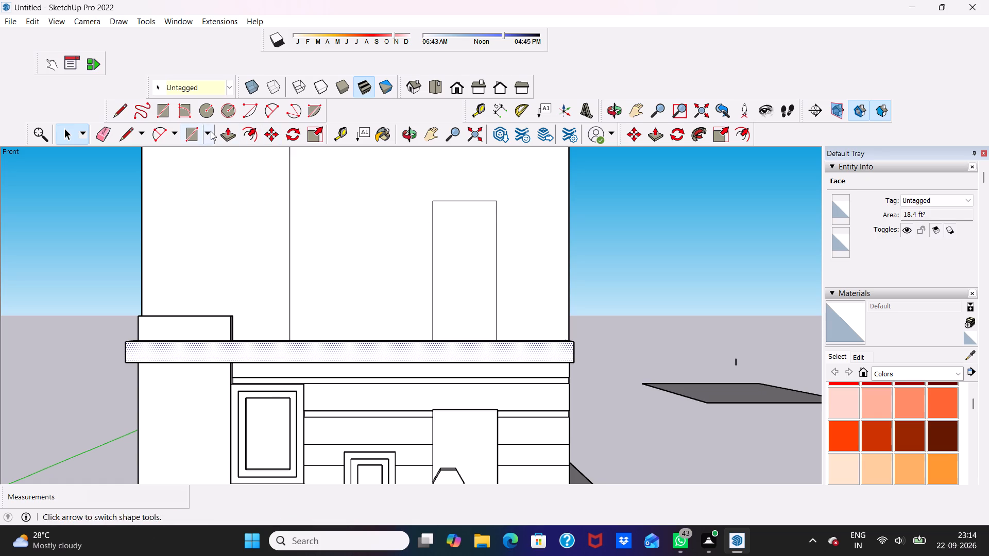
click(224, 128)
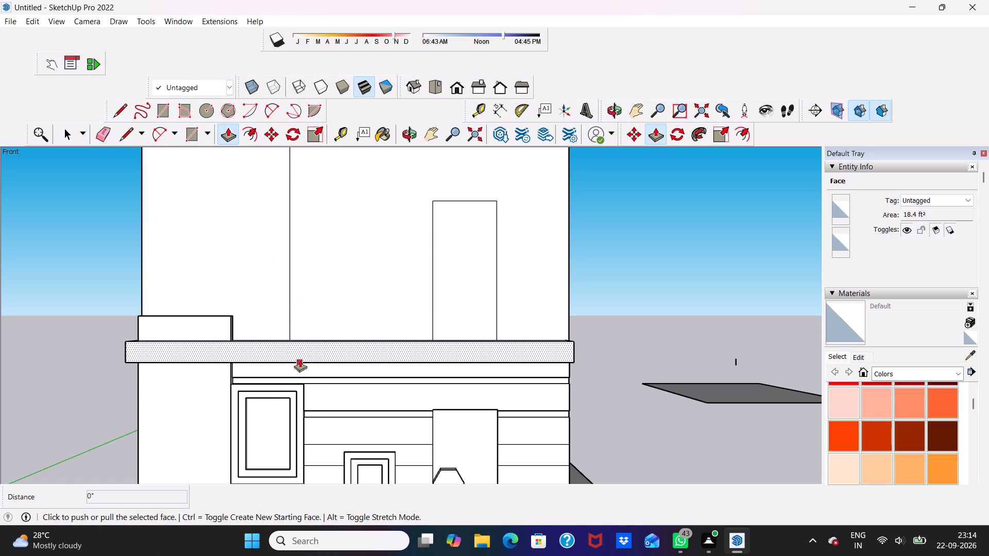
click(303, 346)
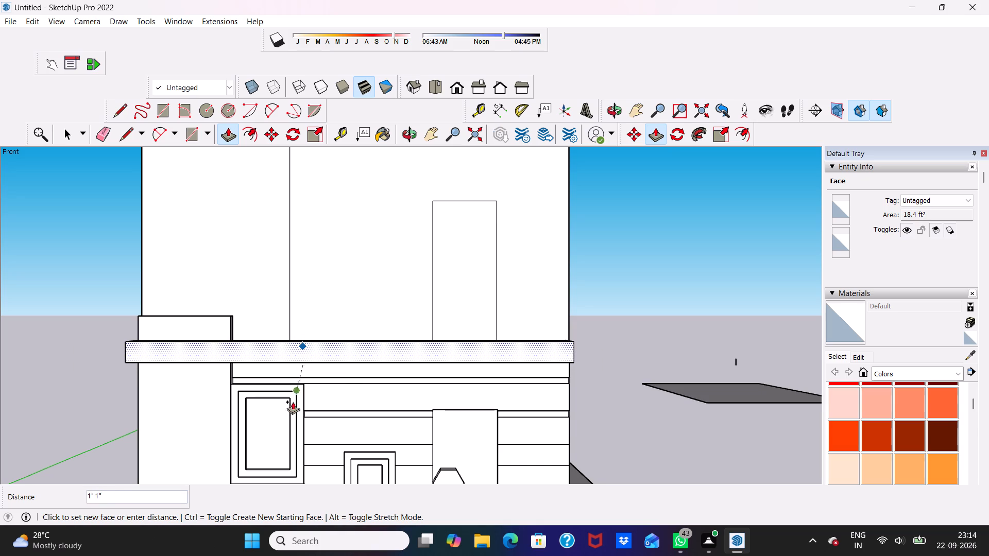
scroll(311, 363, down, 2)
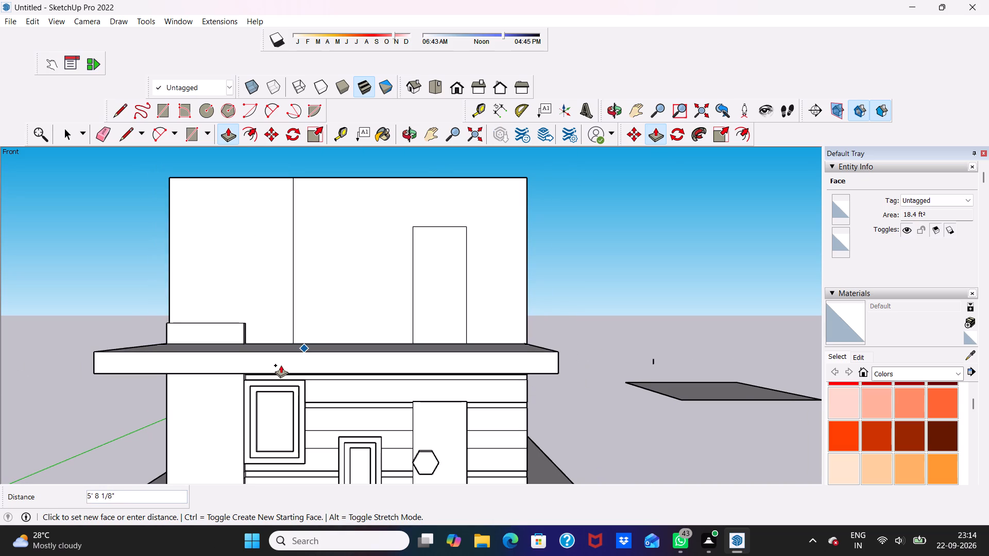
text(1')
key(Return)
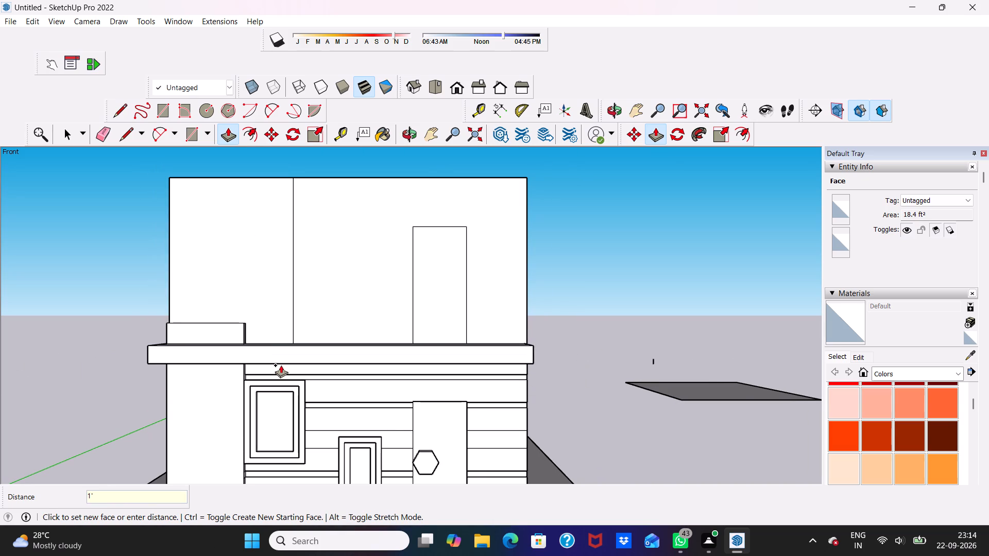
scroll(282, 342, down, 2)
middle_drag(282, 342, 267, 240)
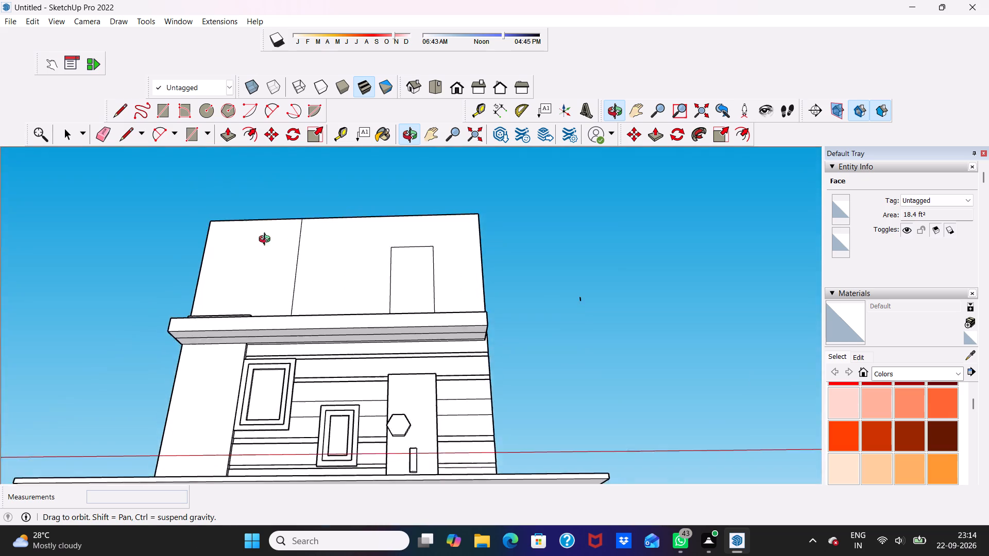
middle_drag(267, 240, 288, 419)
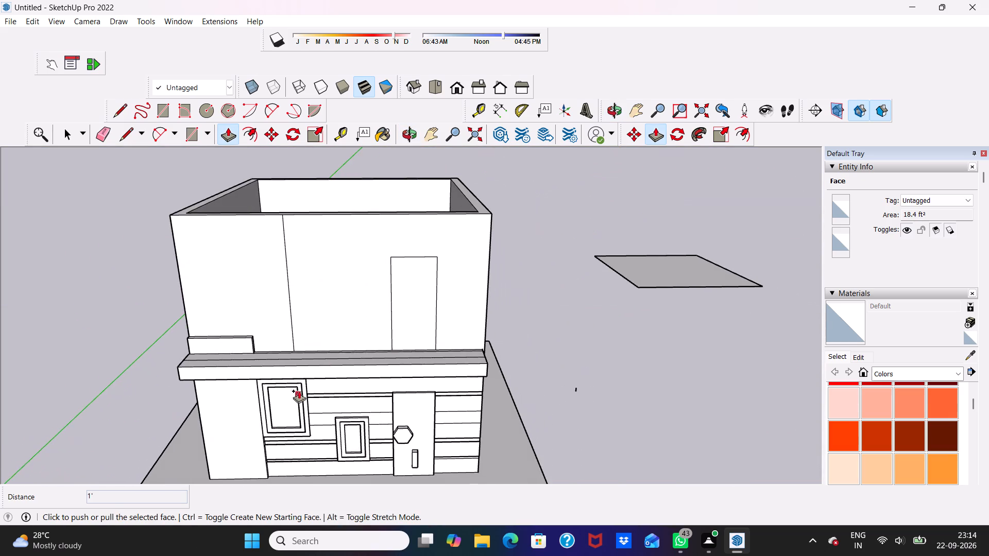
scroll(300, 381, up, 1)
key(space)
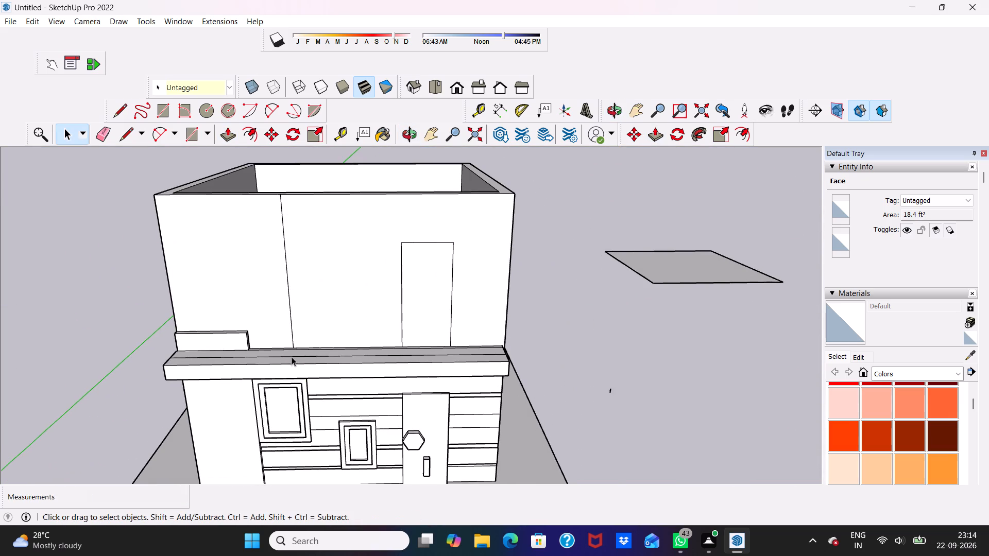
Erase the leftover seam edges running lengthwise along the top surface of the projecting strip.
click(105, 128)
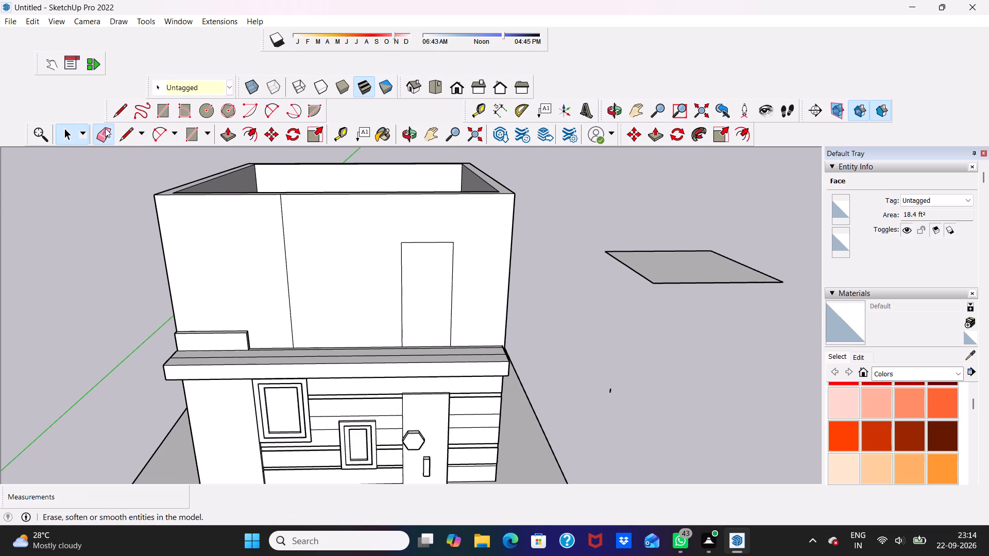
scroll(292, 412, up, 3)
scroll(296, 353, up, 5)
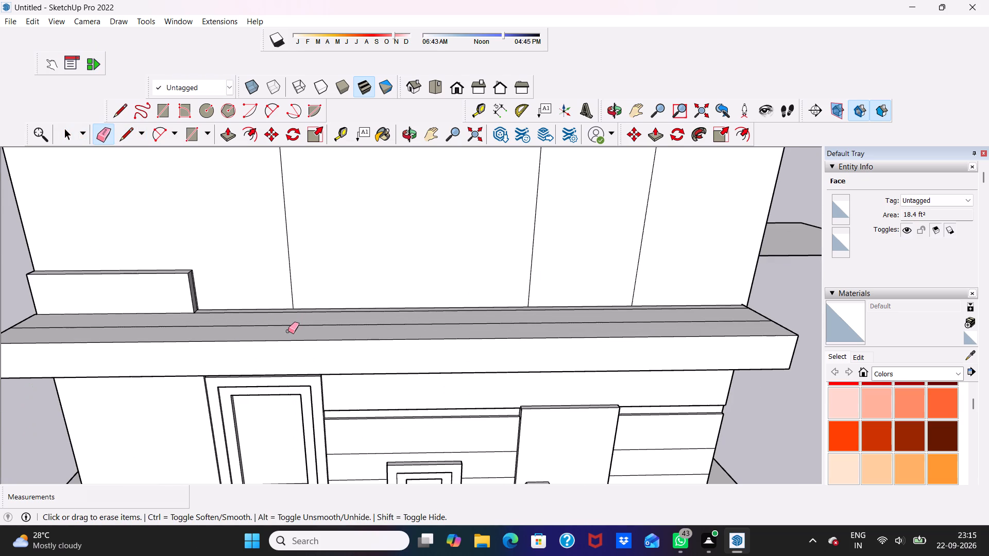
click(289, 326)
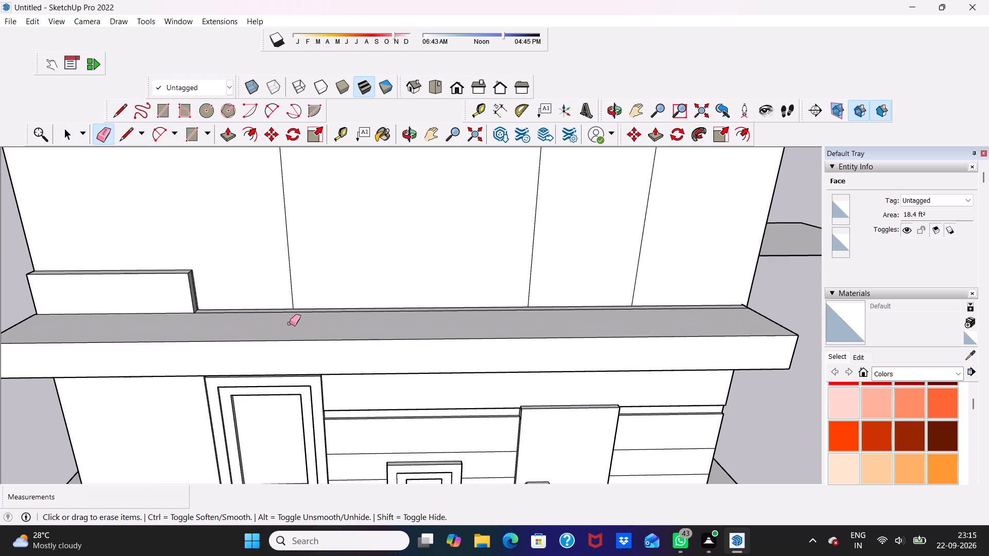
scroll(293, 310, up, 1)
click(293, 312)
scroll(295, 323, down, 3)
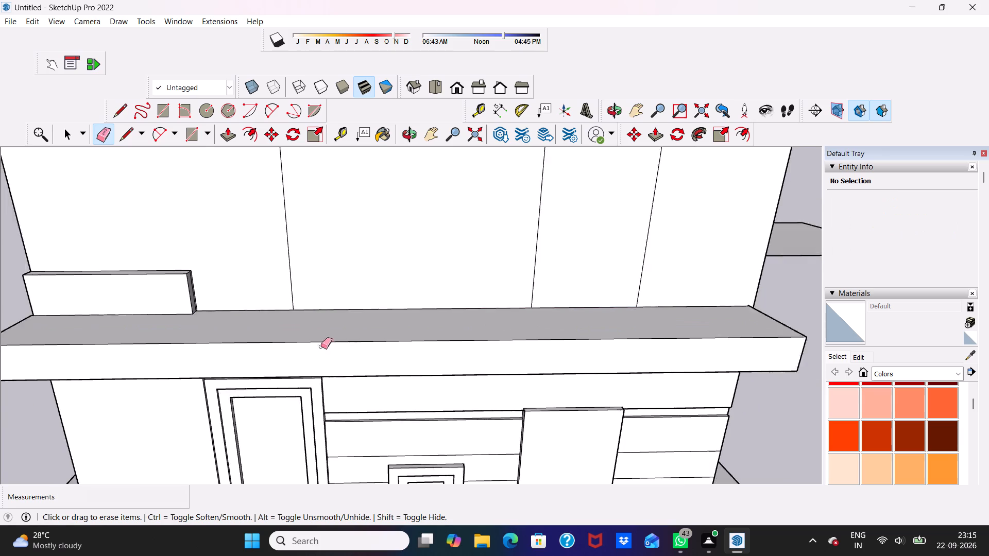
Erase the lengthwise seam edges on the underside of the projecting strip, including the one near the wall.
scroll(321, 346, down, 2)
middle_drag(331, 358, 341, 149)
scroll(304, 304, up, 5)
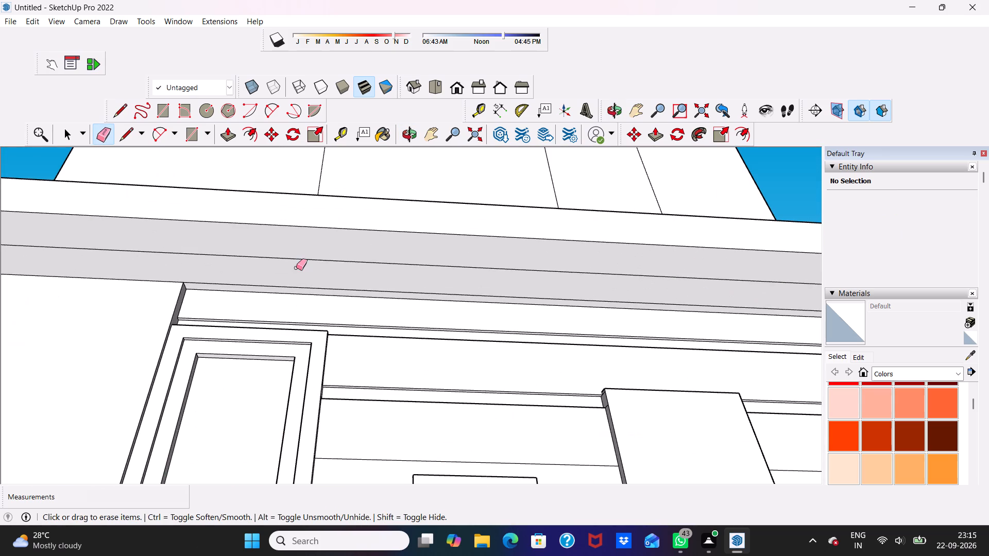
click(297, 260)
scroll(292, 274, up, 1)
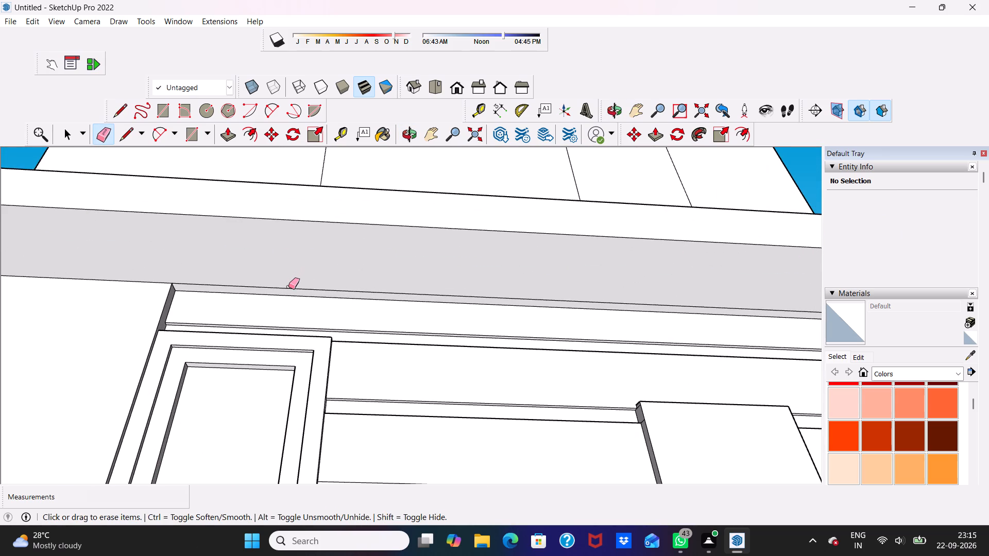
click(288, 287)
scroll(288, 289, down, 3)
scroll(291, 290, up, 8)
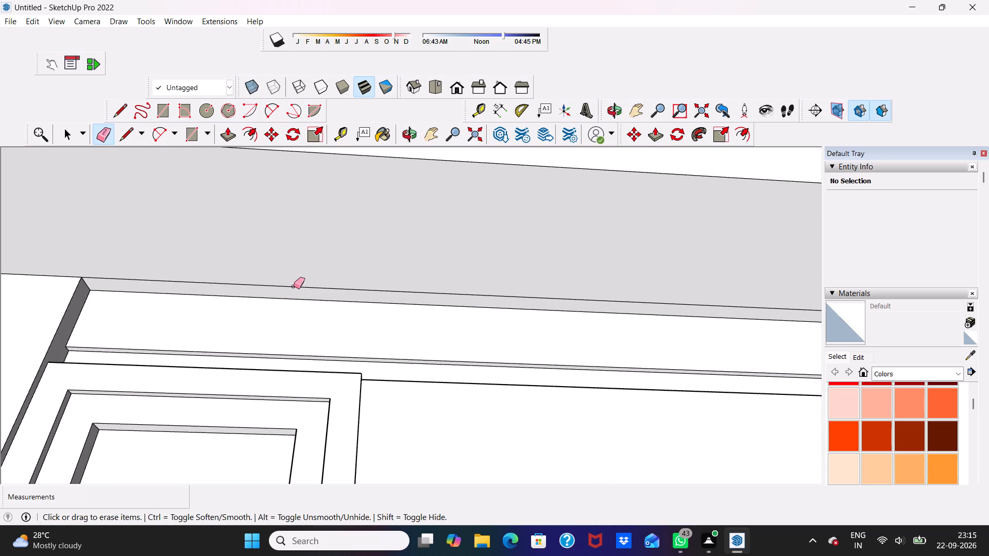
click(294, 286)
scroll(294, 286, down, 12)
scroll(304, 270, up, 1)
scroll(305, 271, down, 2)
middle_drag(305, 272, 303, 386)
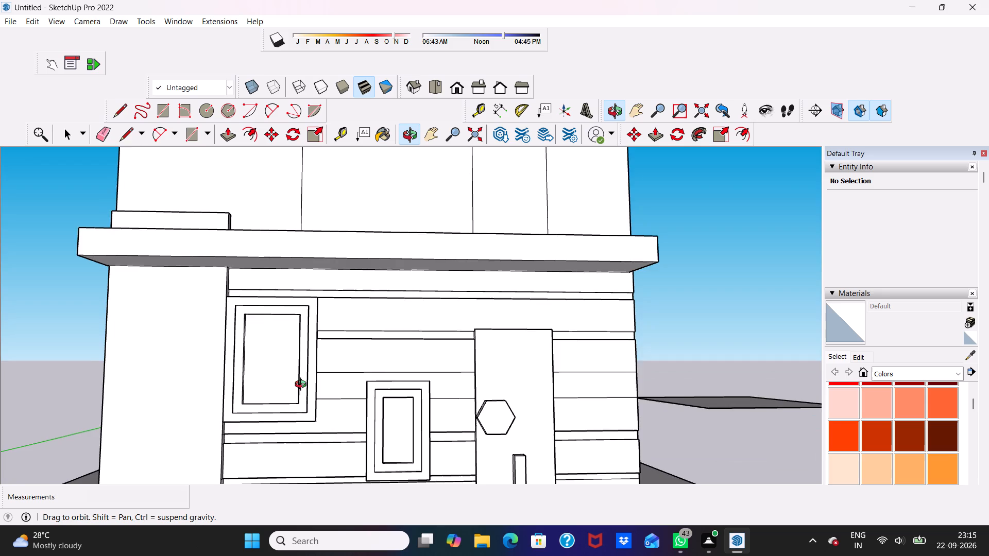
middle_drag(303, 386, 221, 461)
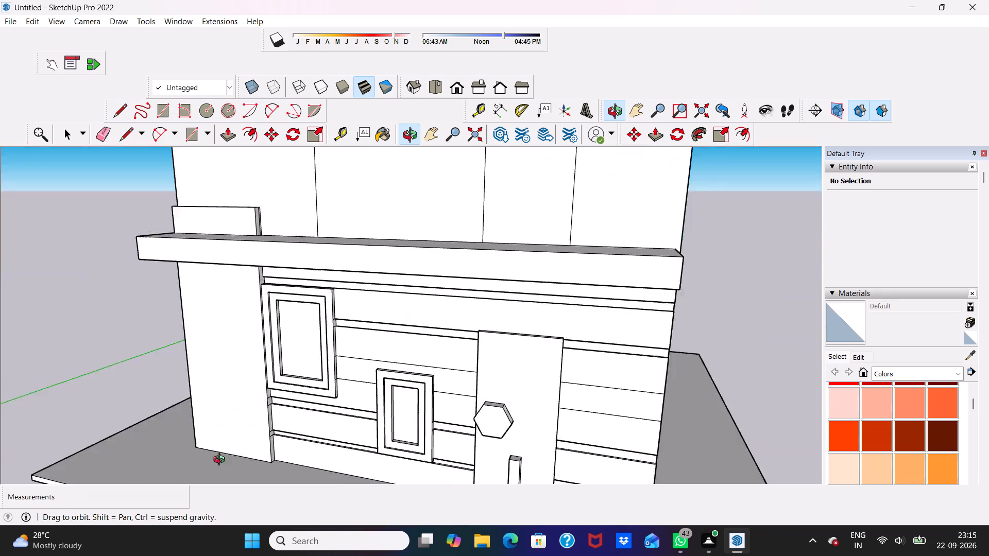
middle_drag(221, 461, 365, 422)
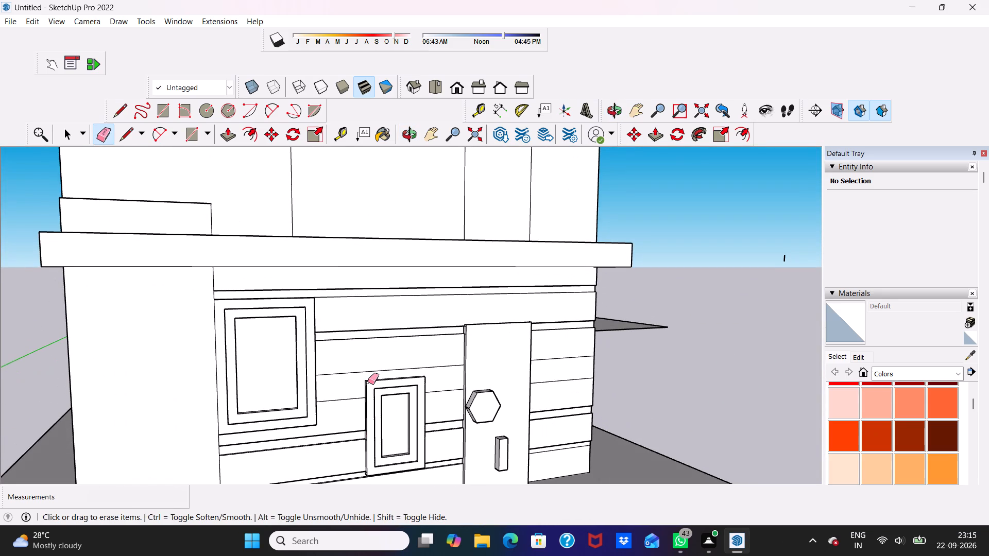
key(space)
Draw a vertical line about 11 1/8" long across the projecting strip's front face, near its door-side end.
scroll(368, 382, down, 5)
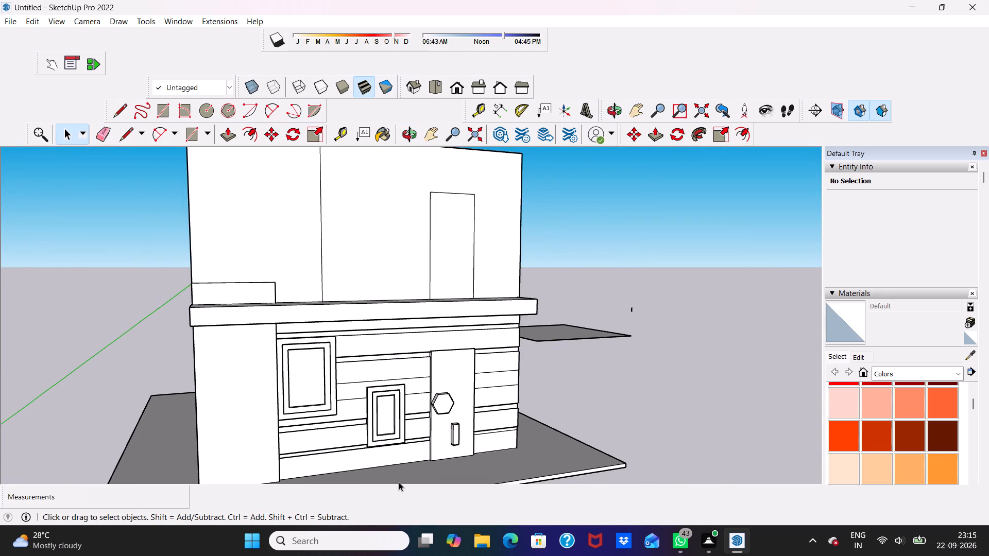
scroll(395, 457, down, 3)
scroll(593, 471, up, 4)
middle_drag(348, 349, 306, 359)
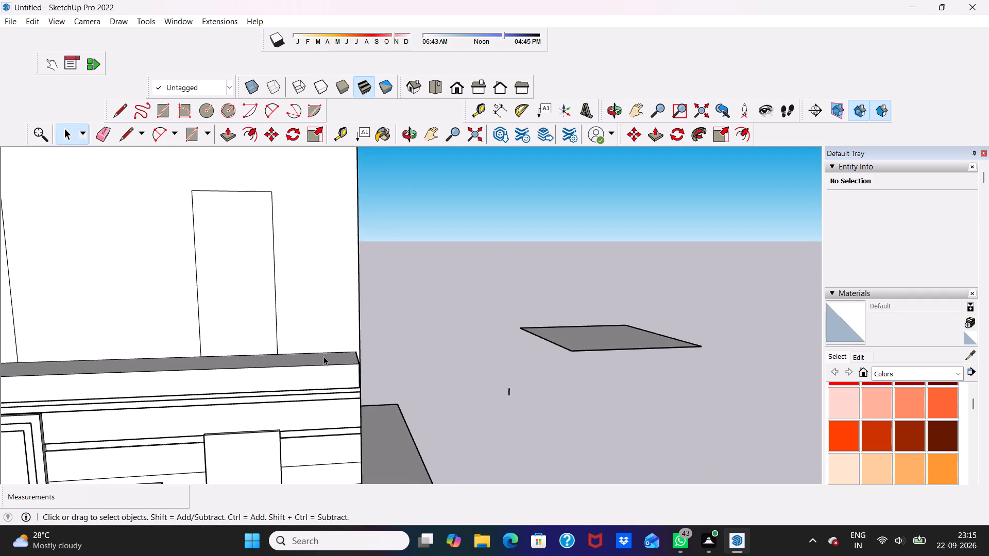
click(125, 133)
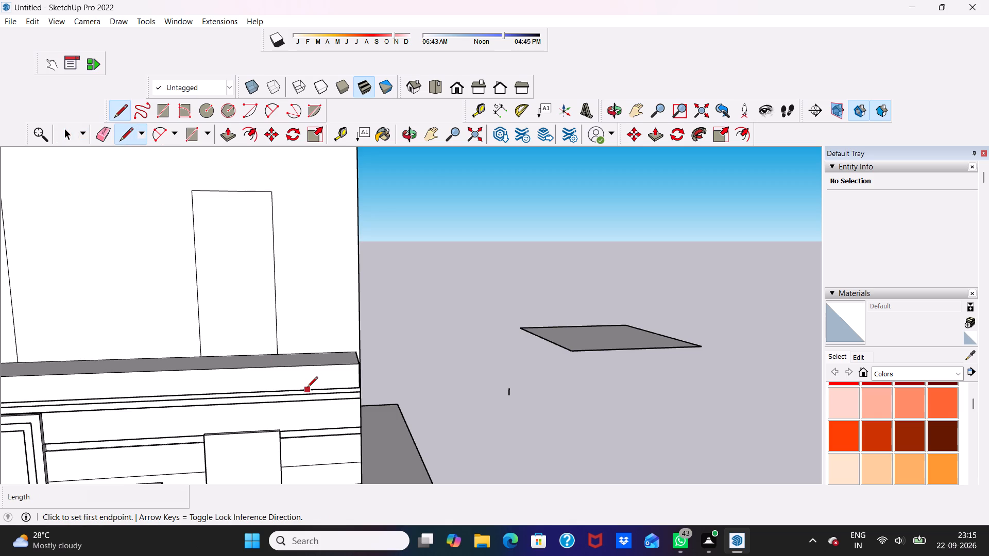
click(308, 390)
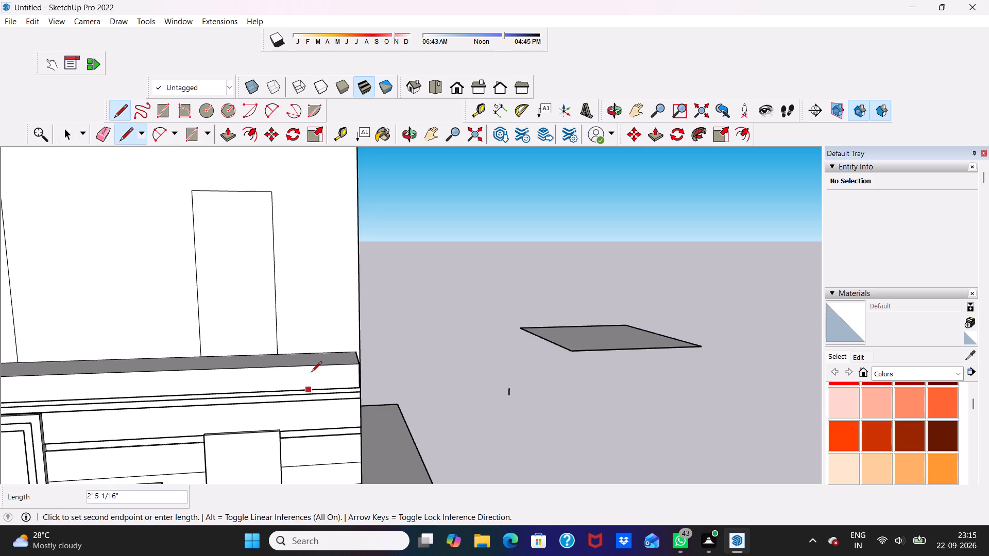
click(311, 369)
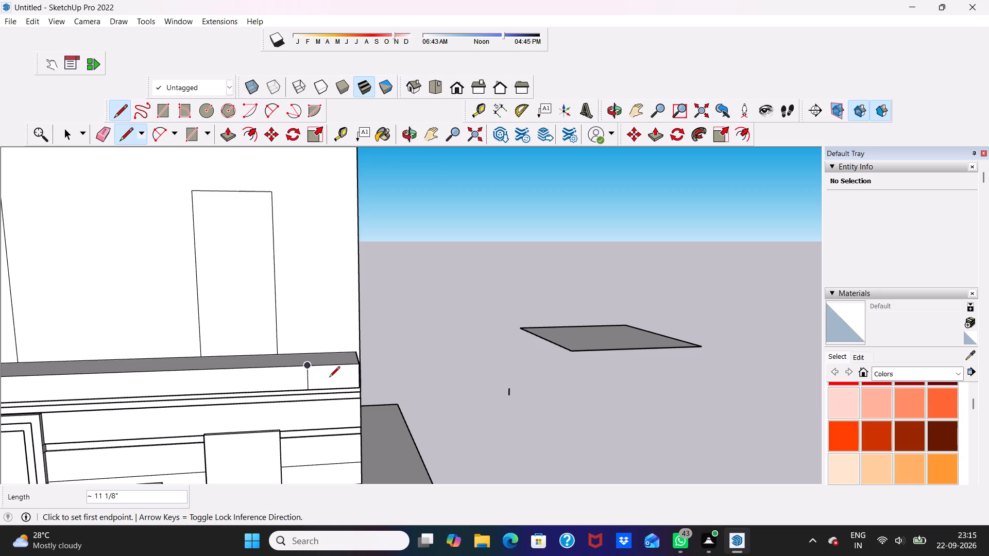
Draw a line about 2' 3 11/16" long across the strip's top surface, from the vertical line's upper endpoint back to the wall.
scroll(327, 357, up, 9)
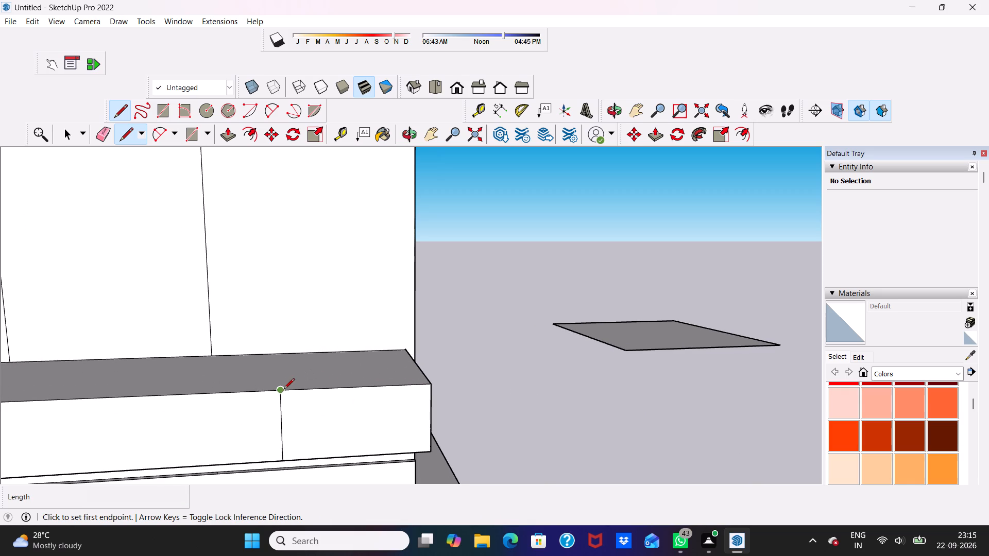
click(279, 390)
scroll(277, 353, up, 5)
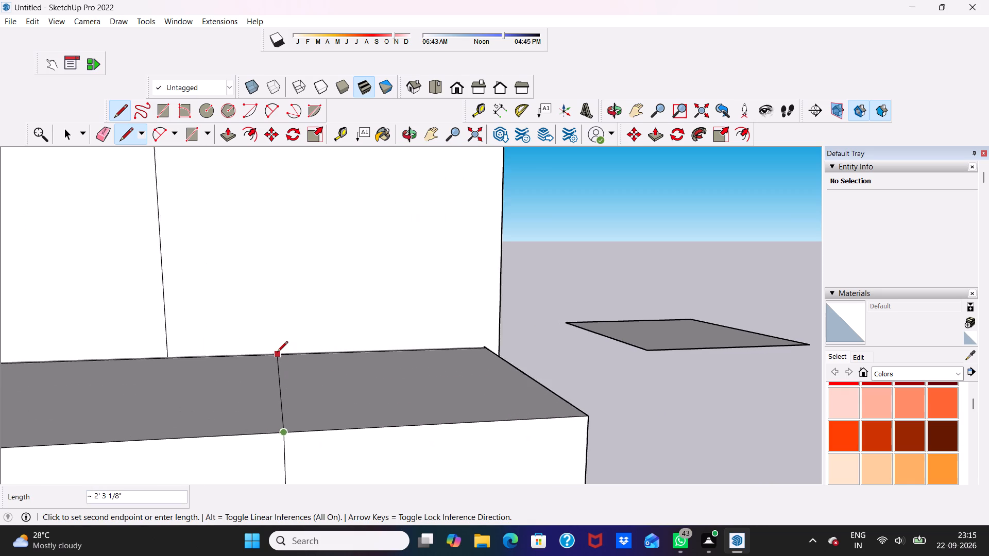
scroll(277, 353, up, 20)
scroll(277, 353, up, 1)
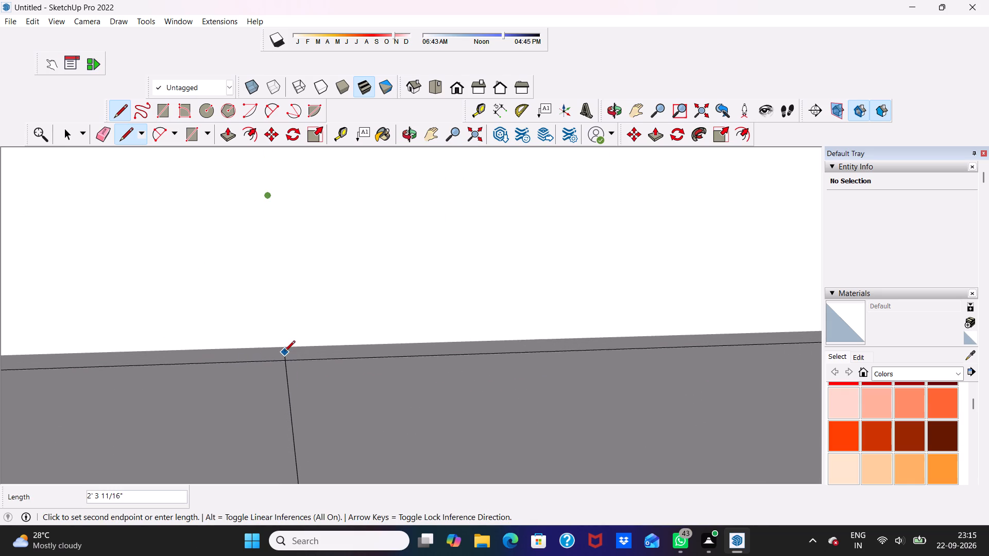
click(286, 348)
scroll(294, 332, down, 10)
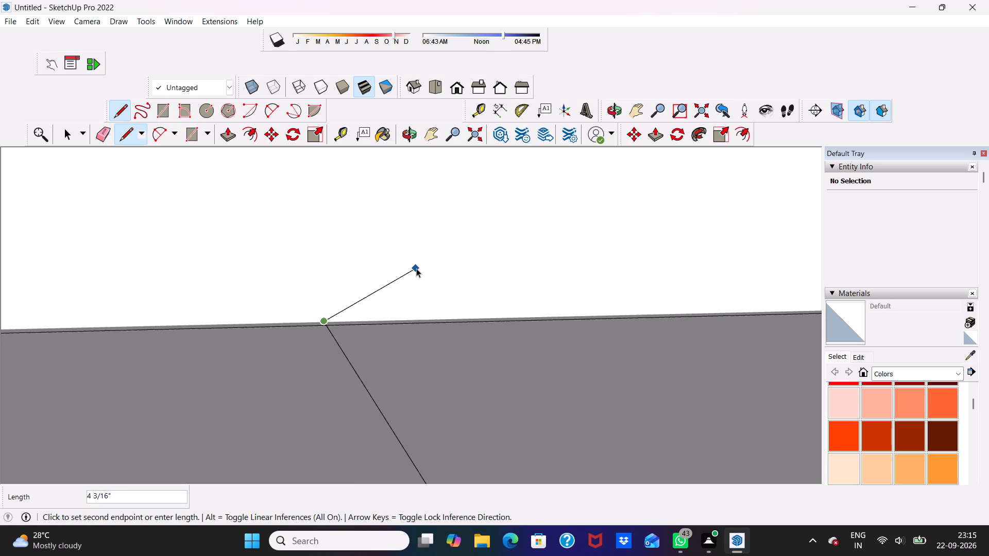
key(space)
Push/Pull the strip's door-side end section of the top surface upward about 10' 5 9/16" to form a corner pillar above the wall top.
click(440, 364)
scroll(437, 361, down, 8)
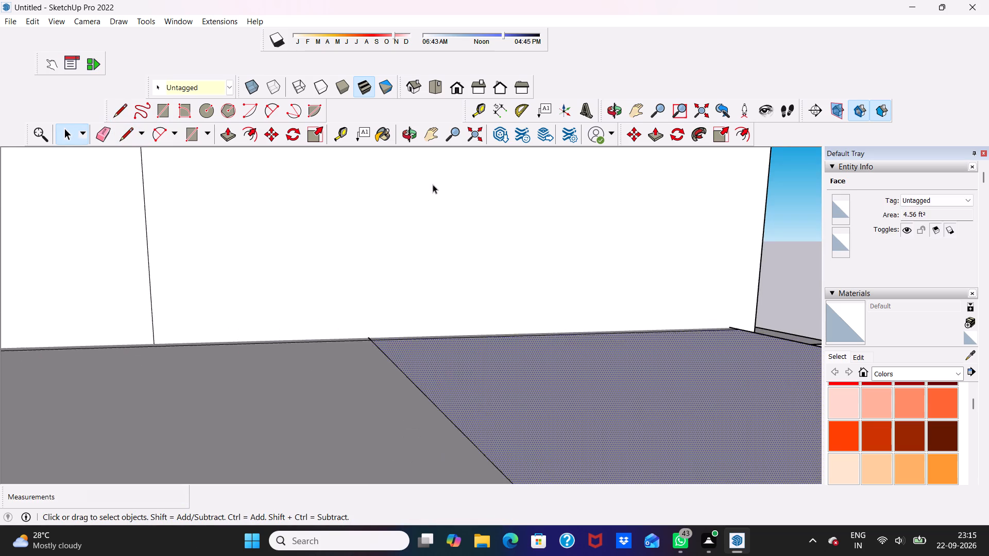
scroll(433, 184, down, 10)
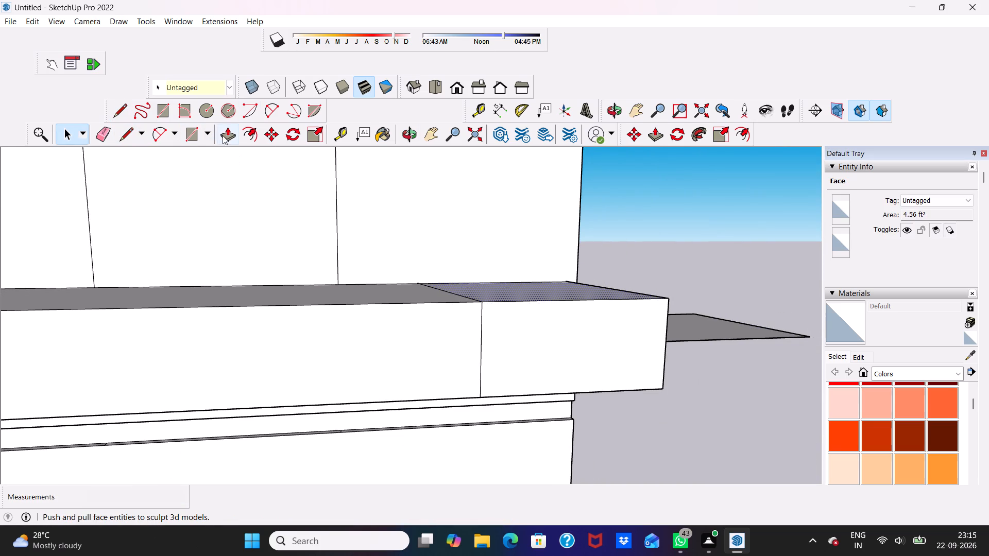
click(225, 132)
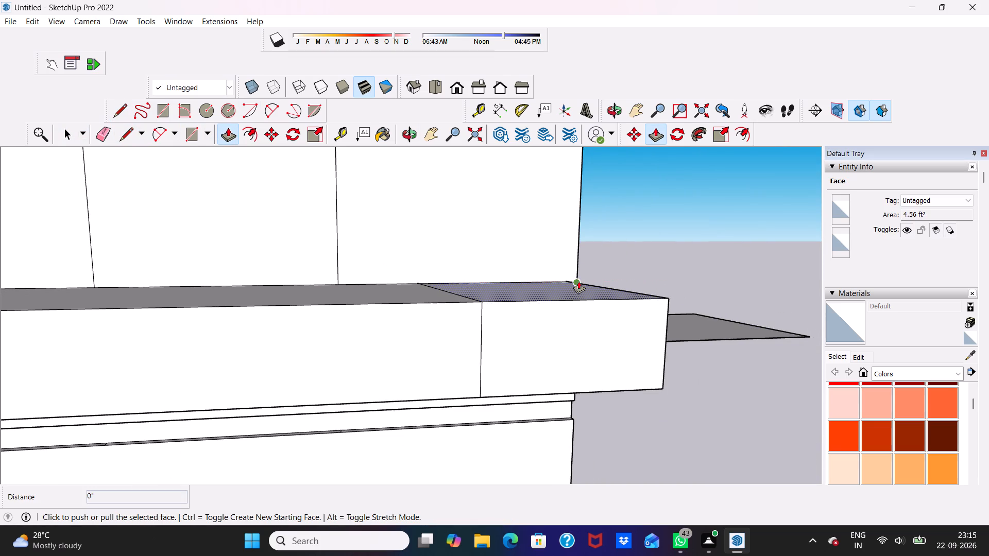
scroll(564, 292, up, 4)
click(564, 287)
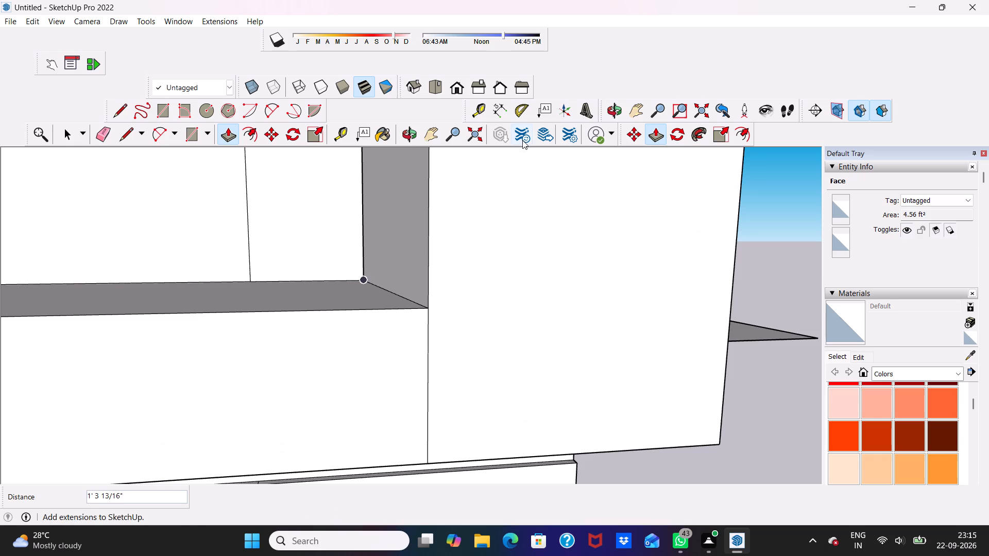
scroll(523, 142, down, 9)
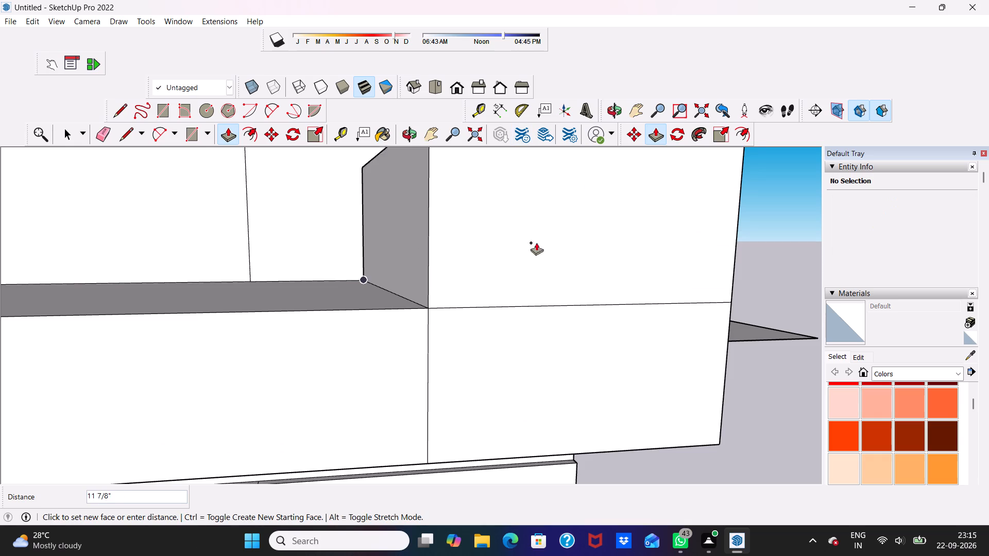
scroll(536, 242, down, 2)
scroll(525, 217, down, 20)
scroll(525, 217, down, 6)
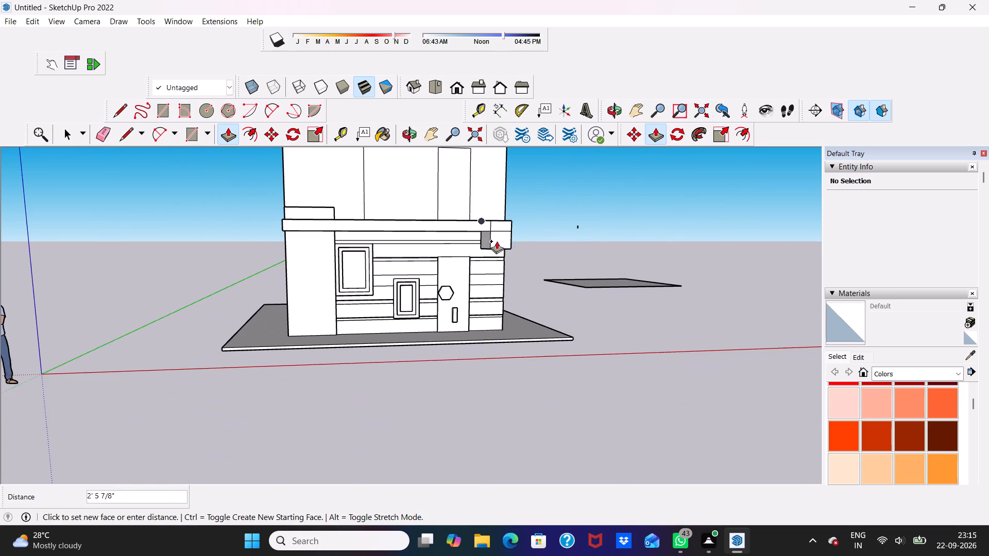
scroll(483, 139, up, 3)
scroll(485, 135, down, 4)
scroll(488, 163, up, 2)
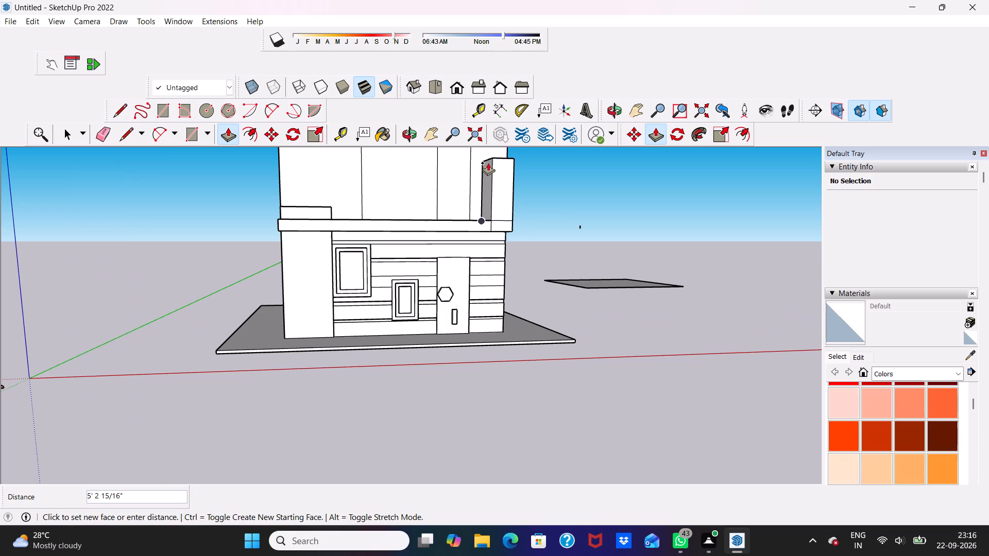
scroll(488, 163, down, 14)
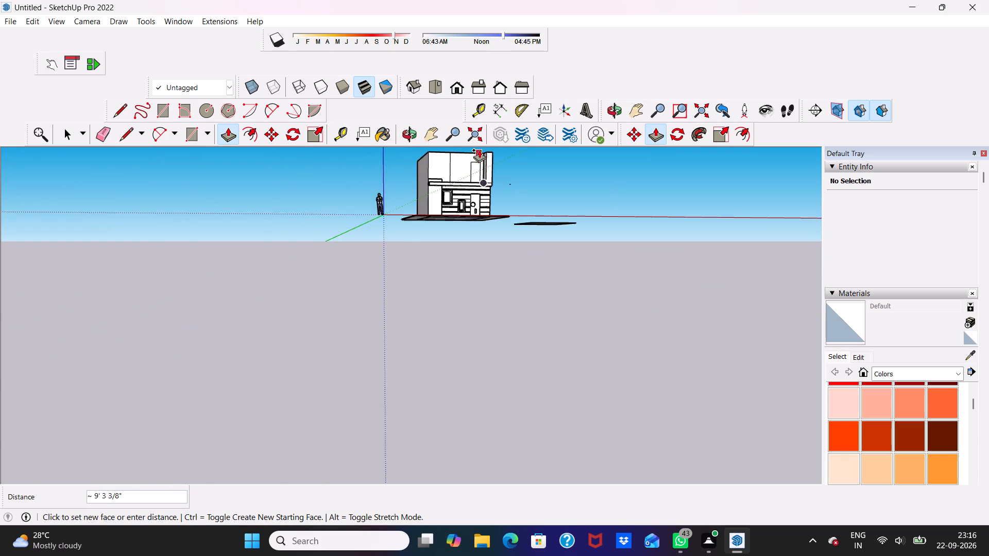
scroll(479, 150, down, 4)
scroll(488, 145, up, 8)
scroll(488, 144, down, 4)
scroll(485, 146, up, 3)
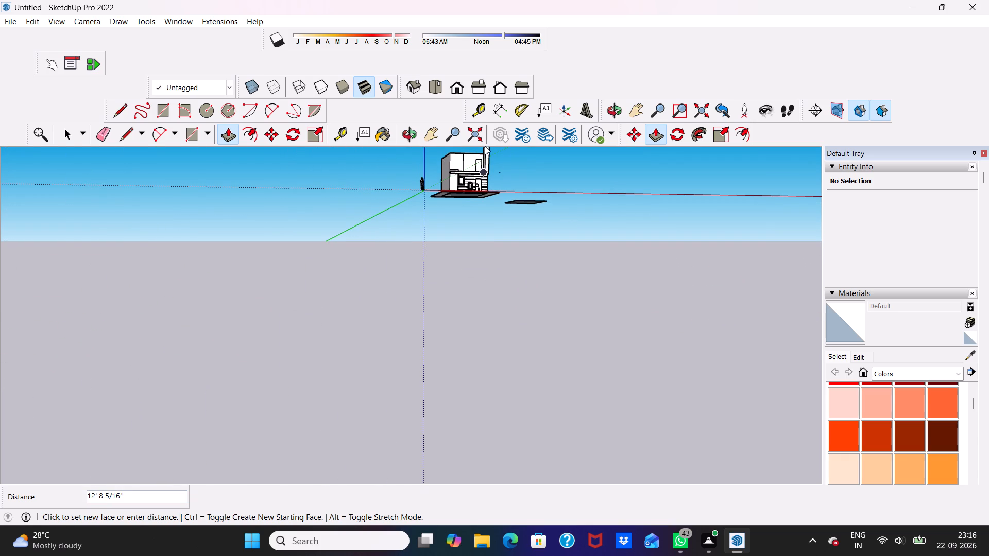
scroll(485, 146, up, 2)
middle_drag(488, 164, 462, 265)
scroll(471, 212, up, 5)
scroll(491, 166, down, 6)
scroll(537, 136, up, 20)
scroll(537, 136, up, 1)
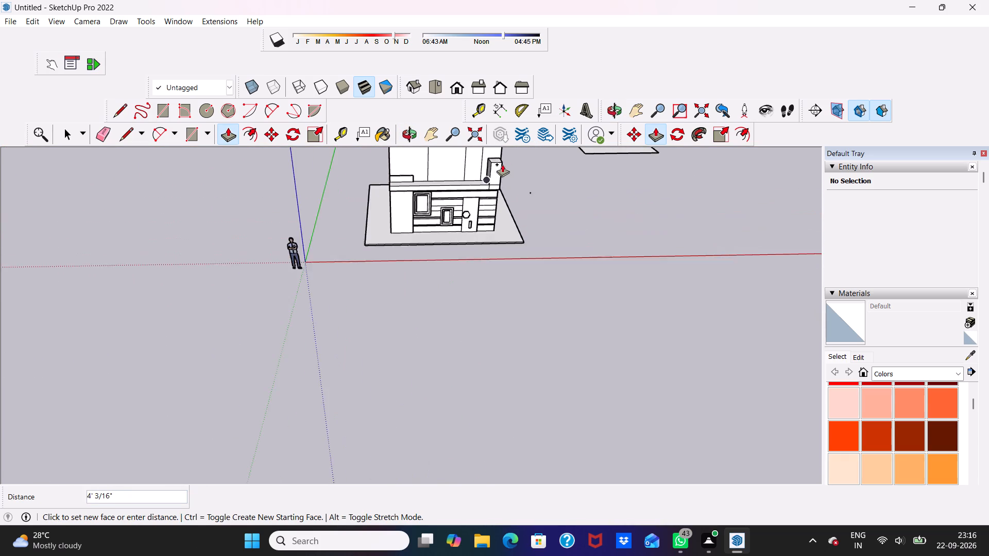
scroll(502, 164, up, 3)
scroll(497, 179, down, 12)
scroll(511, 169, up, 9)
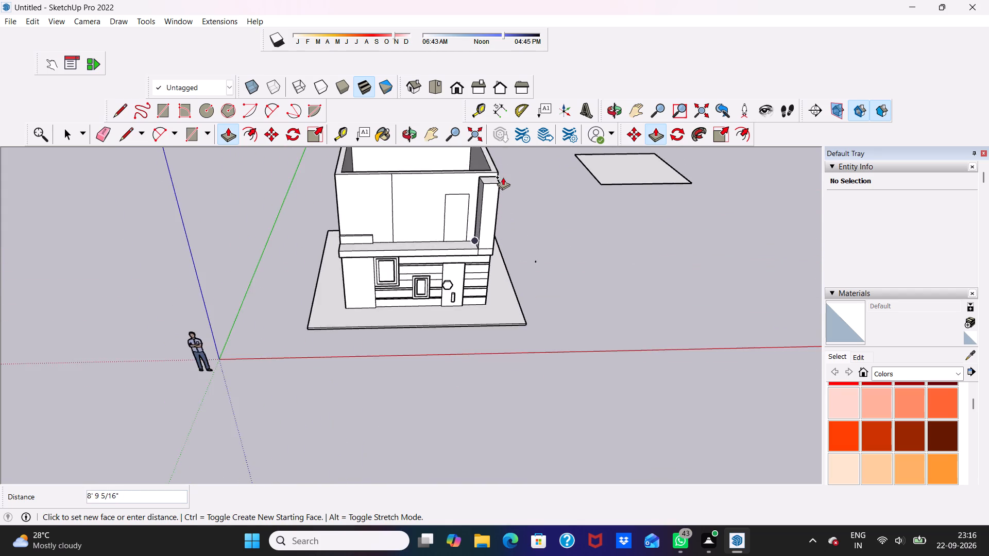
scroll(502, 175, up, 5)
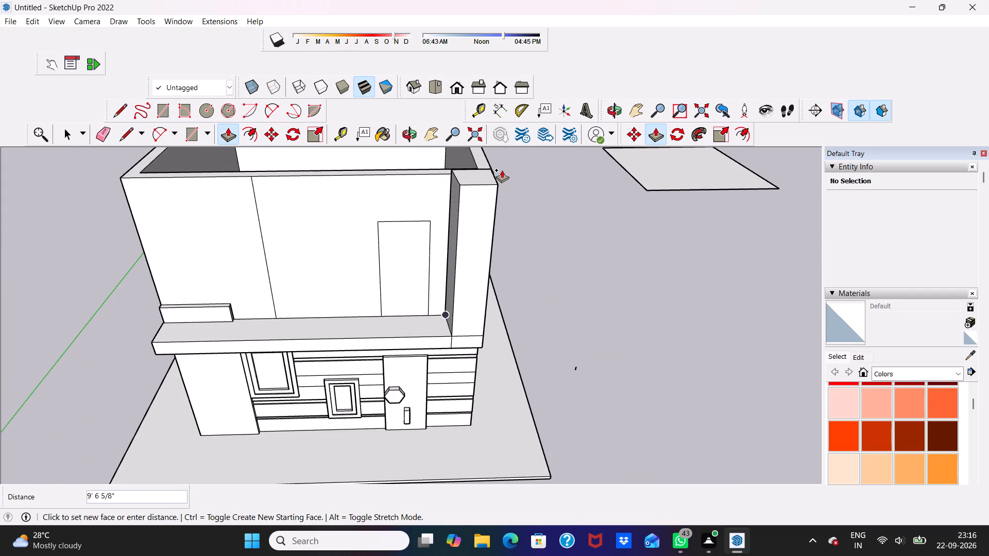
click(502, 153)
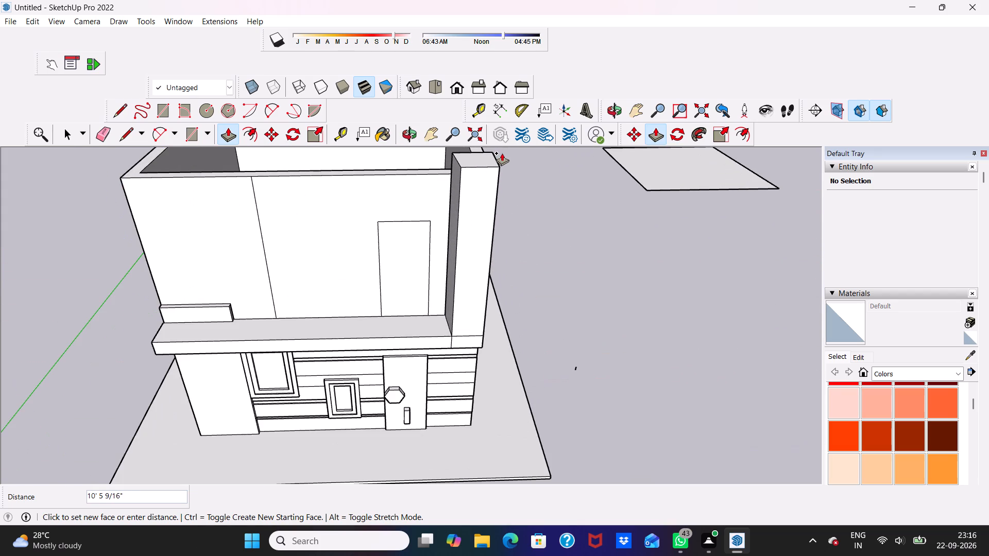
middle_drag(474, 190, 659, 196)
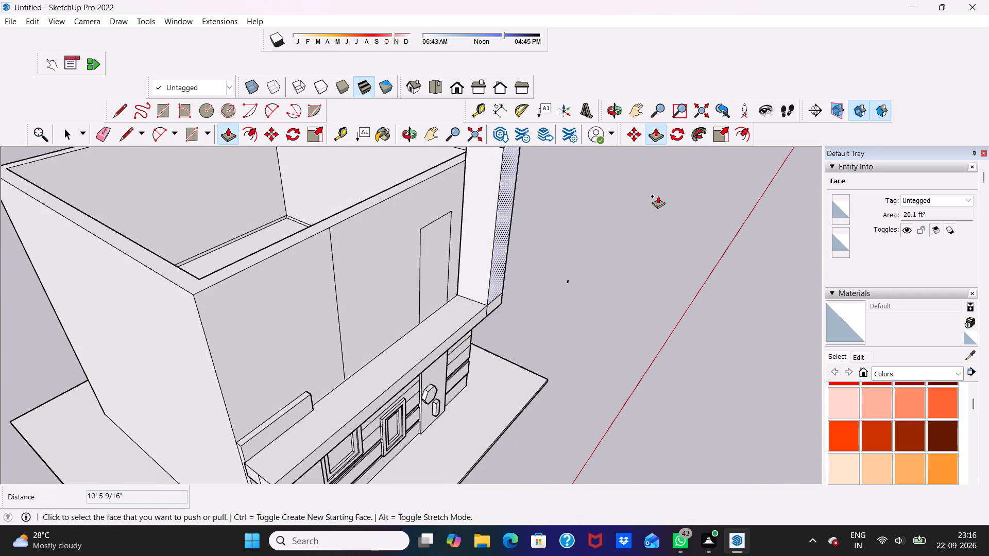
key(space)
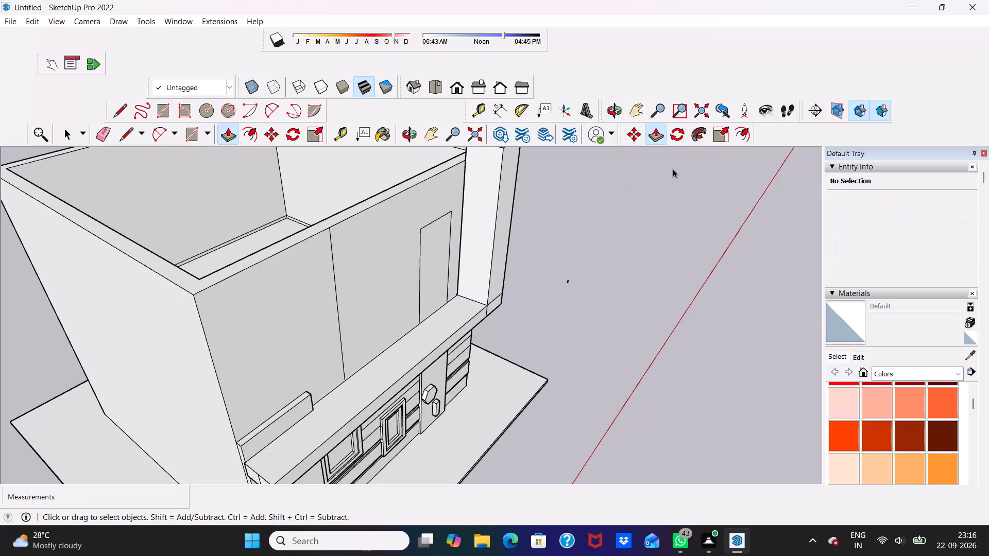
Examine the new corner pillar and the facade from the front and side.
scroll(672, 168, down, 1)
scroll(671, 166, up, 1)
scroll(667, 167, down, 1)
middle_drag(636, 188, 396, 131)
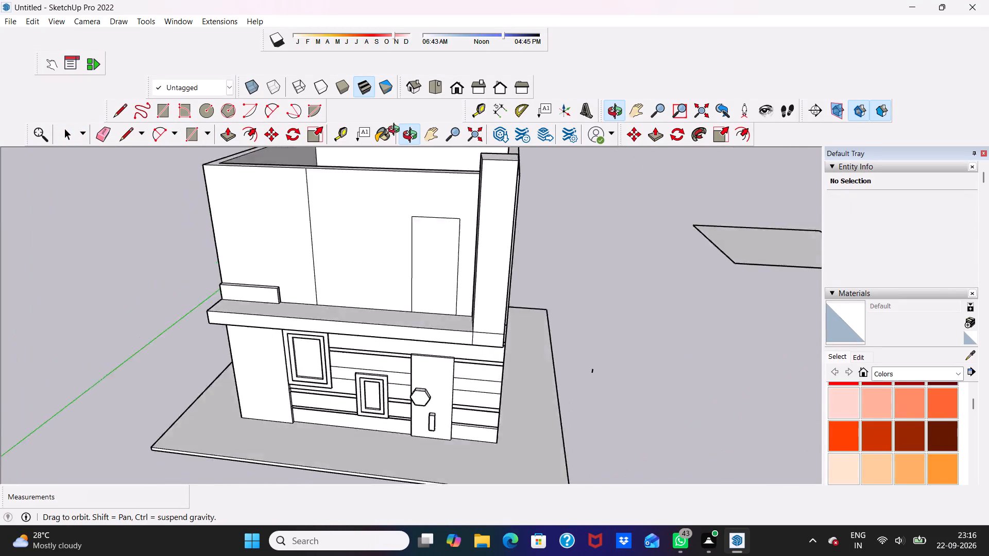
middle_drag(396, 131, 408, 99)
scroll(415, 189, down, 3)
scroll(454, 210, down, 4)
middle_drag(445, 227, 682, 252)
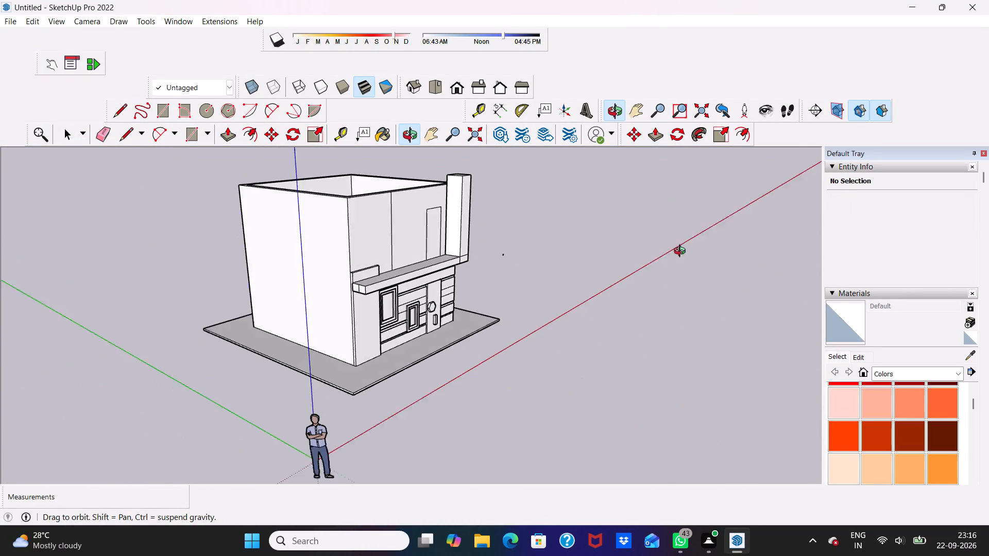
middle_drag(682, 252, 684, 251)
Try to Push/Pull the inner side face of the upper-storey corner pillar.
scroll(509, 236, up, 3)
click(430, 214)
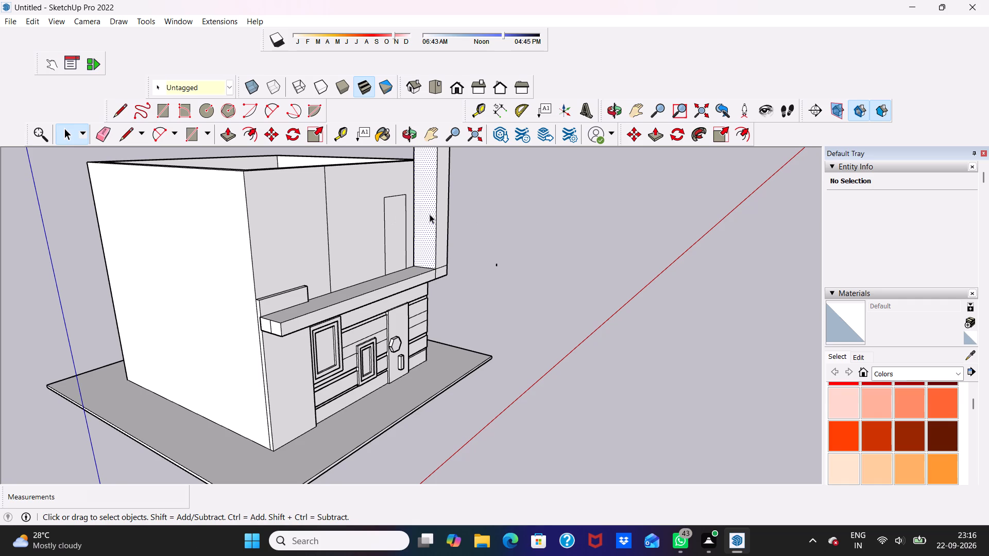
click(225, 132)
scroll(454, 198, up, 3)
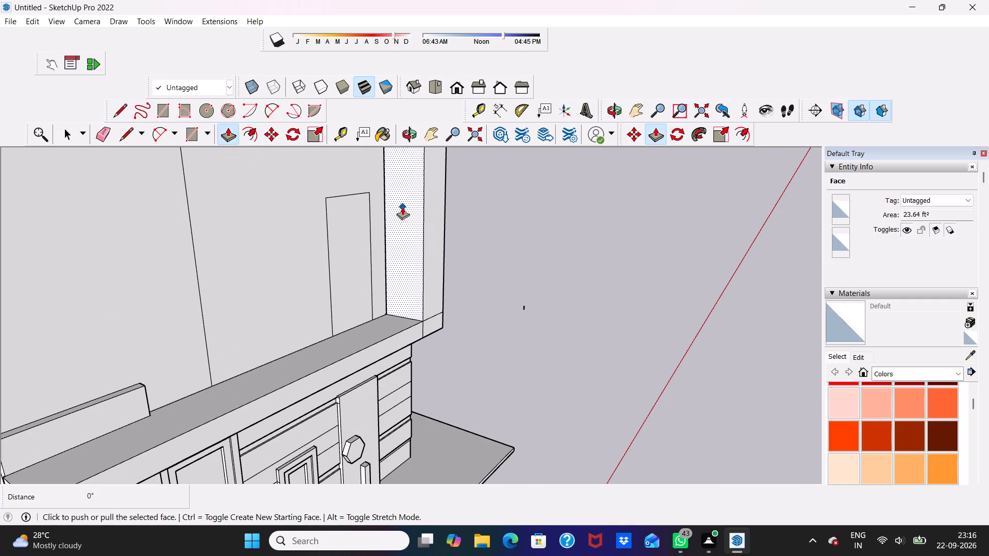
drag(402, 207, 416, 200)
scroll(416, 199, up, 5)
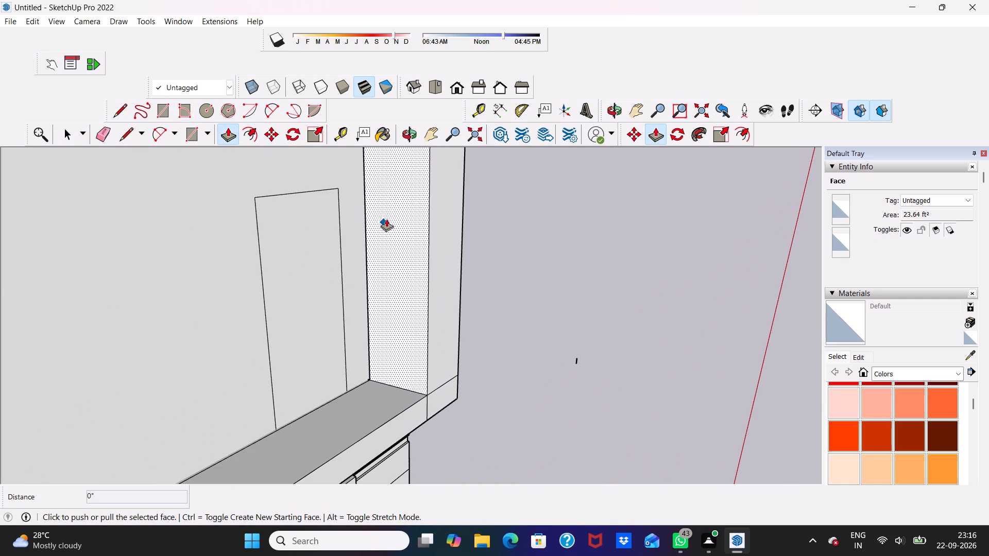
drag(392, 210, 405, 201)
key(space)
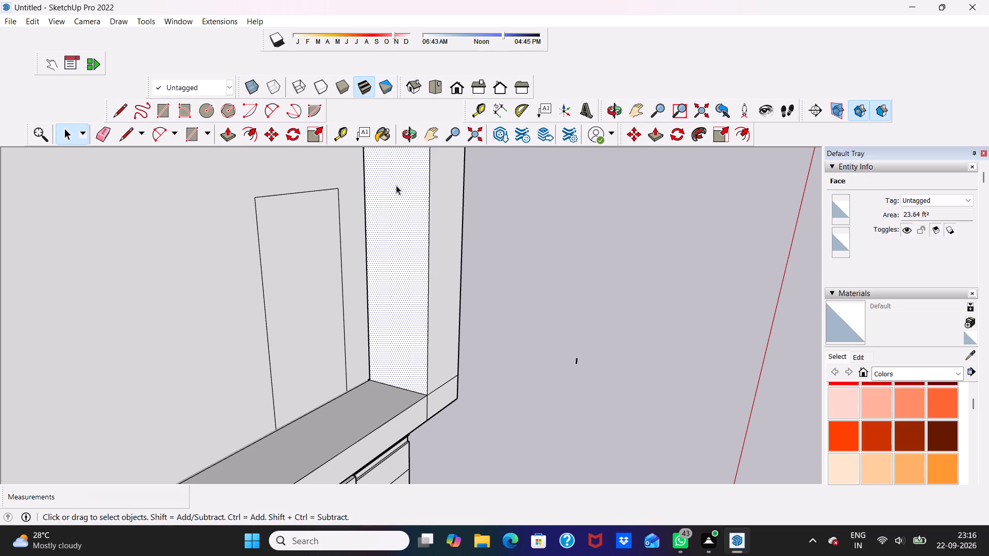
Erase the horizontal seam under the pillar's front face and the short vertical seam on the strip's front face.
click(99, 127)
scroll(395, 359, up, 2)
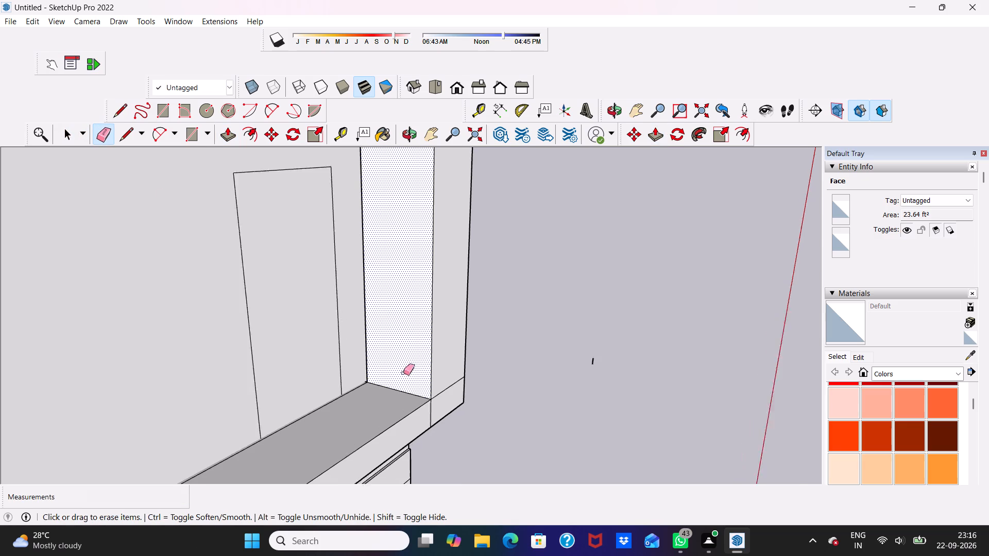
scroll(403, 373, up, 1)
click(447, 400)
click(438, 421)
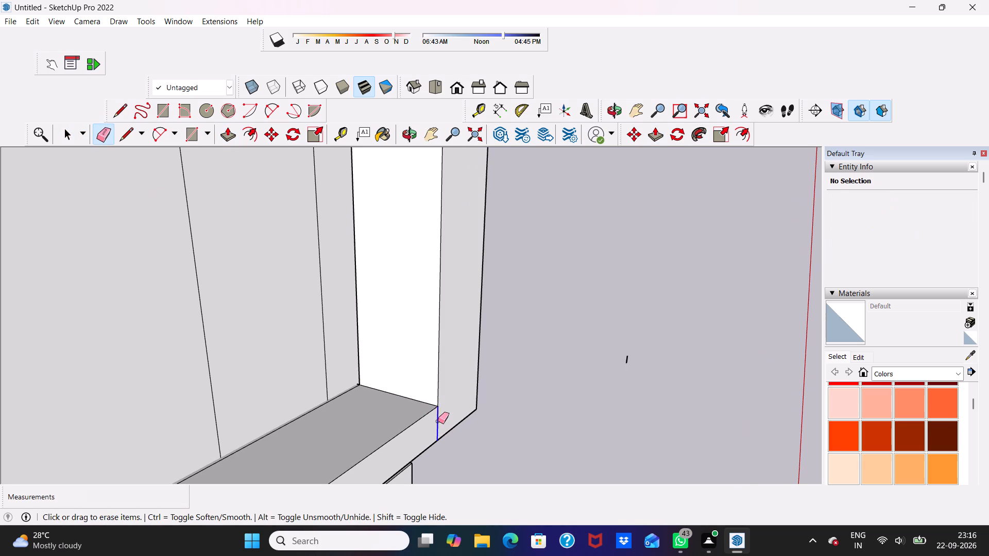
key(space)
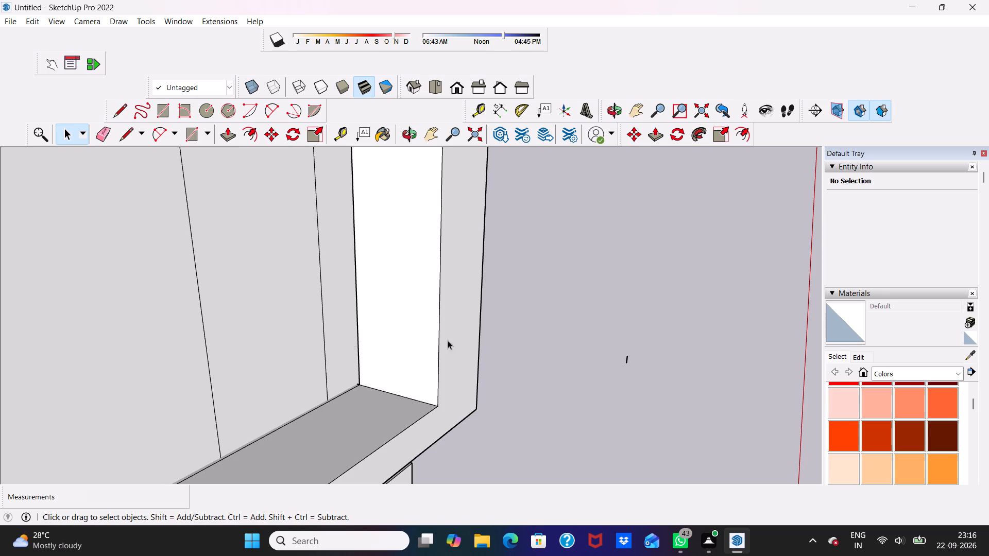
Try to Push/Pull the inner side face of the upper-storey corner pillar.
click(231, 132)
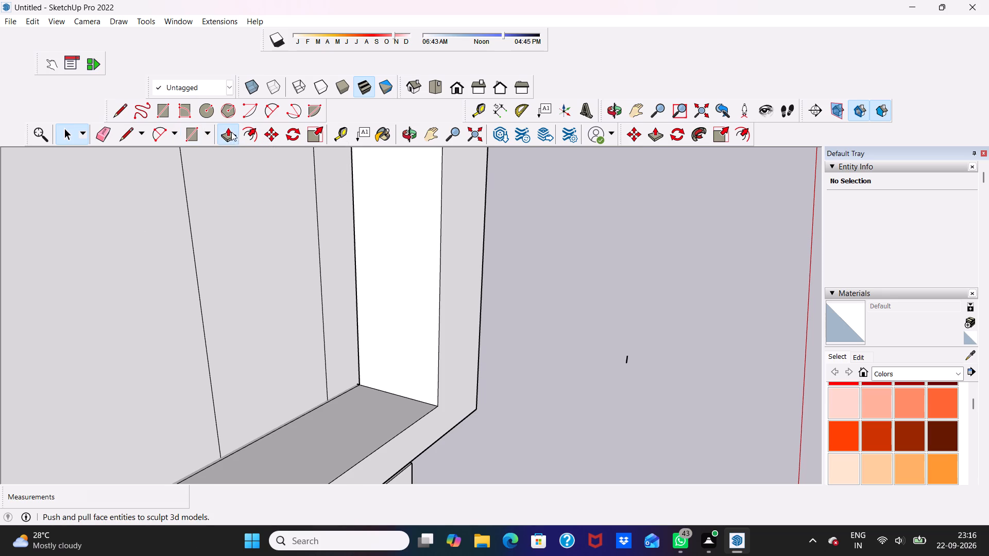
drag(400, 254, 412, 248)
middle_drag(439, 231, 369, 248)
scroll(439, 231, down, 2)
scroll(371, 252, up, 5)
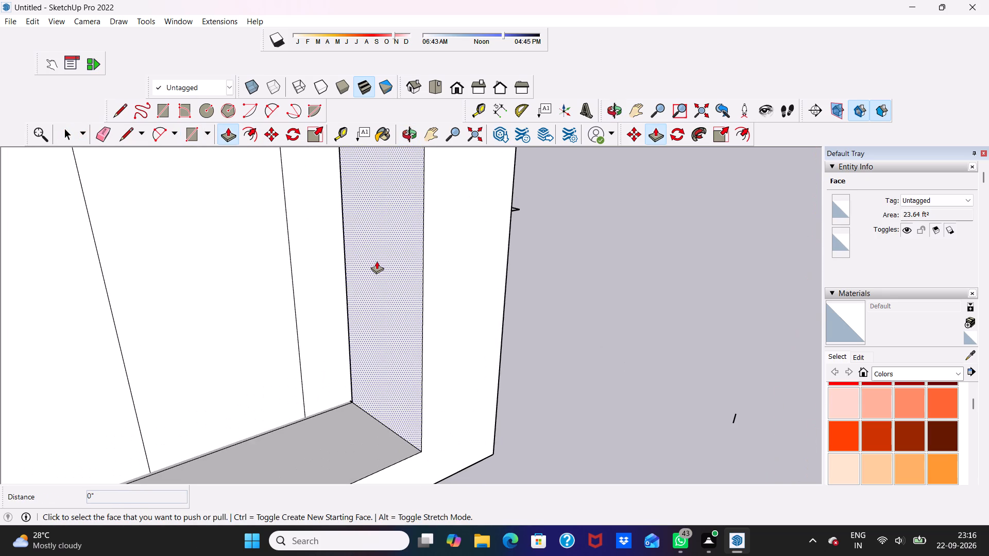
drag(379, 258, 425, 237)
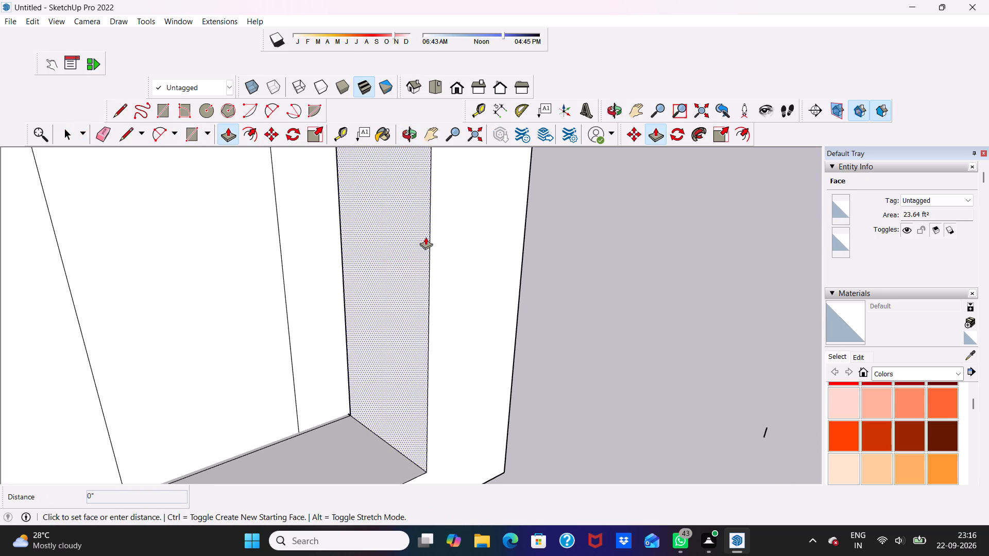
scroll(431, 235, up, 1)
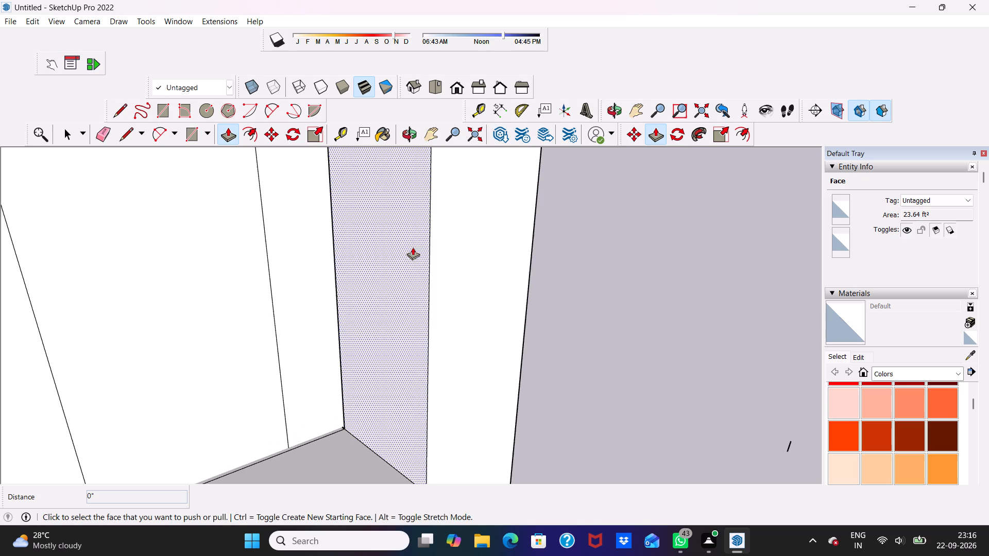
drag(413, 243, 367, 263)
Erase the vertical line nearest the wall and the adjoining horizontal seam segments on the corner pillar's outer side face.
scroll(457, 236, down, 4)
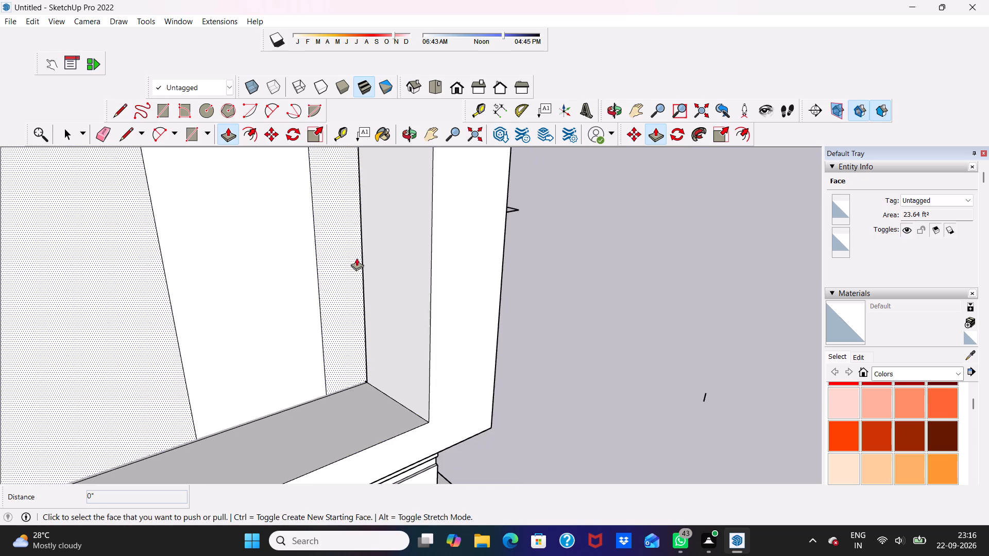
middle_drag(357, 258, 28, 234)
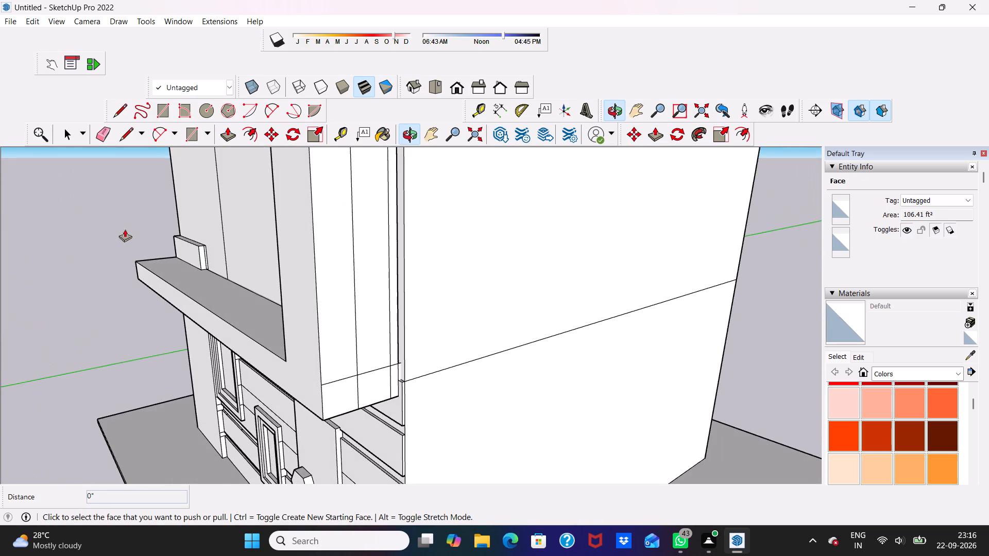
scroll(240, 229, up, 4)
key(space)
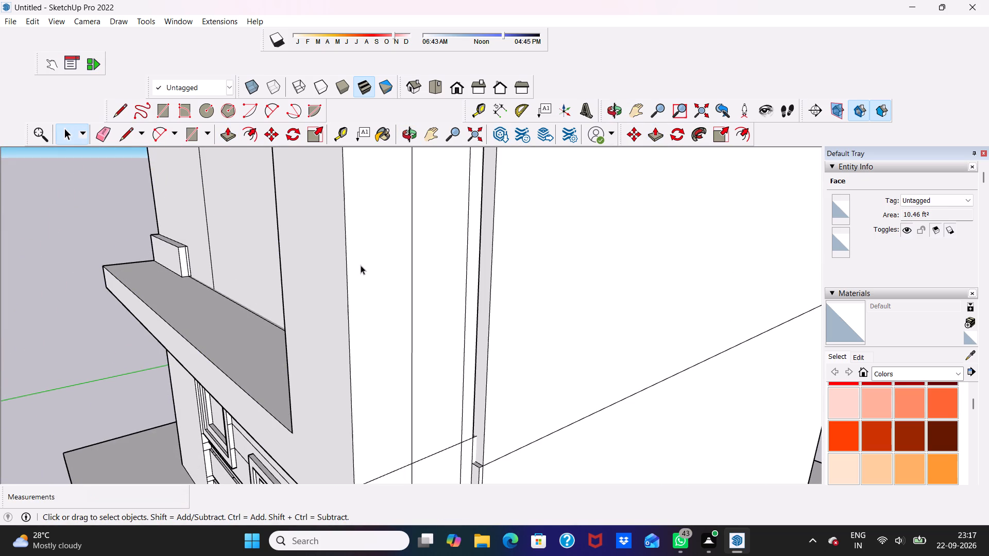
key(space)
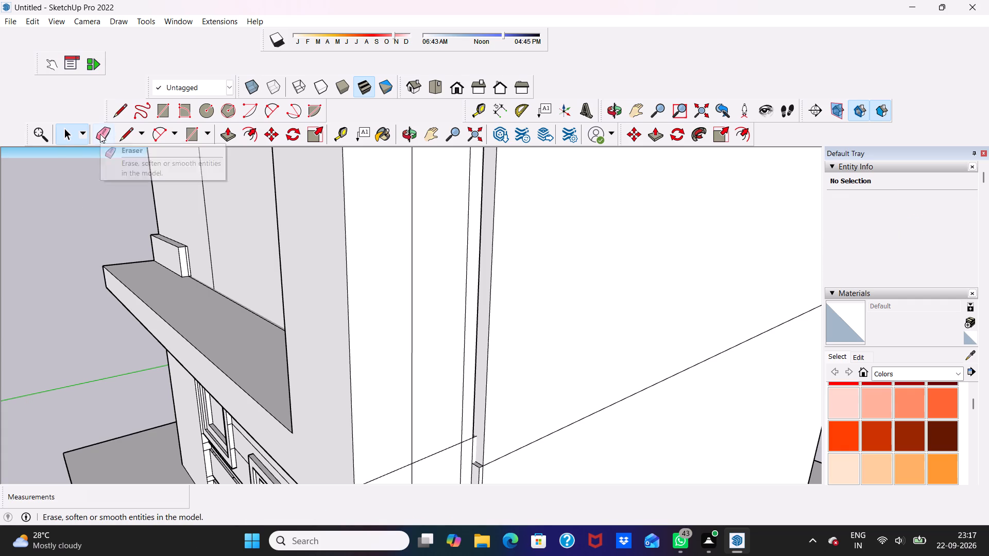
click(100, 134)
scroll(508, 498, down, 2)
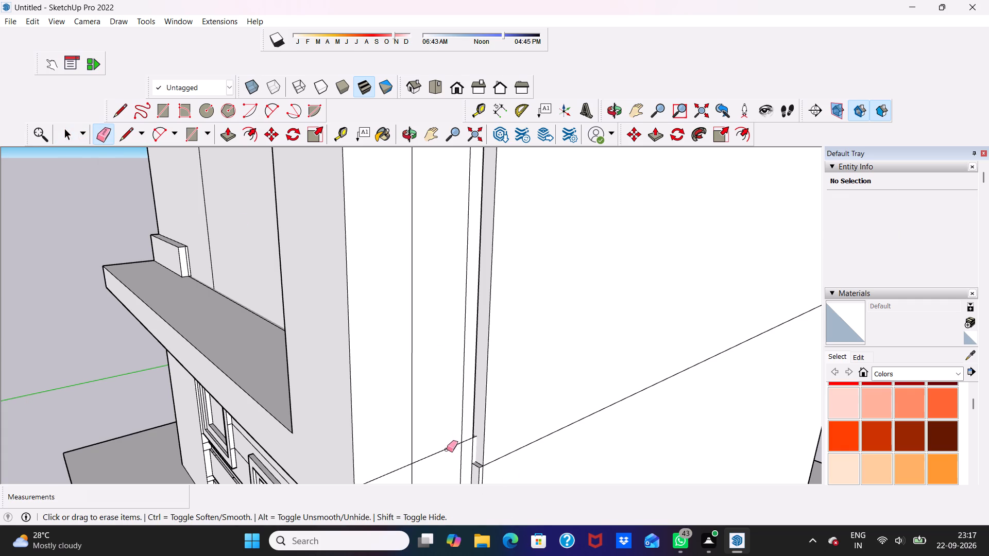
click(447, 449)
click(462, 427)
click(468, 442)
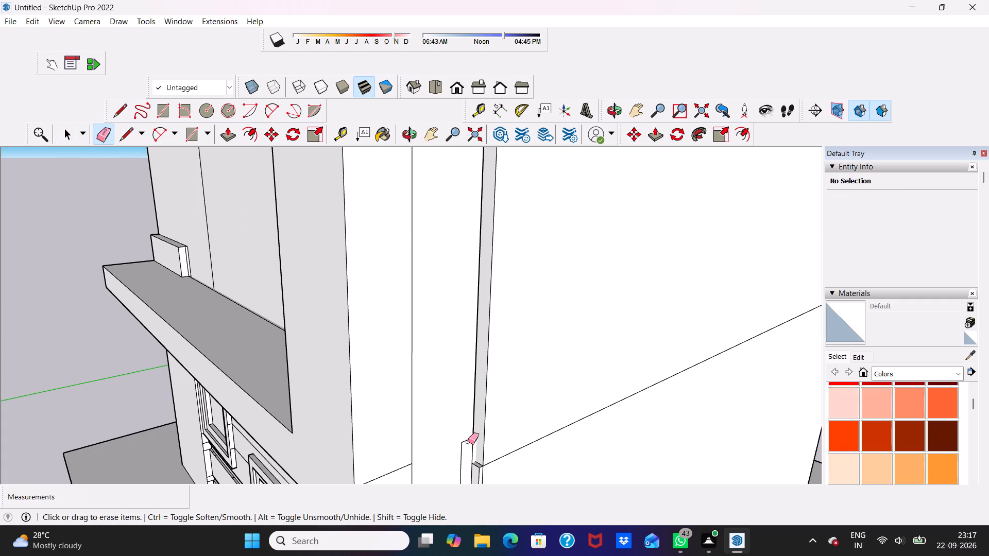
click(467, 440)
Erase the middle vertical line, the rest of the horizontal seam and the short vertical remnants on the pillar's outer side.
scroll(450, 343, down, 7)
scroll(465, 414, up, 6)
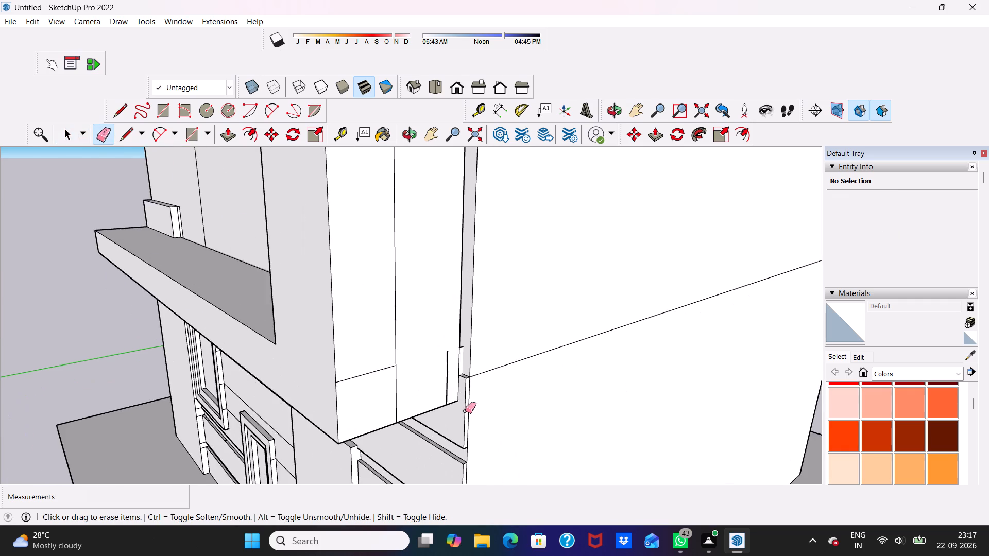
scroll(451, 387, up, 3)
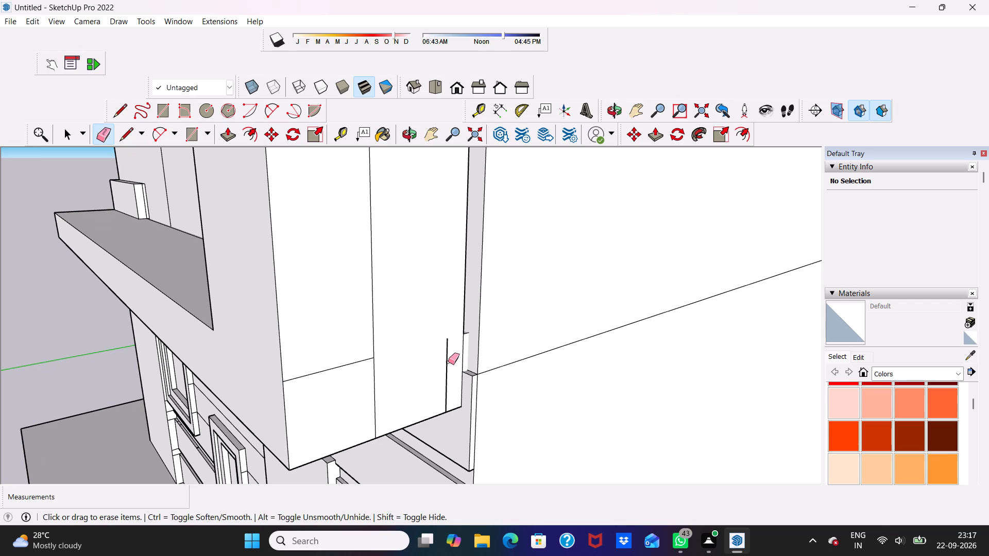
click(448, 362)
click(448, 367)
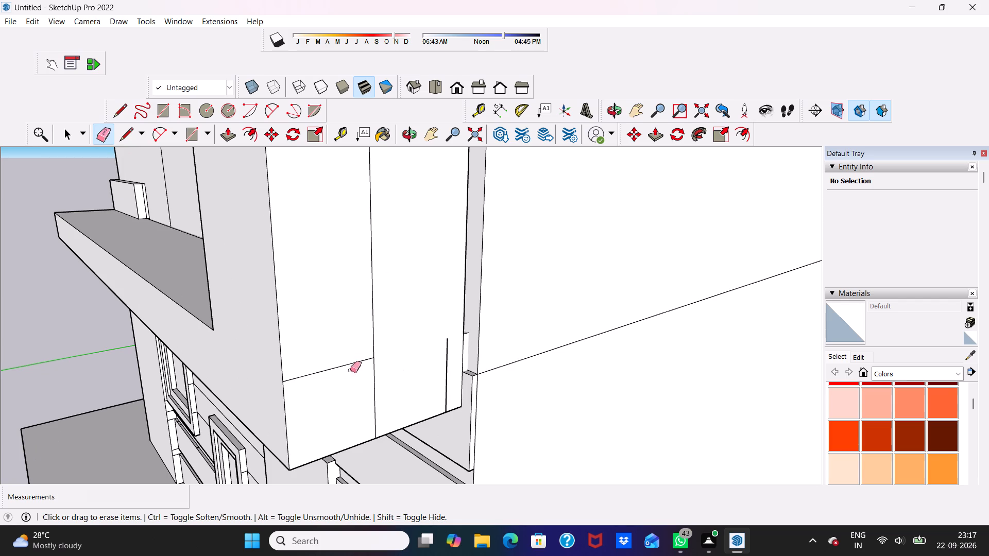
click(372, 333)
click(357, 362)
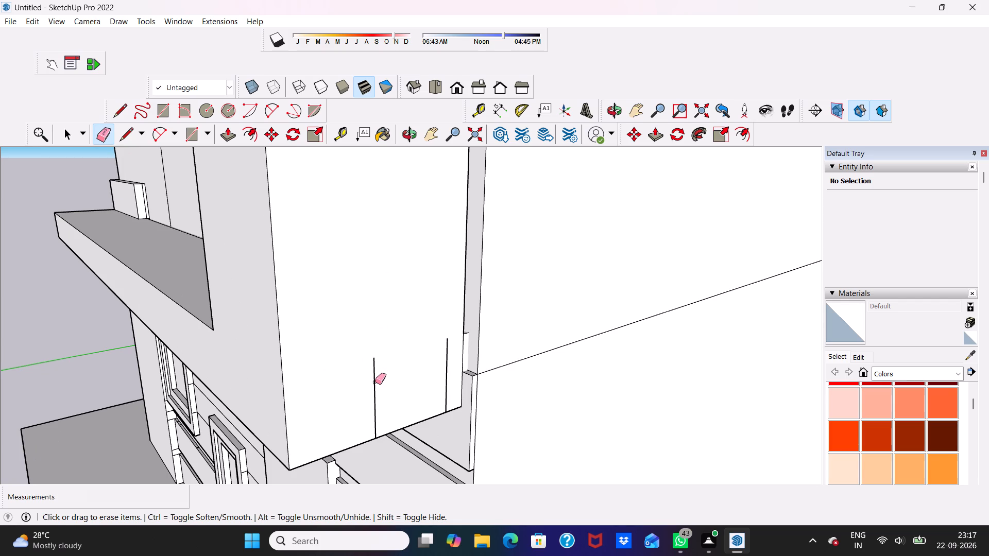
click(375, 383)
click(446, 358)
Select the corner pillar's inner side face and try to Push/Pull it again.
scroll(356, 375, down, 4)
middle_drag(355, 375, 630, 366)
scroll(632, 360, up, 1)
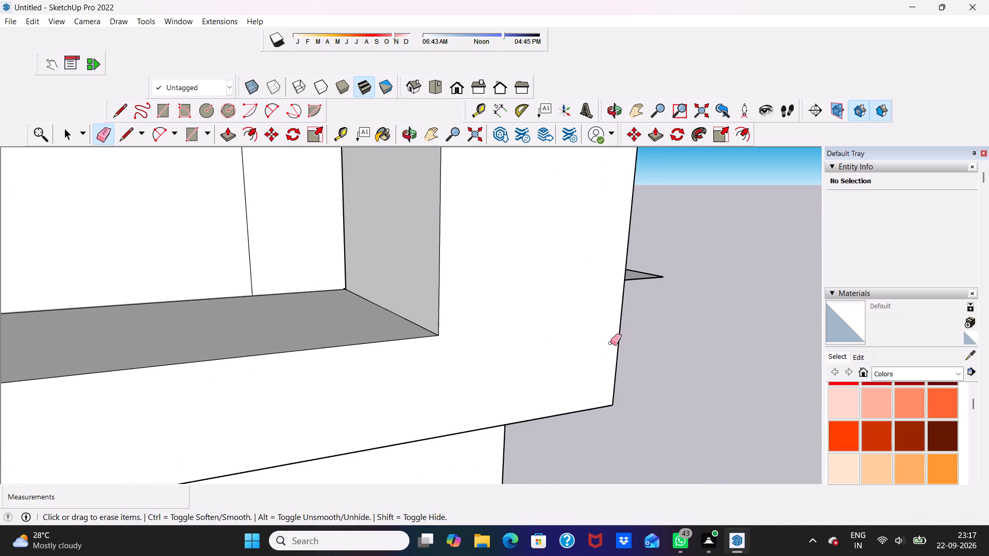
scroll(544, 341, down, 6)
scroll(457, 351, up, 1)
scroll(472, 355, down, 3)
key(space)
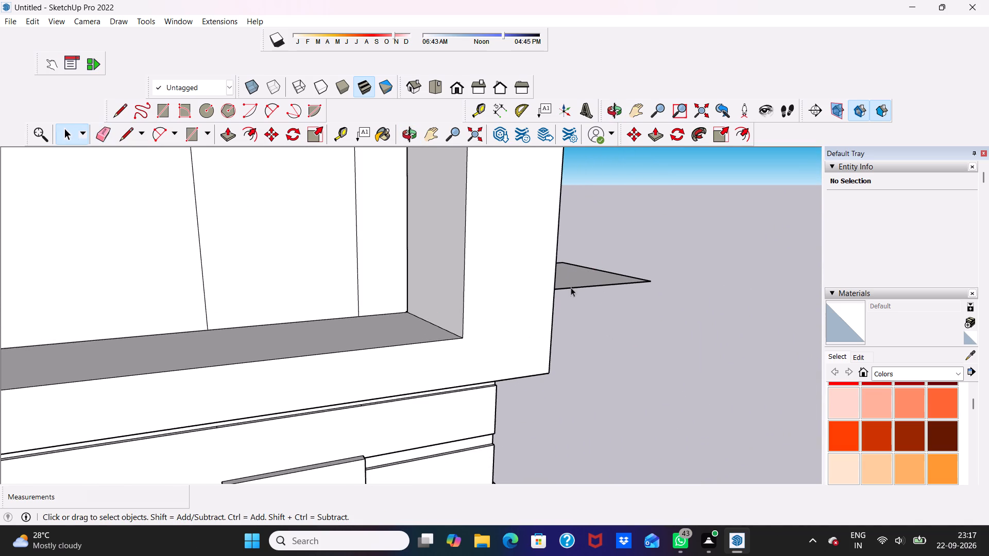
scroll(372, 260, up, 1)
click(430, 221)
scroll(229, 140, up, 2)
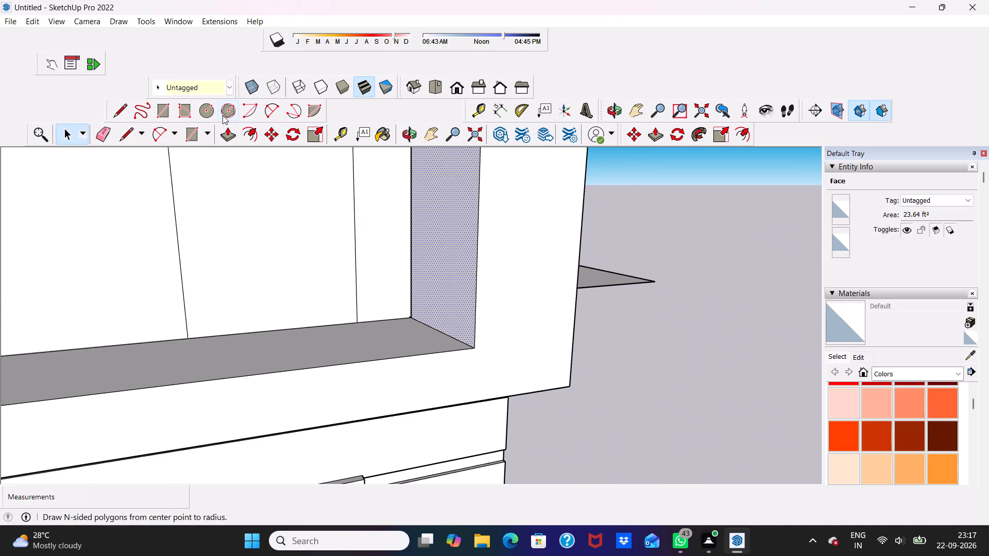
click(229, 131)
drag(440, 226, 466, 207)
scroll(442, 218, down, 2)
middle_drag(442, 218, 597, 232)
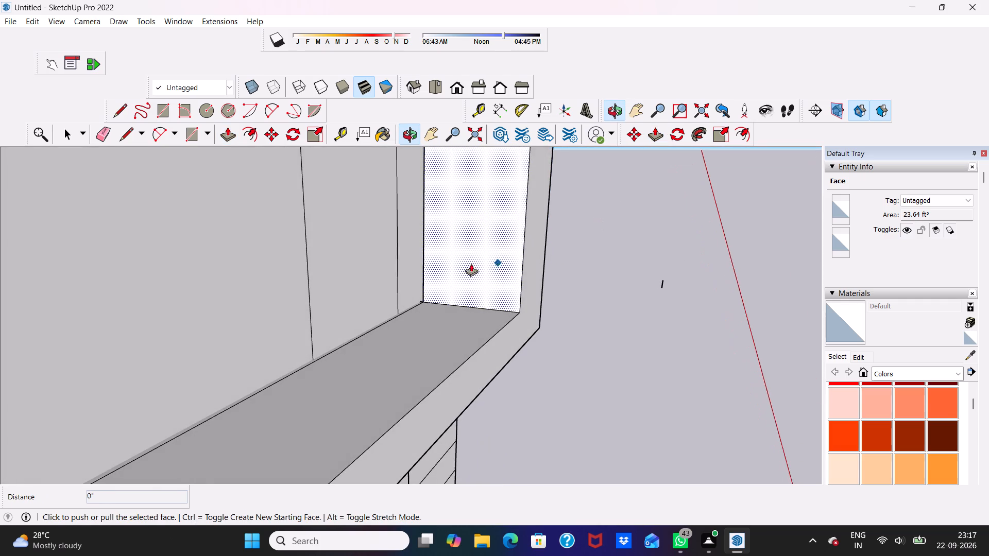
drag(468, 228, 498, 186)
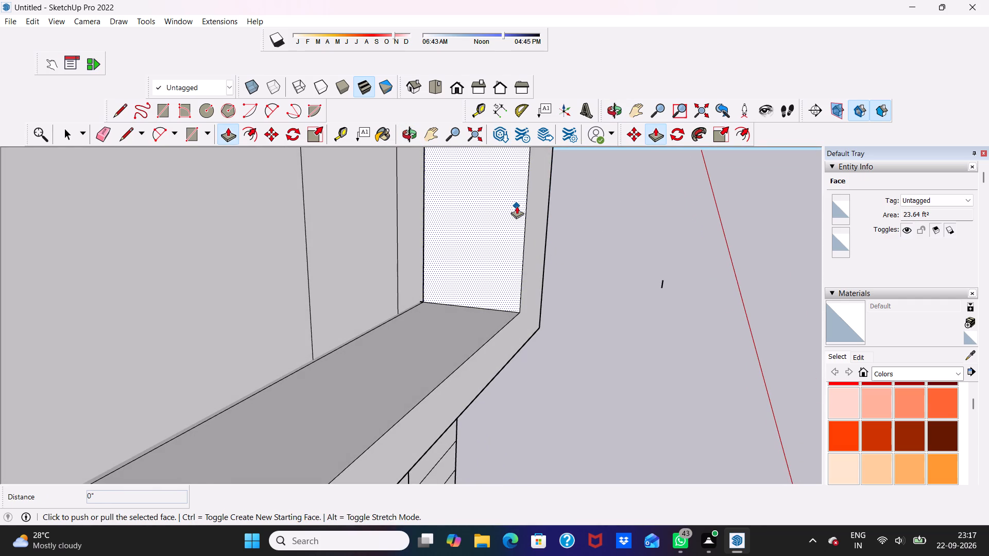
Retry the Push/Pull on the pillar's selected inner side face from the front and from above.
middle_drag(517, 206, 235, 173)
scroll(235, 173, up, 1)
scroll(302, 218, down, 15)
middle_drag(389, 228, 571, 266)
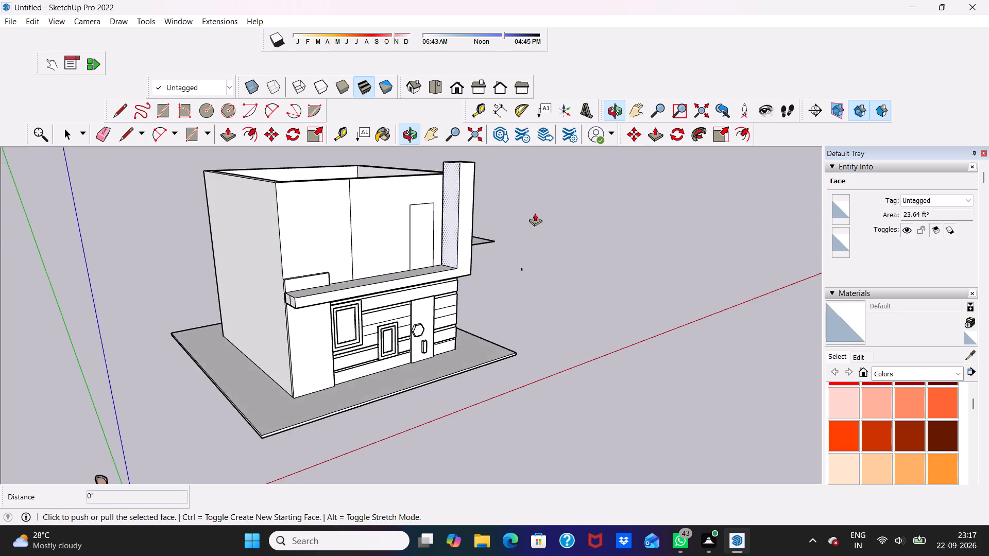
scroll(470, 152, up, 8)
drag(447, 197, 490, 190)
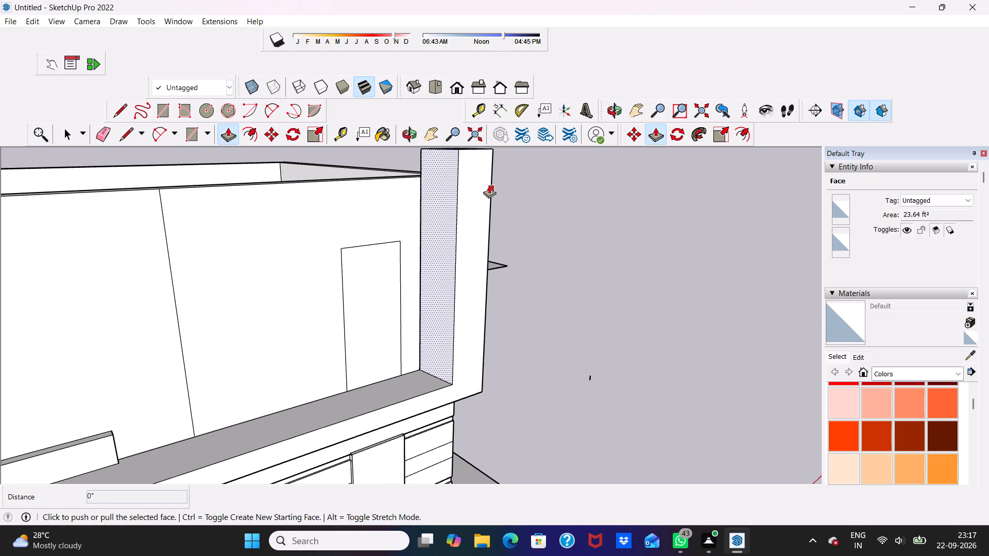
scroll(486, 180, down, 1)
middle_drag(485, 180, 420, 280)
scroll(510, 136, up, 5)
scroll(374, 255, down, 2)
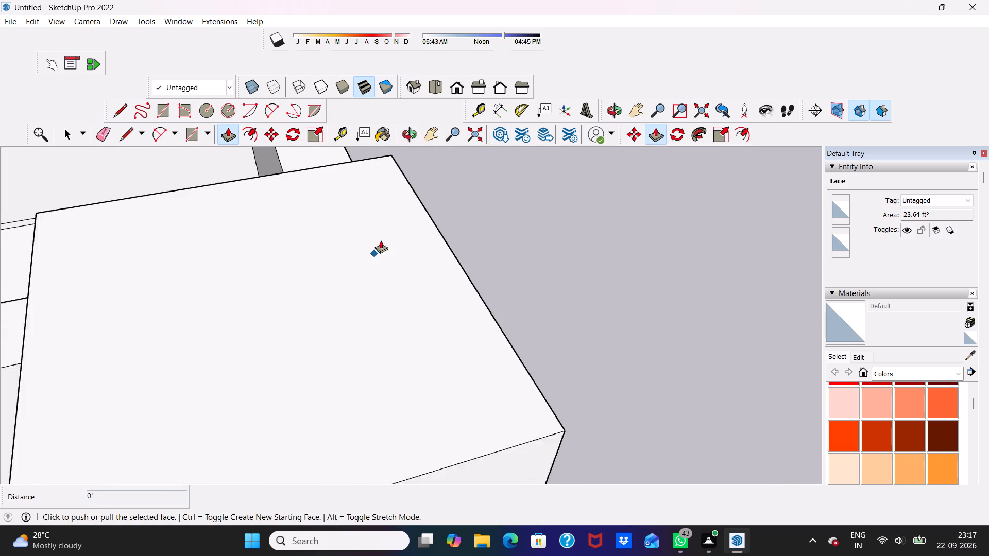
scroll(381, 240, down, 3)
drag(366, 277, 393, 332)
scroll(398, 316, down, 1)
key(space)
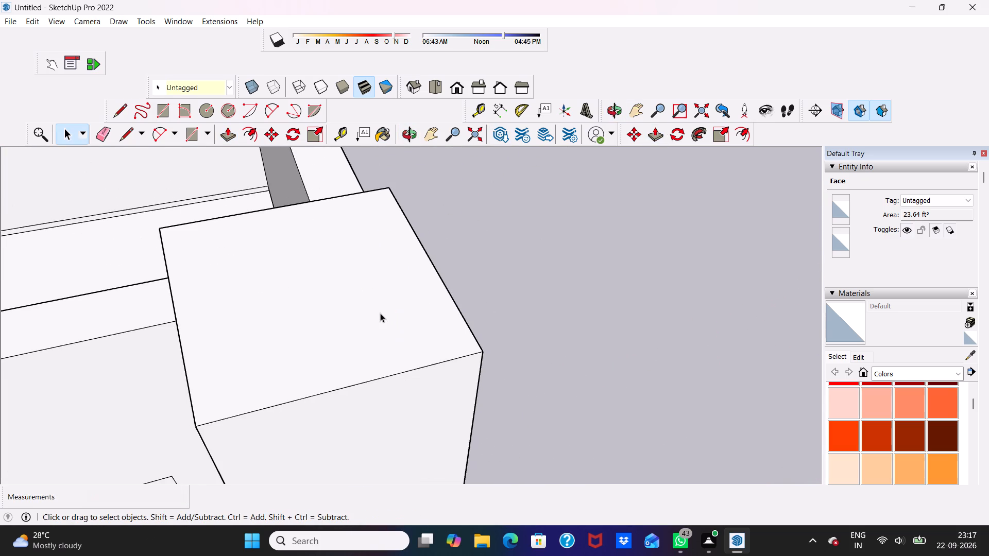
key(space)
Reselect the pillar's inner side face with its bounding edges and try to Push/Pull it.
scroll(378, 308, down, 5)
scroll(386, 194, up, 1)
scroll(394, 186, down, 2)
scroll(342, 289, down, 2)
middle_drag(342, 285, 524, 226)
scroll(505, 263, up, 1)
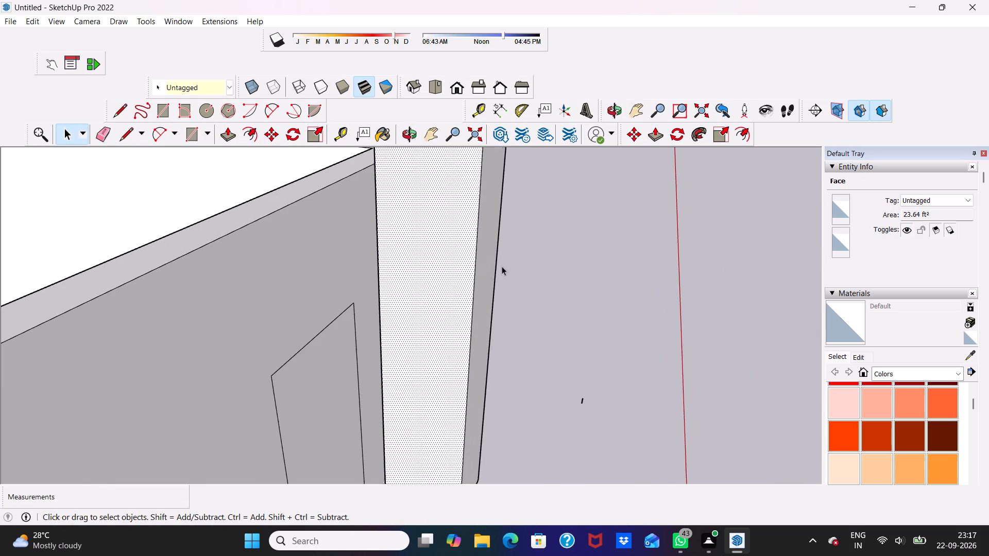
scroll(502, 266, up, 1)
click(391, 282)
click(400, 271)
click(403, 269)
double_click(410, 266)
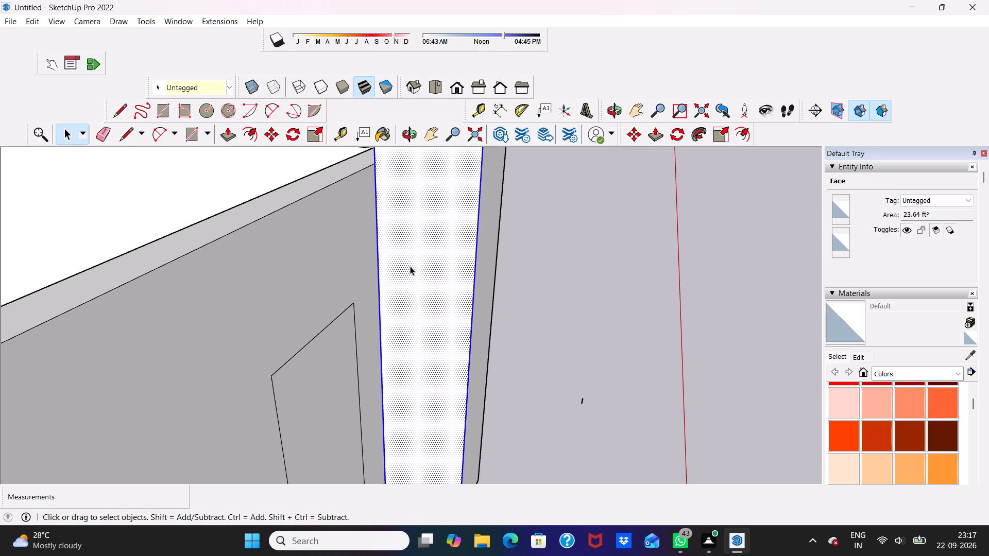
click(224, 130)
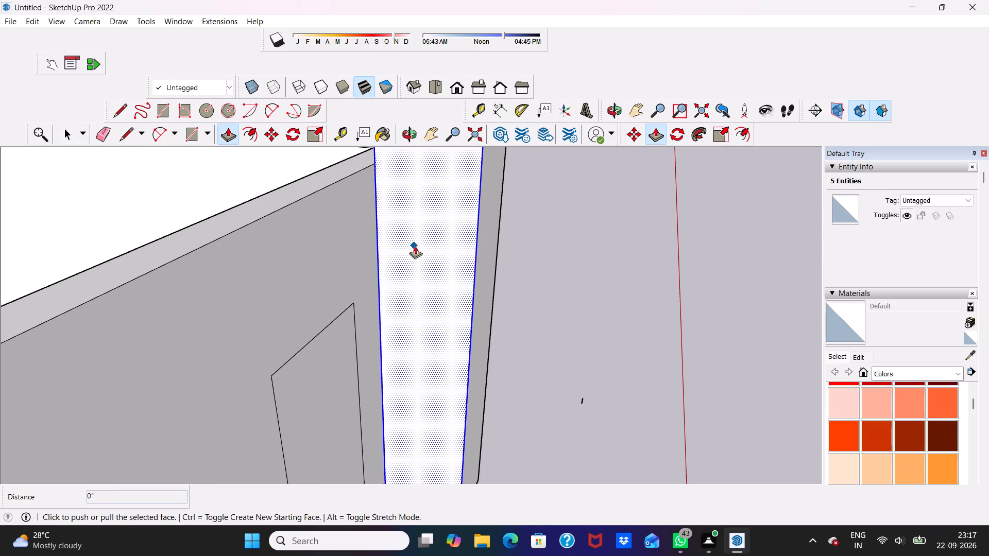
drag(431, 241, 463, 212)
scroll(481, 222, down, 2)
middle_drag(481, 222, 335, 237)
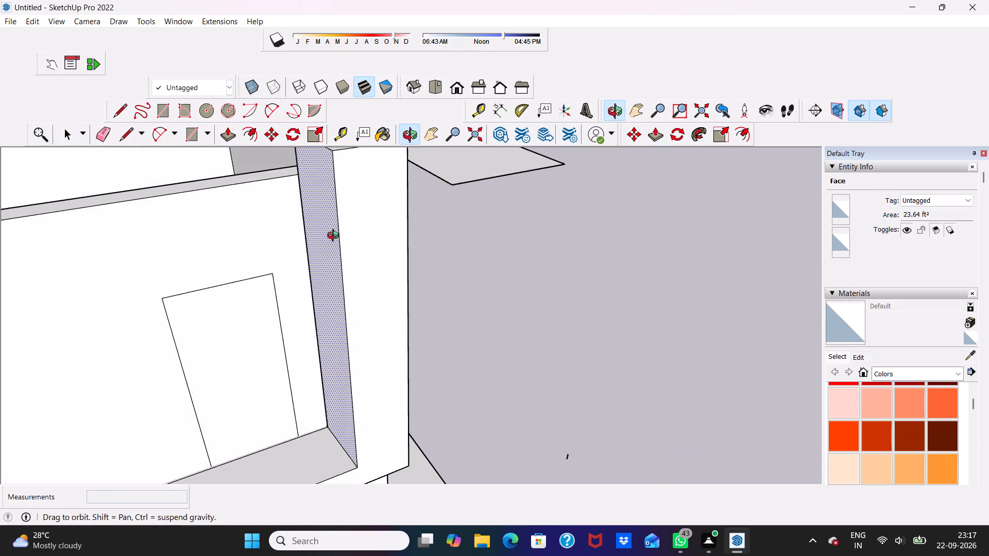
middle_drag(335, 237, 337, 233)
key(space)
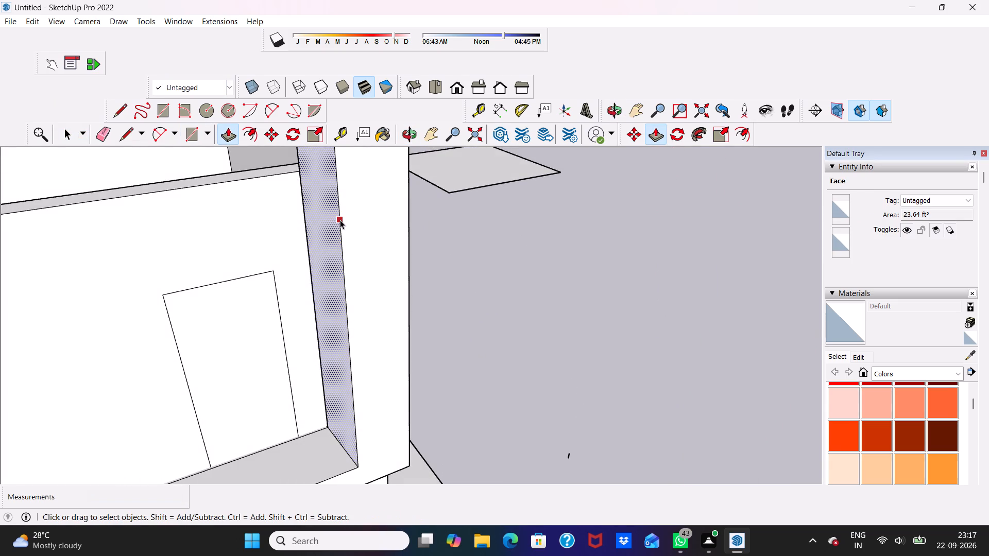
Push/Pull the corner pillar's top face down about 9' 8 7/8", leaving a low block on the strip.
scroll(346, 225, down, 6)
middle_drag(373, 247, 358, 305)
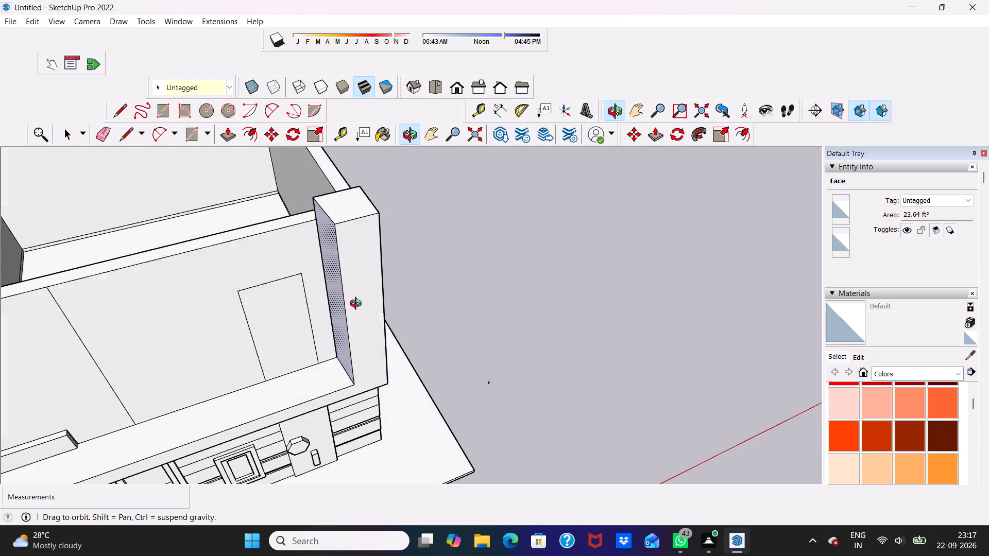
middle_drag(358, 305, 354, 316)
click(339, 223)
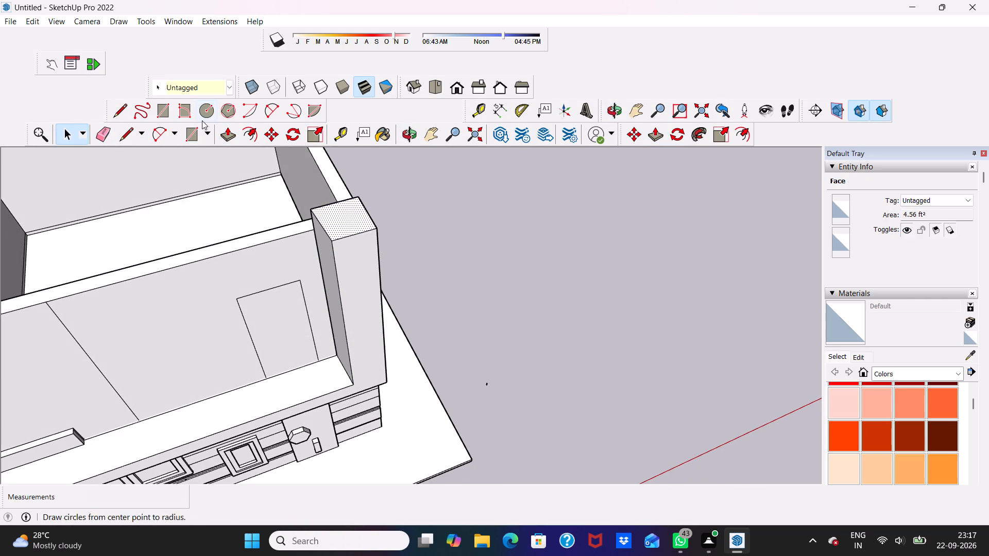
click(226, 130)
drag(334, 214, 373, 360)
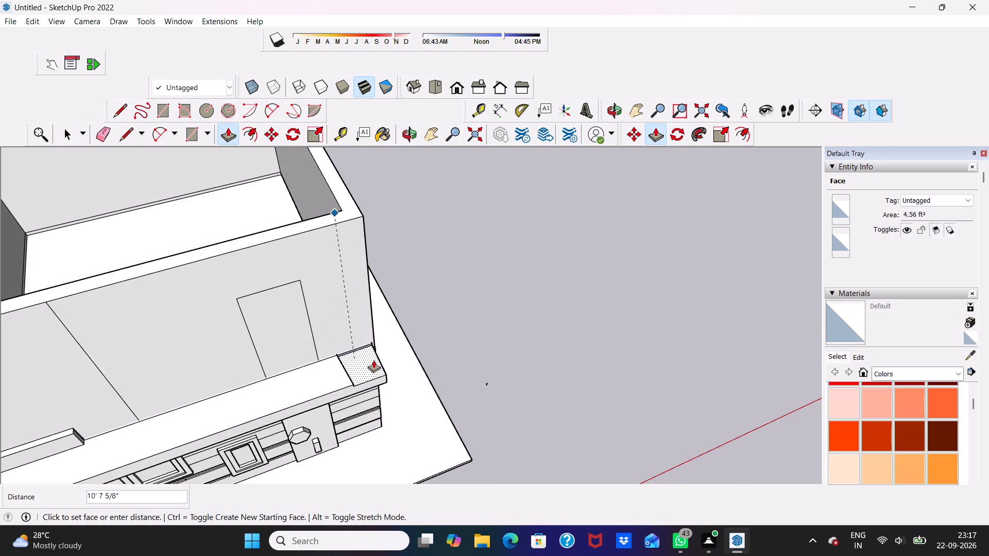
drag(373, 360, 371, 350)
scroll(365, 347, up, 5)
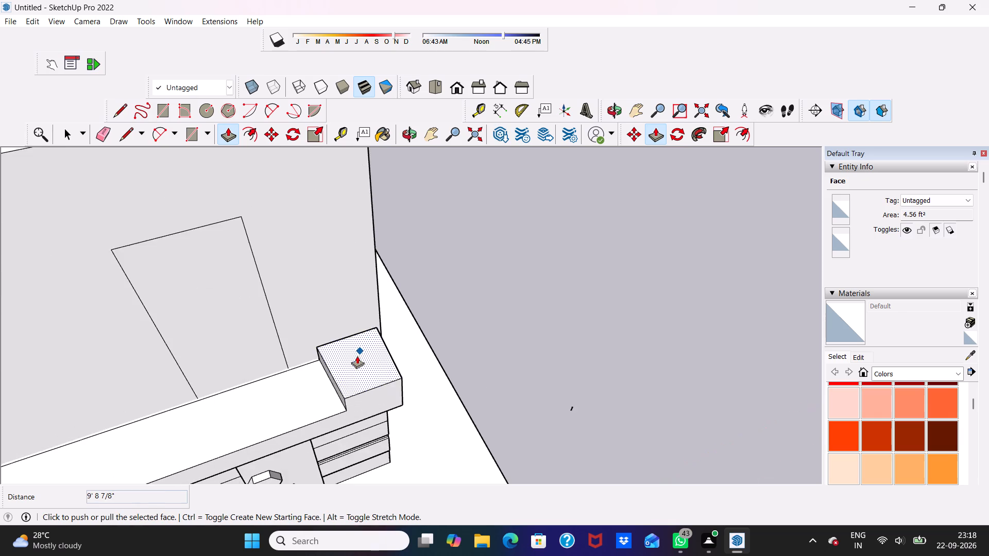
Push/Pull the remaining block's top face down about 8 3/8", flush with the strip's top surface.
scroll(304, 403, up, 4)
scroll(305, 400, down, 4)
middle_drag(333, 384, 458, 326)
scroll(458, 326, up, 4)
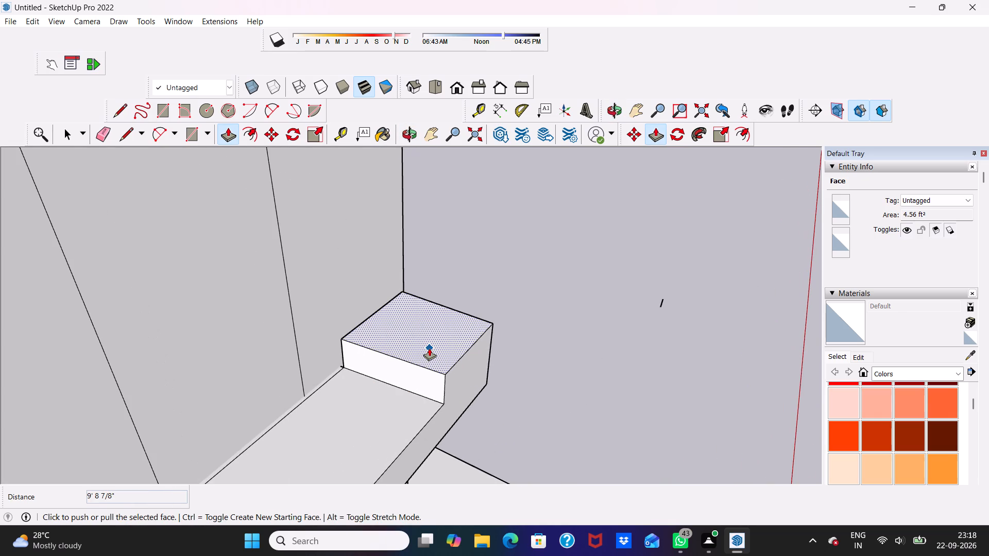
drag(429, 348, 432, 376)
scroll(432, 375, down, 5)
middle_drag(430, 376, 313, 379)
scroll(335, 352, up, 9)
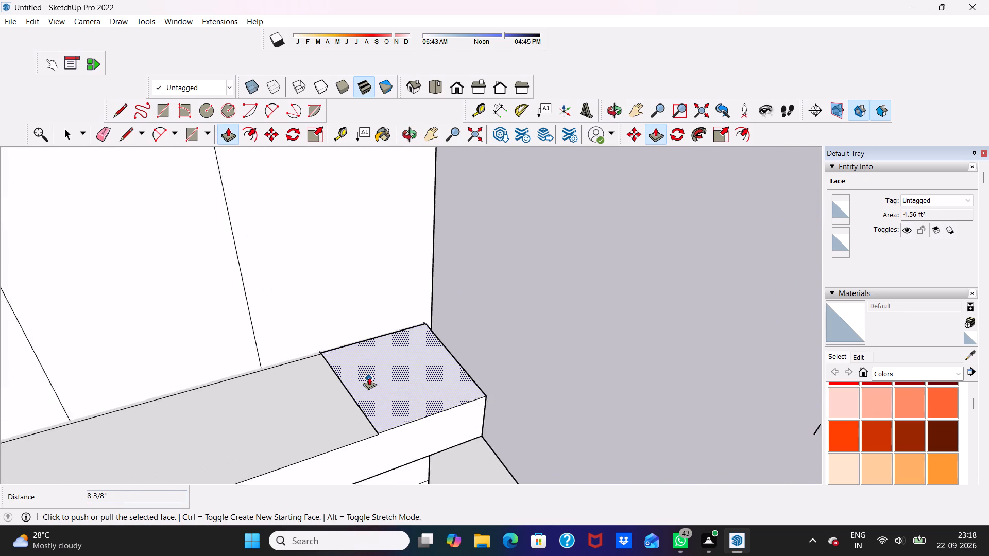
Push/Pull the lowered corner block's top face down about 1/4" toward the level of the strip's top surface.
scroll(369, 377, up, 2)
scroll(371, 382, down, 1)
middle_drag(371, 382, 194, 387)
scroll(196, 379, up, 4)
scroll(278, 375, up, 7)
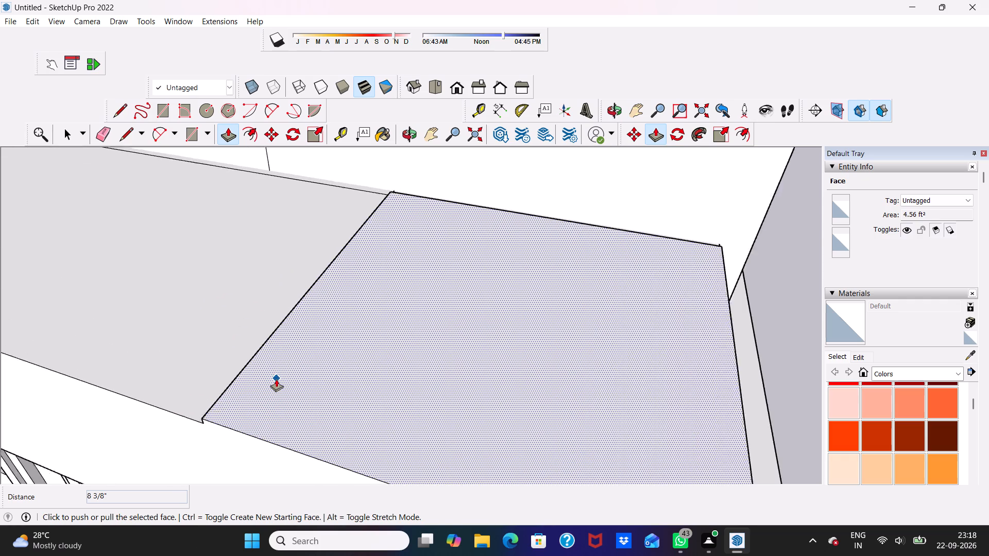
scroll(276, 379, up, 2)
drag(277, 381, 279, 380)
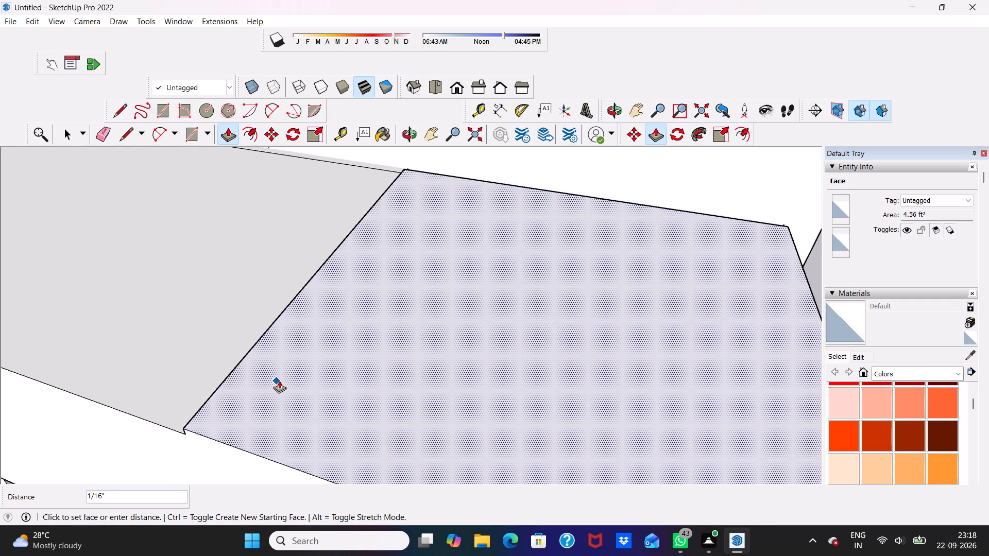
drag(279, 380, 283, 385)
scroll(282, 382, down, 2)
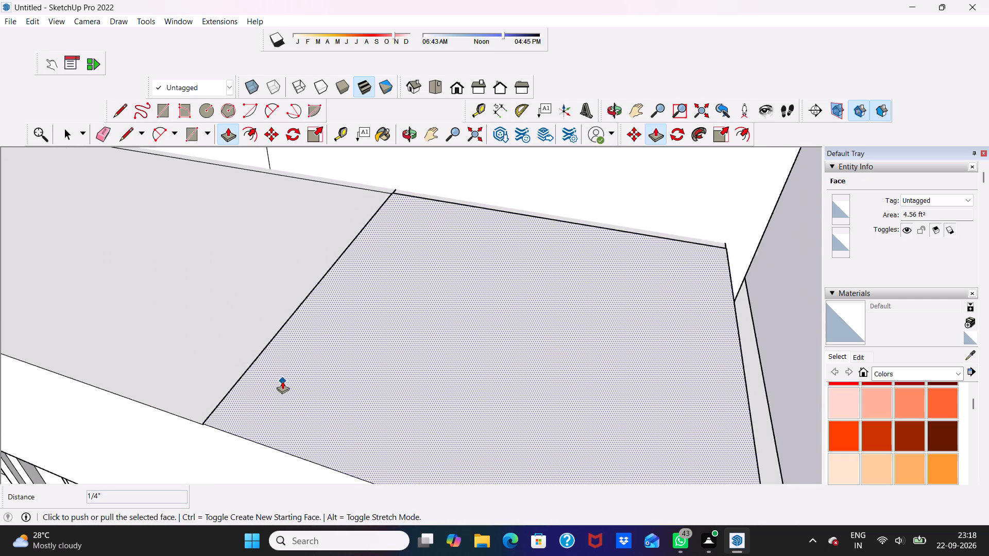
Push/Pull the corner block's top face about 1/16" to bring it level with the rest of the strip.
scroll(282, 381, down, 1)
middle_drag(287, 381, 384, 378)
scroll(384, 379, up, 8)
scroll(384, 379, down, 1)
scroll(384, 379, up, 8)
scroll(354, 346, up, 5)
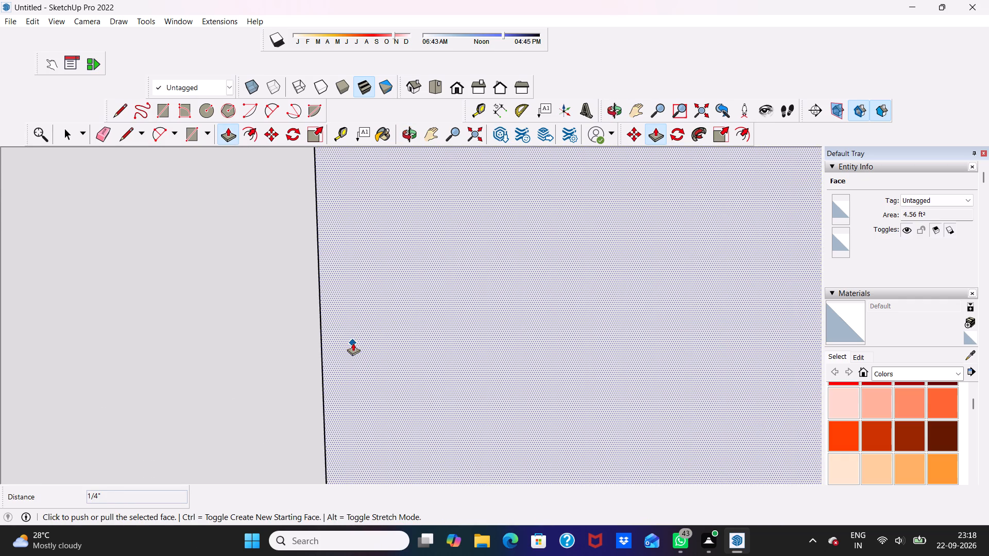
middle_drag(353, 343, 432, 287)
scroll(370, 372, up, 4)
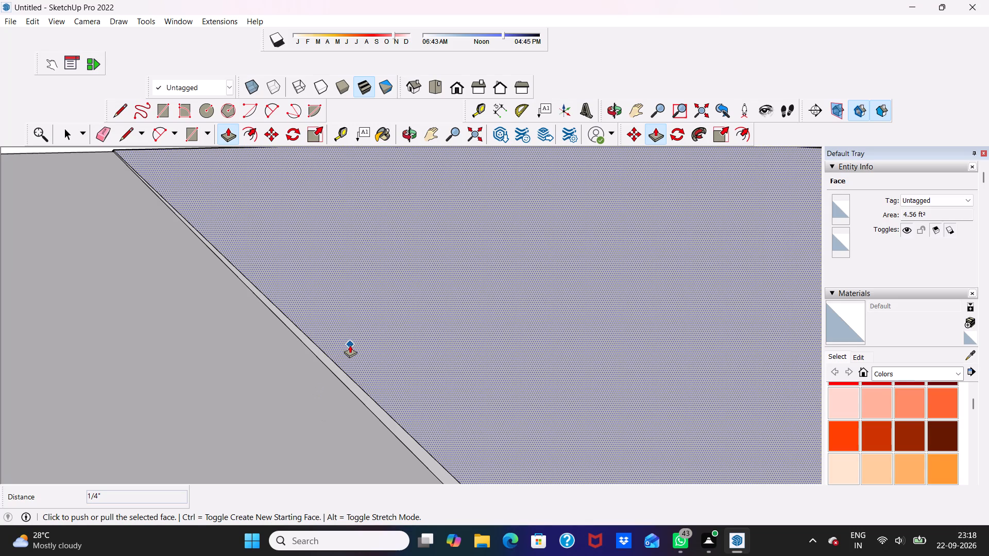
drag(350, 342, 355, 357)
scroll(360, 331, down, 5)
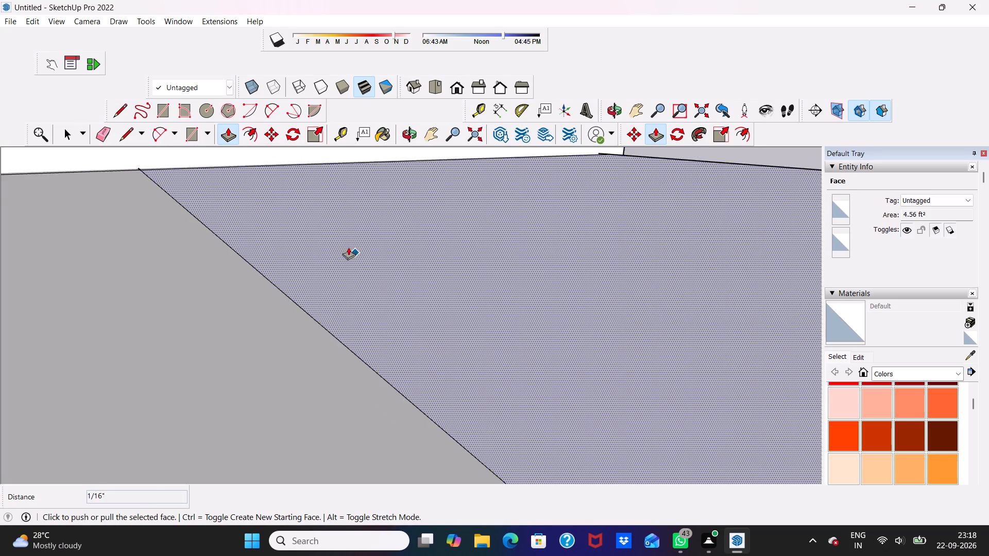
scroll(348, 247, down, 9)
middle_drag(425, 366, 283, 390)
scroll(283, 390, up, 1)
scroll(342, 328, down, 5)
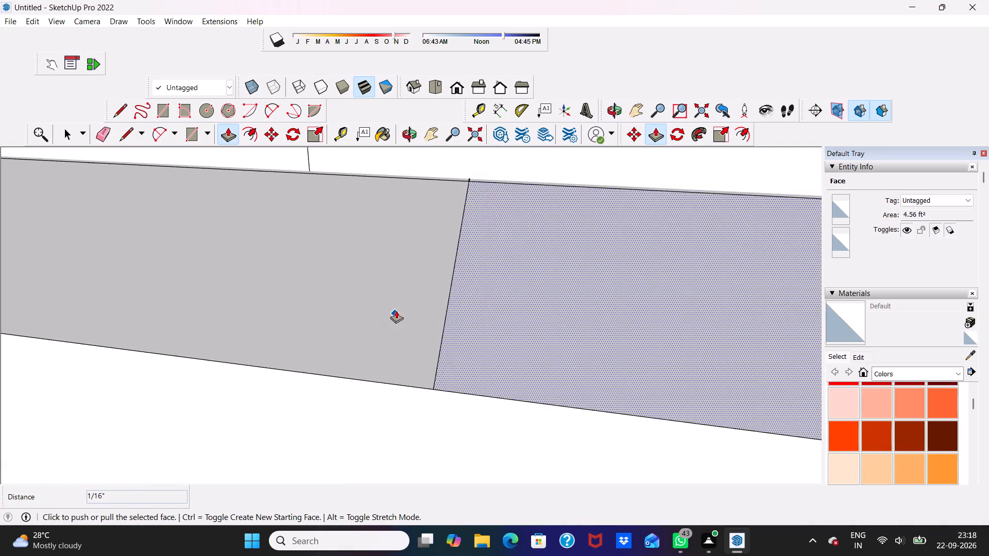
scroll(396, 310, down, 13)
Erase the leftover dividing edge across the strip's top surface and the short edge stub beside the wall.
key(space)
key(space)
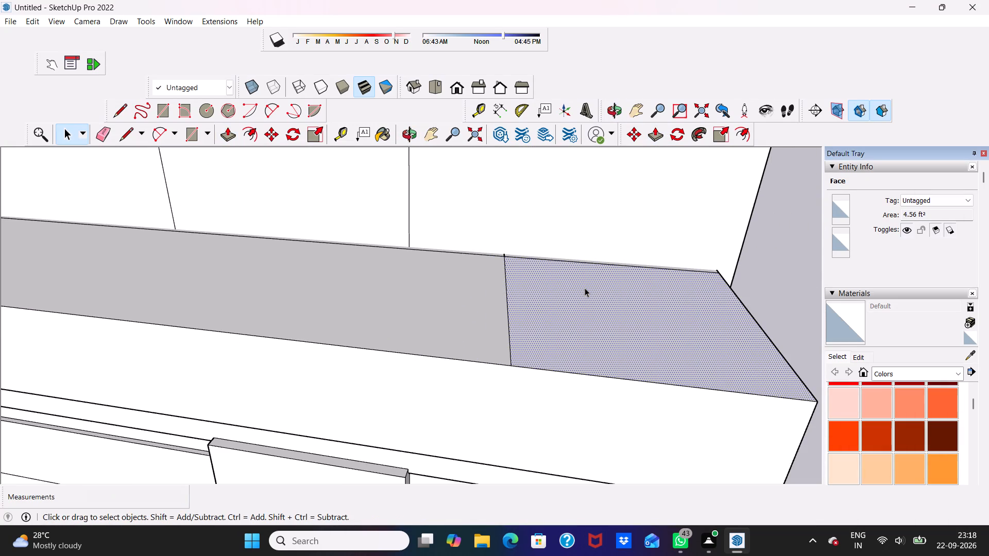
key(space)
scroll(584, 289, down, 3)
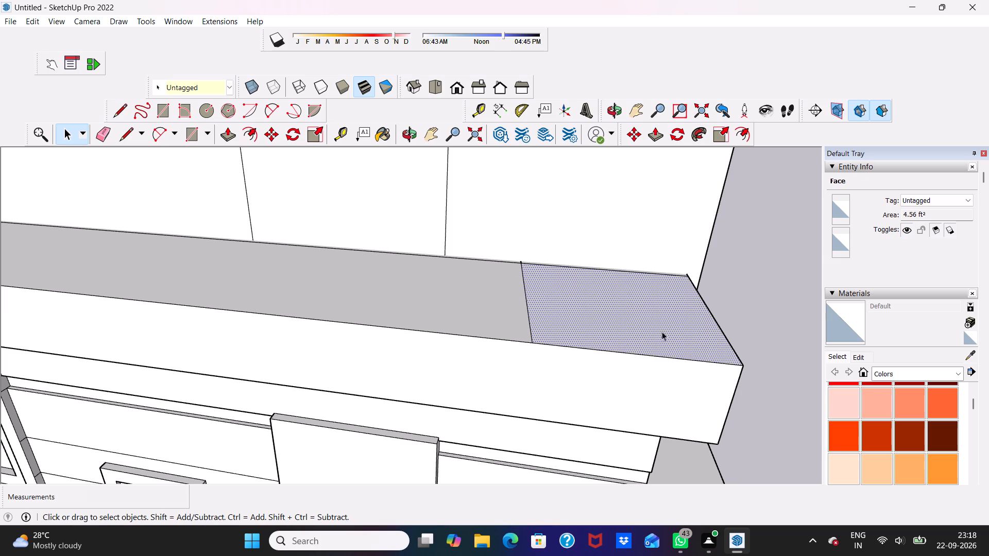
click(784, 244)
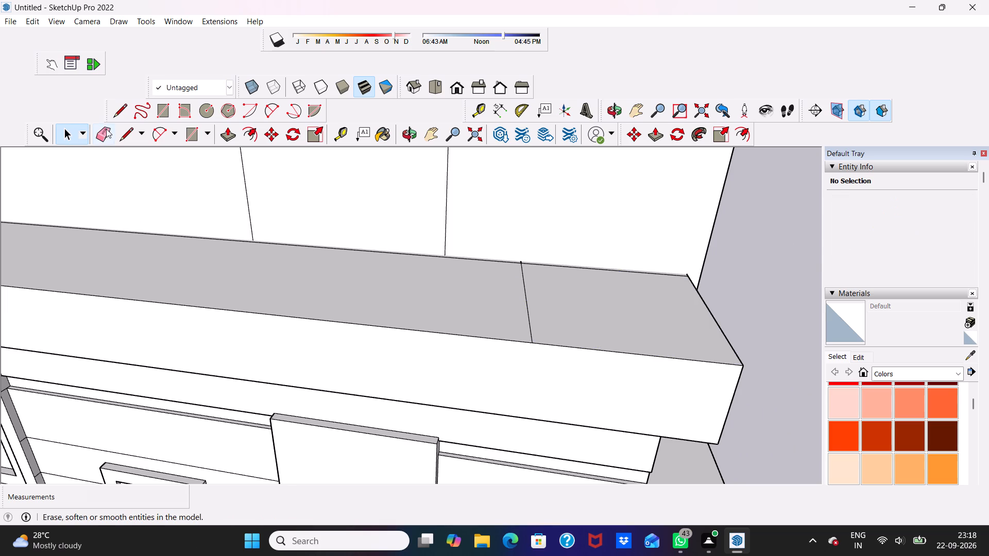
click(105, 125)
scroll(612, 273, up, 2)
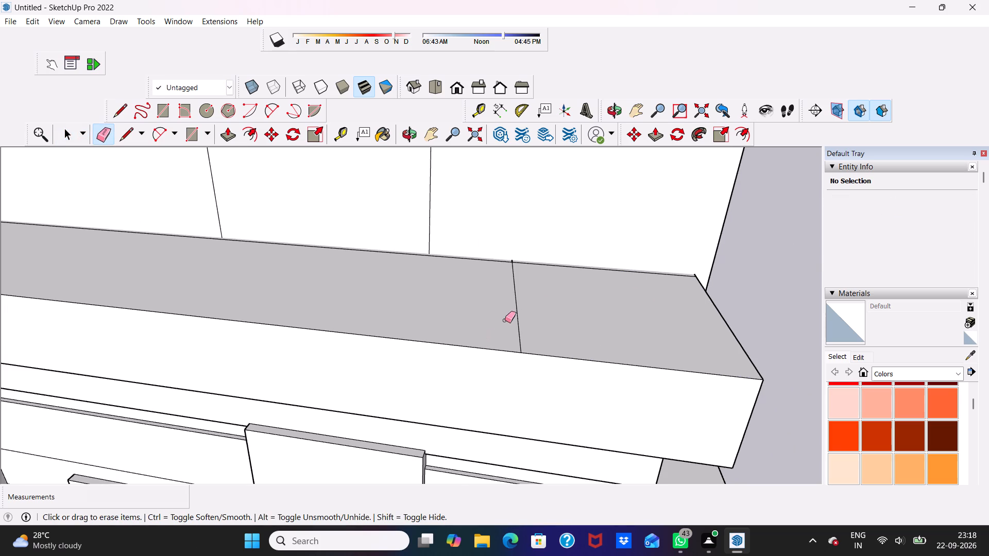
click(506, 319)
scroll(490, 258, up, 7)
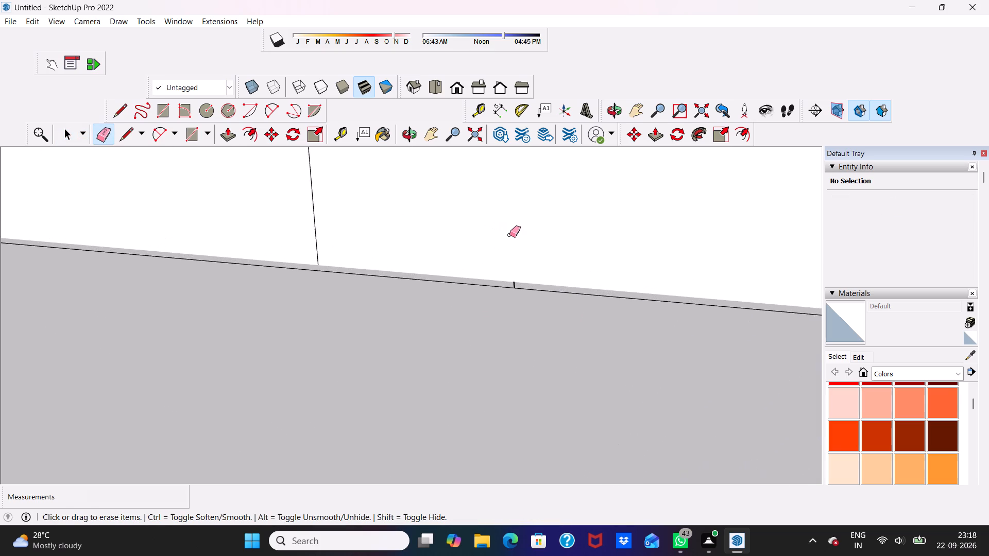
scroll(509, 235, up, 5)
click(507, 288)
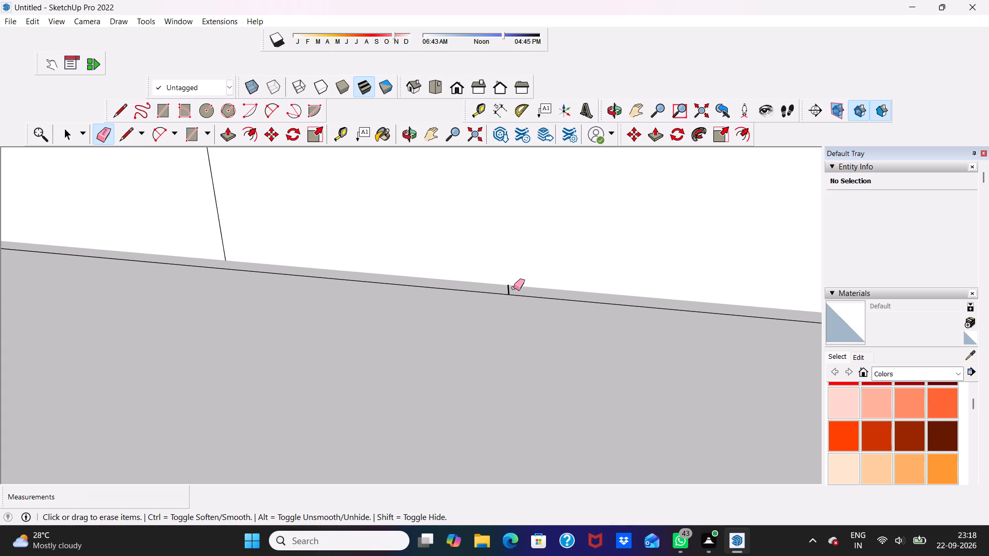
click(507, 287)
scroll(528, 289, down, 6)
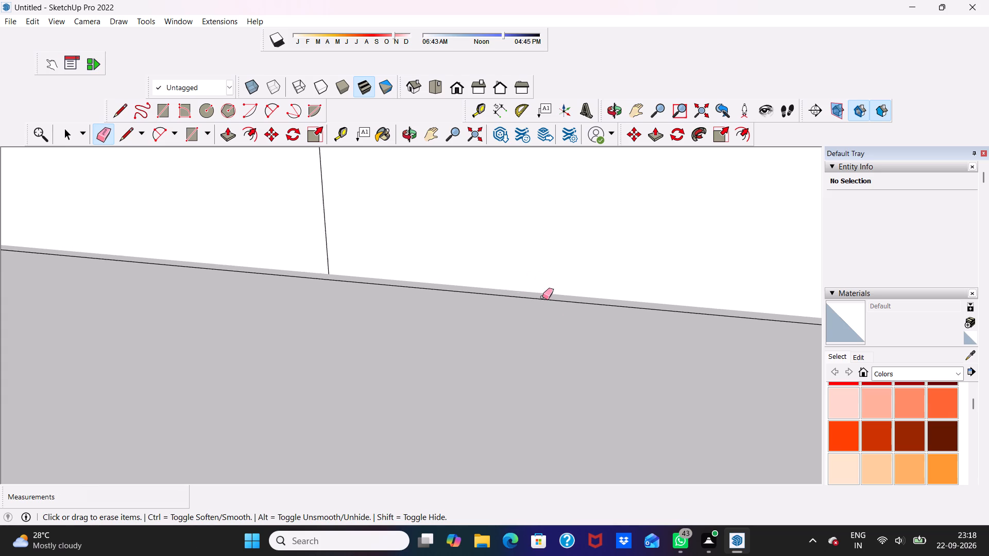
scroll(542, 297, down, 3)
scroll(633, 331, up, 2)
scroll(630, 322, down, 5)
scroll(634, 335, up, 1)
scroll(639, 288, down, 5)
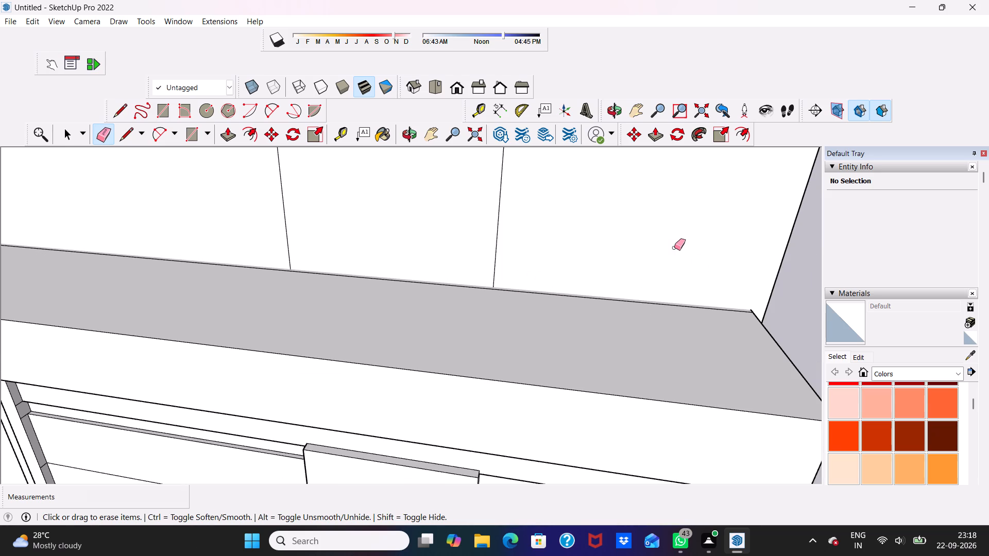
key(space)
Draw a line about 2' 3" long across the strip's top surface, near the end on the door side.
scroll(644, 202, down, 7)
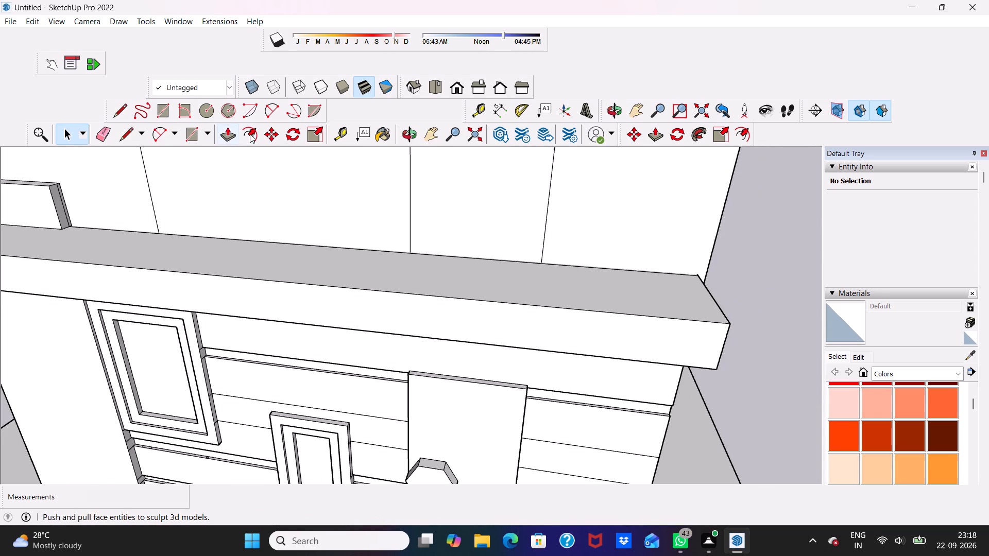
click(121, 107)
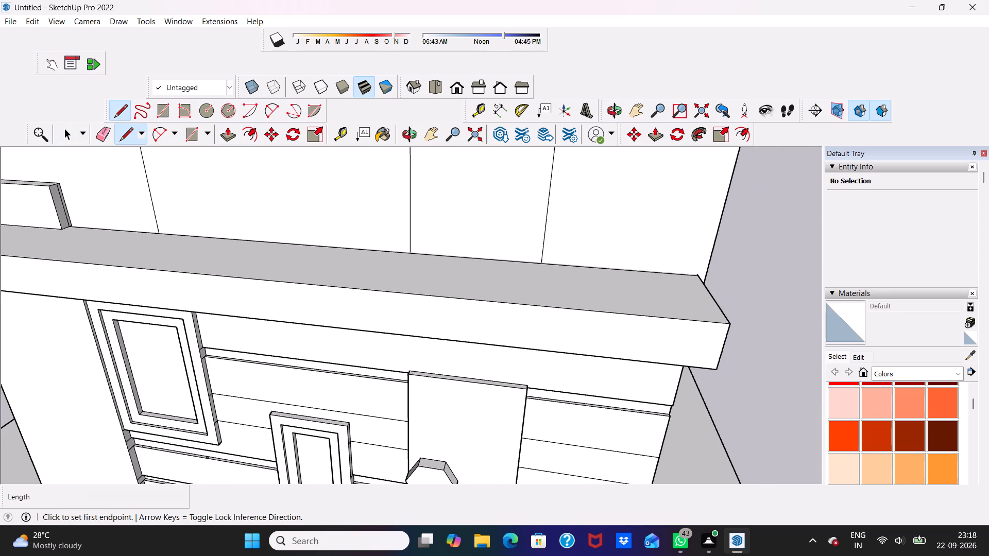
scroll(806, 288, up, 3)
scroll(655, 250, down, 4)
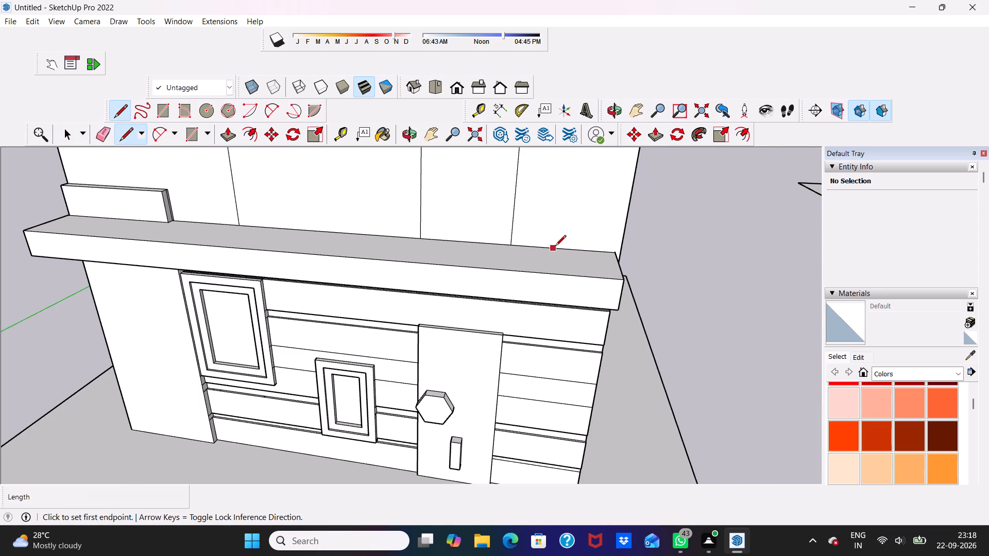
click(582, 251)
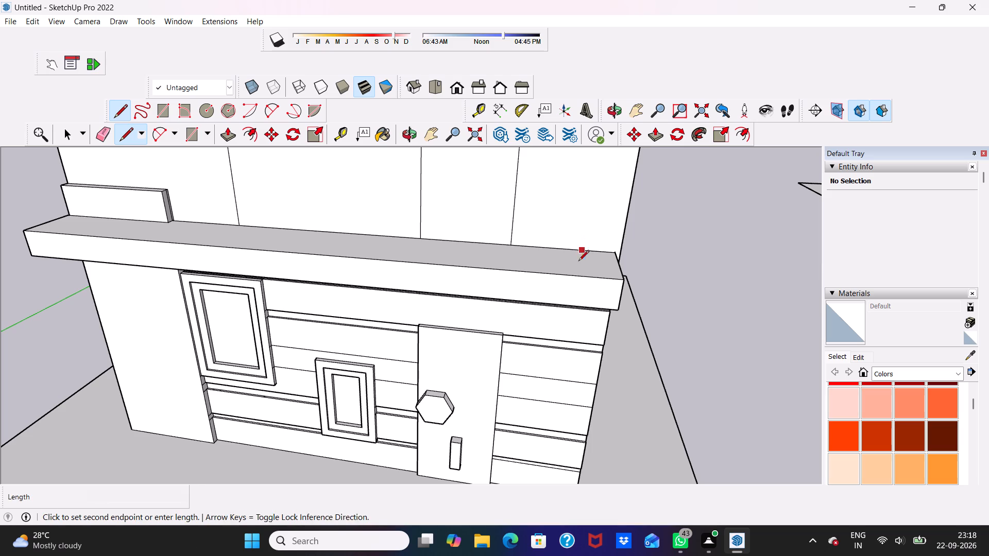
click(582, 276)
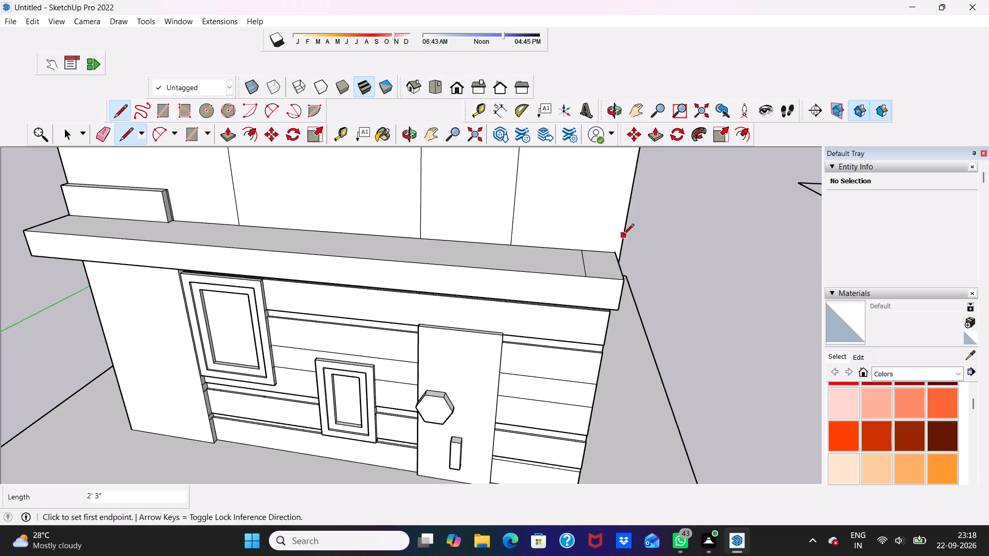
key(space)
Push/Pull the narrow end face of the strip up about 9' 4 15/16" as a slimmer corner pillar.
scroll(612, 237, up, 11)
click(606, 311)
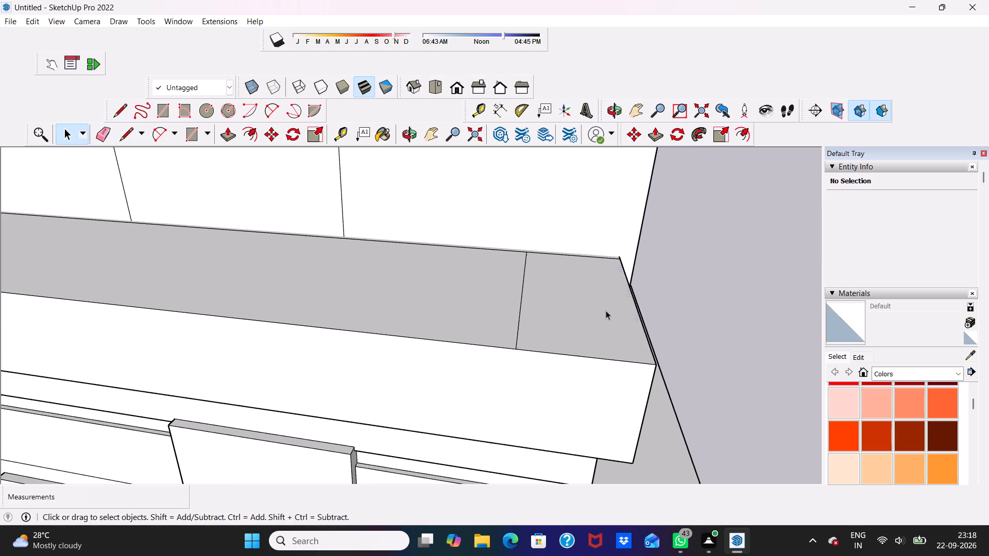
click(230, 135)
click(569, 289)
scroll(562, 277, down, 7)
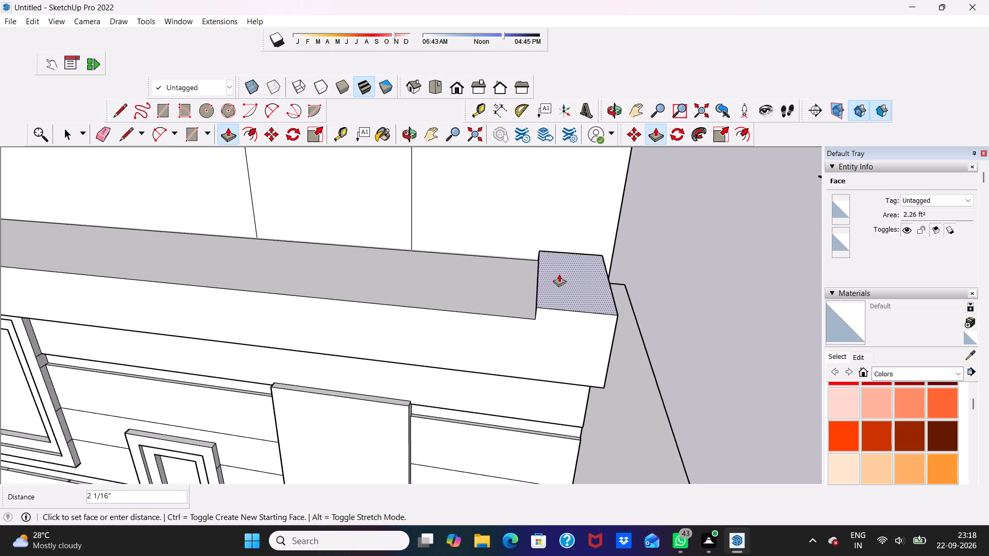
scroll(559, 274, down, 12)
scroll(578, 181, down, 12)
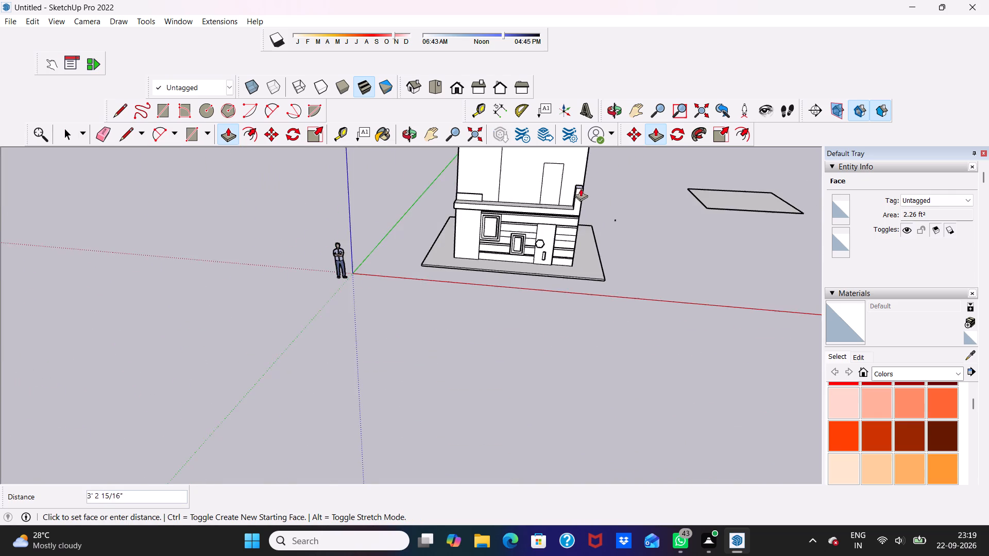
scroll(581, 188, down, 9)
scroll(580, 169, up, 13)
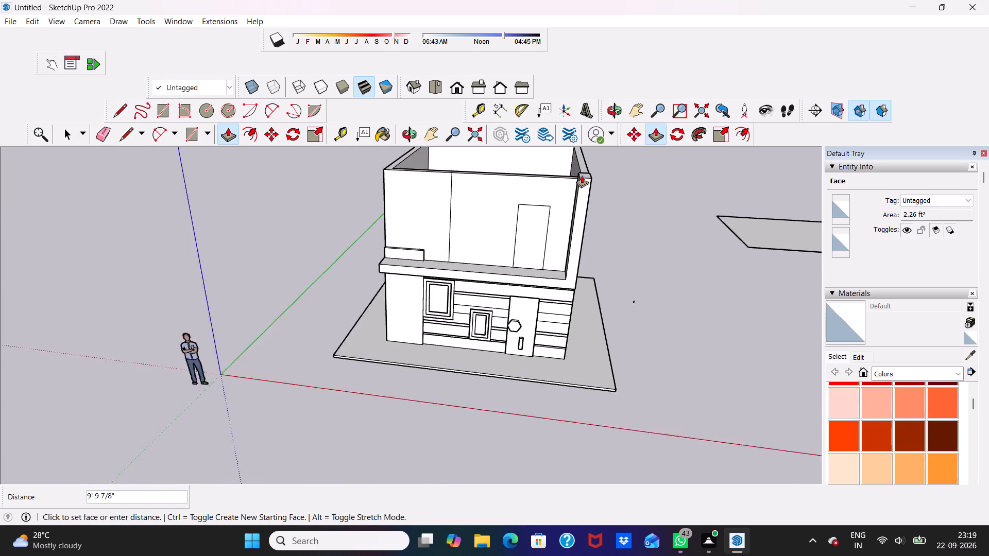
scroll(582, 175, up, 6)
click(584, 181)
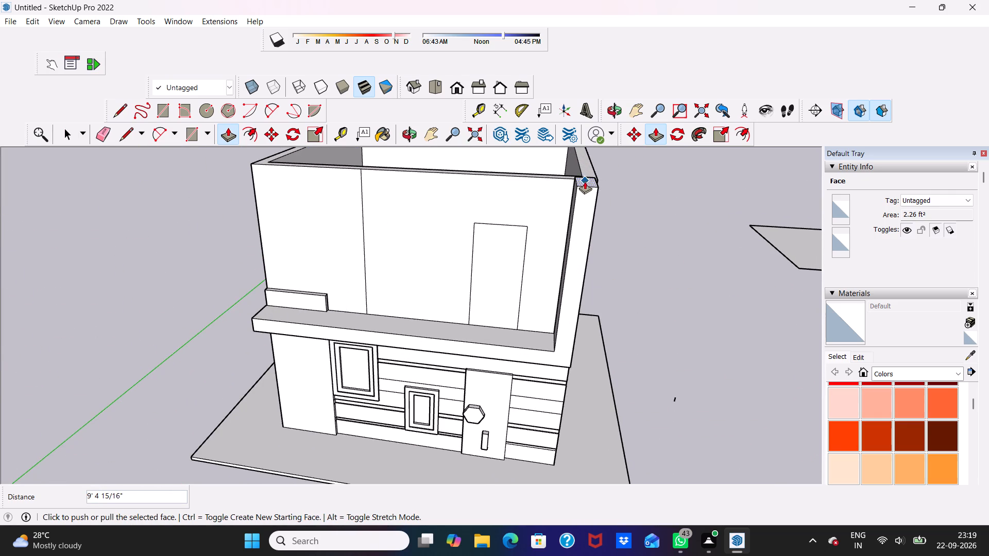
Repeat the 9' 4 15/16" Push/Pull on the corner pillar's top face, extending it above the upper room.
scroll(561, 206, down, 4)
middle_drag(562, 214, 616, 163)
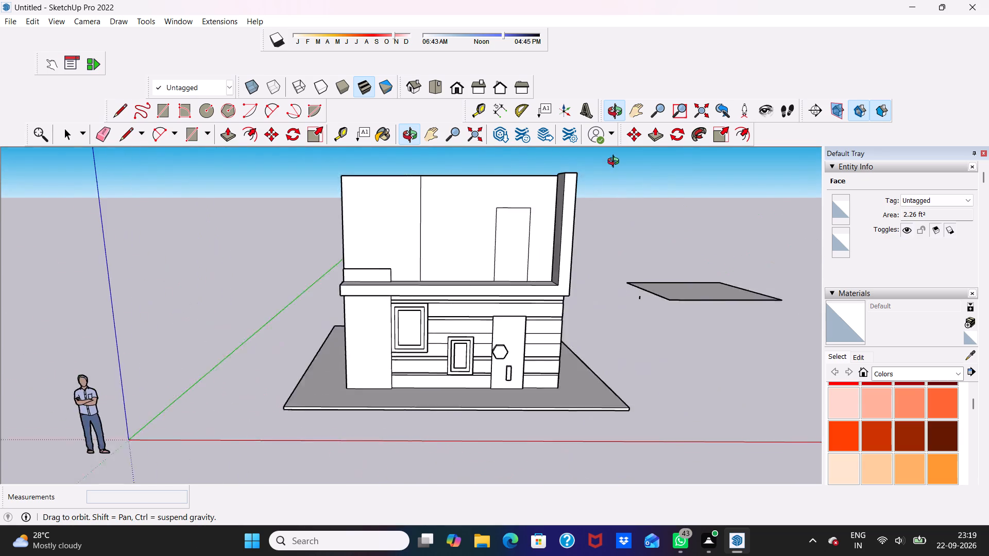
middle_drag(616, 163, 648, 173)
scroll(648, 176, up, 3)
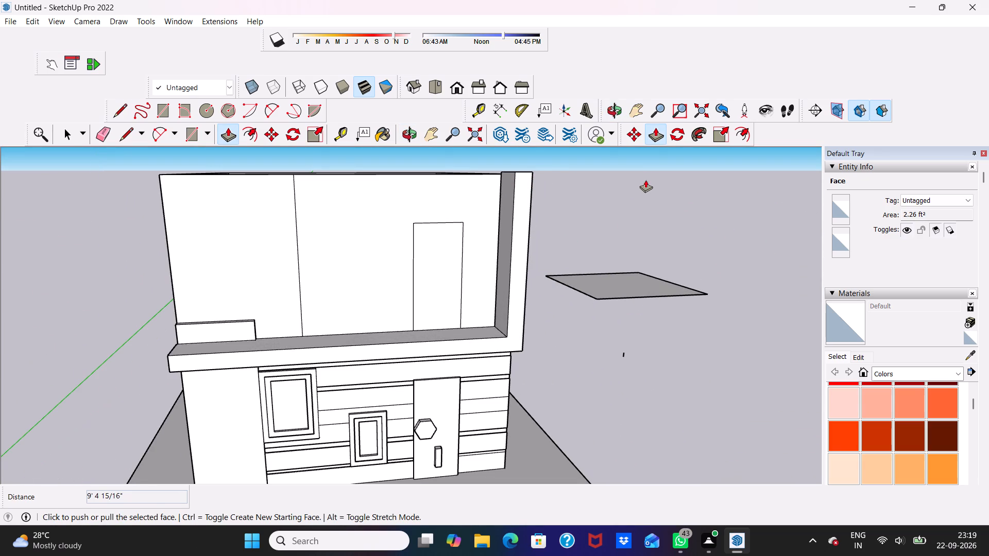
click(645, 180)
double_click(645, 180)
Push/Pull the corner pillar's top face back down about 9' 1 11/16", close to the upper room's wall height.
click(645, 180)
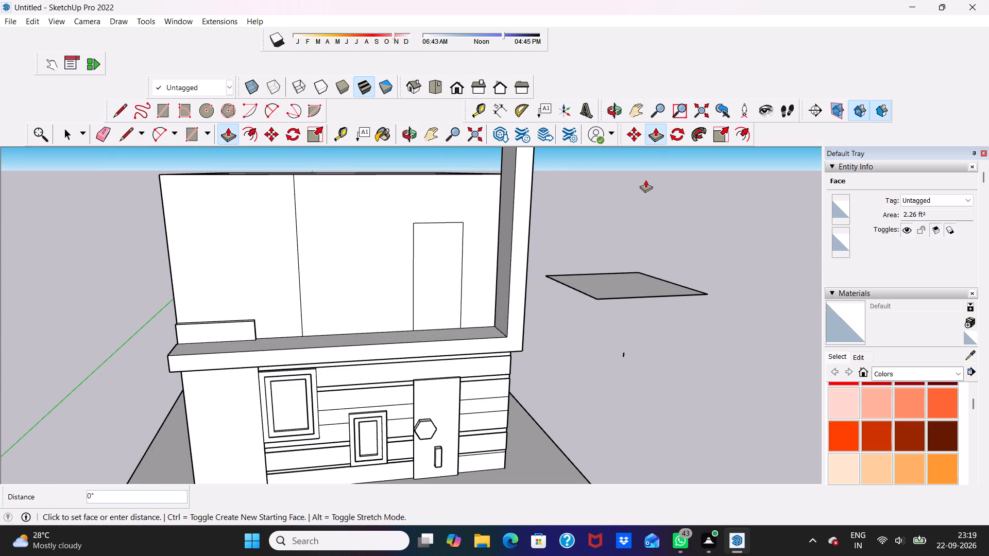
scroll(644, 224, down, 8)
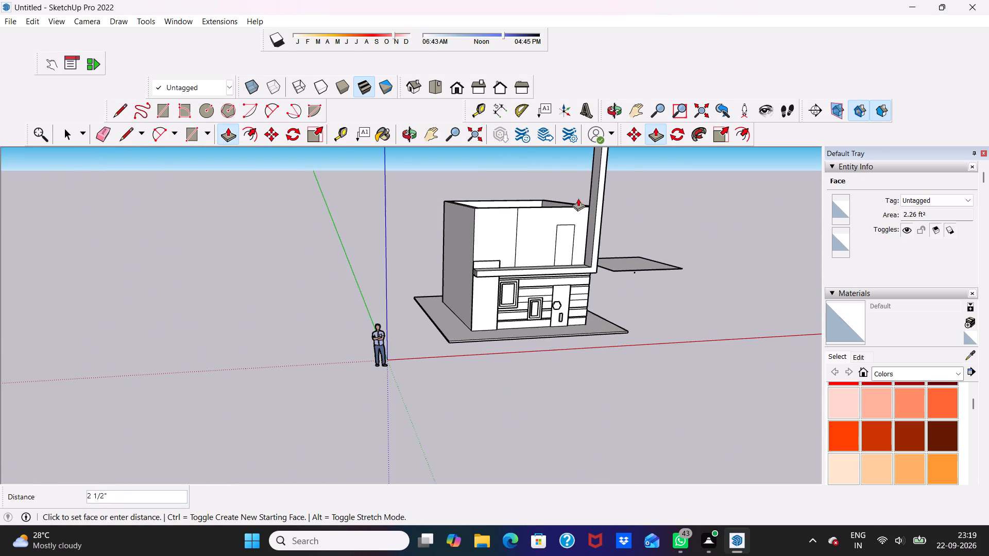
scroll(571, 161, up, 2)
scroll(603, 176, down, 11)
scroll(633, 221, down, 1)
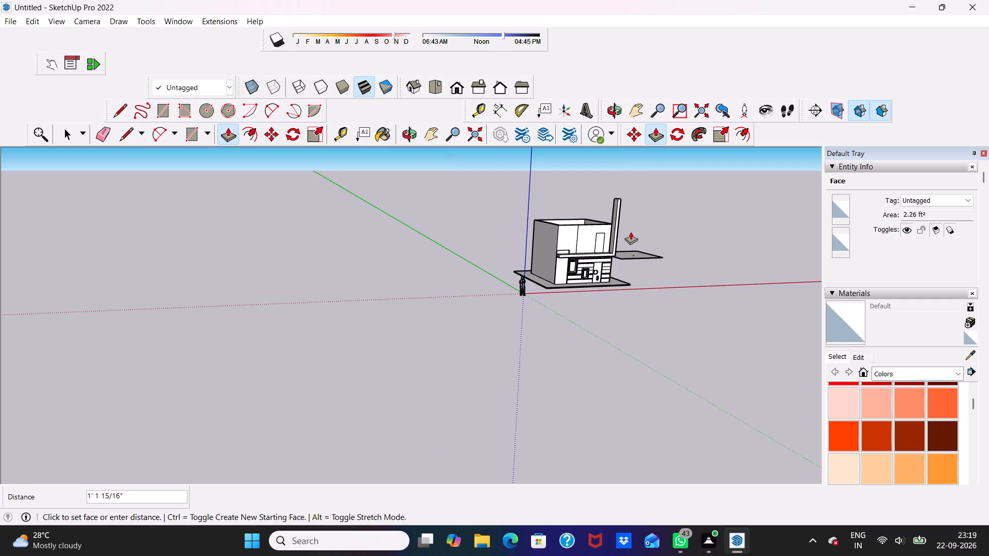
scroll(639, 198, down, 5)
scroll(649, 225, up, 12)
scroll(648, 227, down, 2)
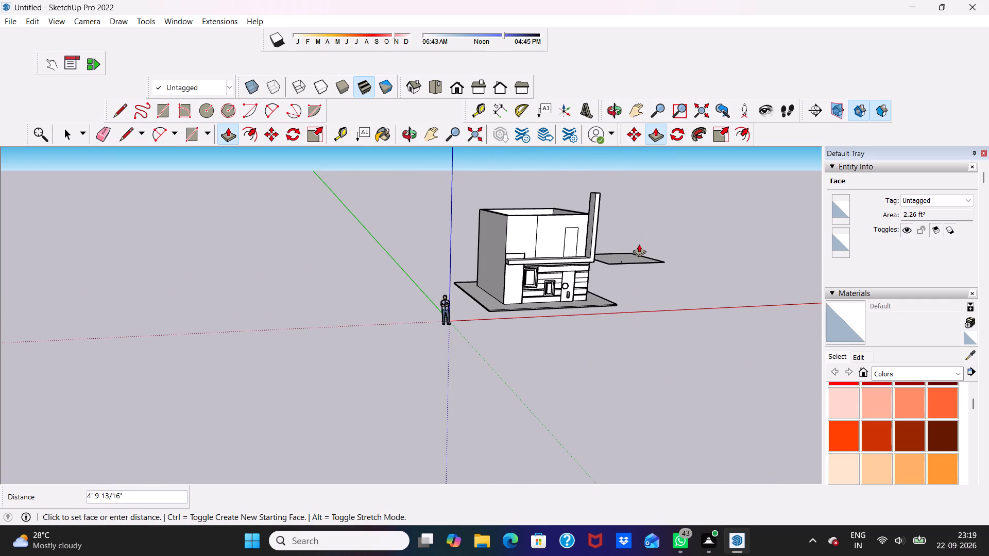
scroll(619, 240, up, 4)
scroll(614, 231, down, 3)
scroll(614, 233, up, 6)
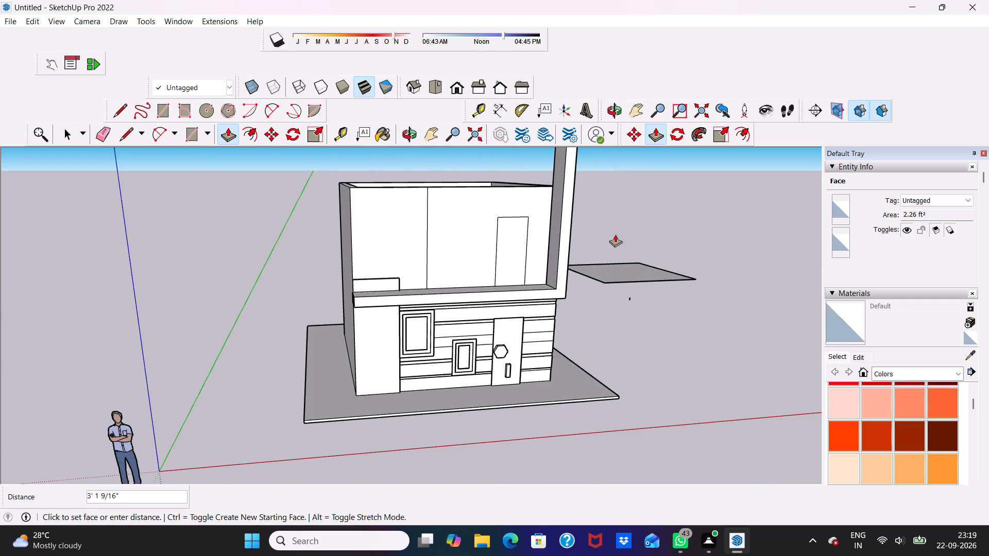
middle_drag(615, 234, 540, 286)
scroll(555, 304, down, 2)
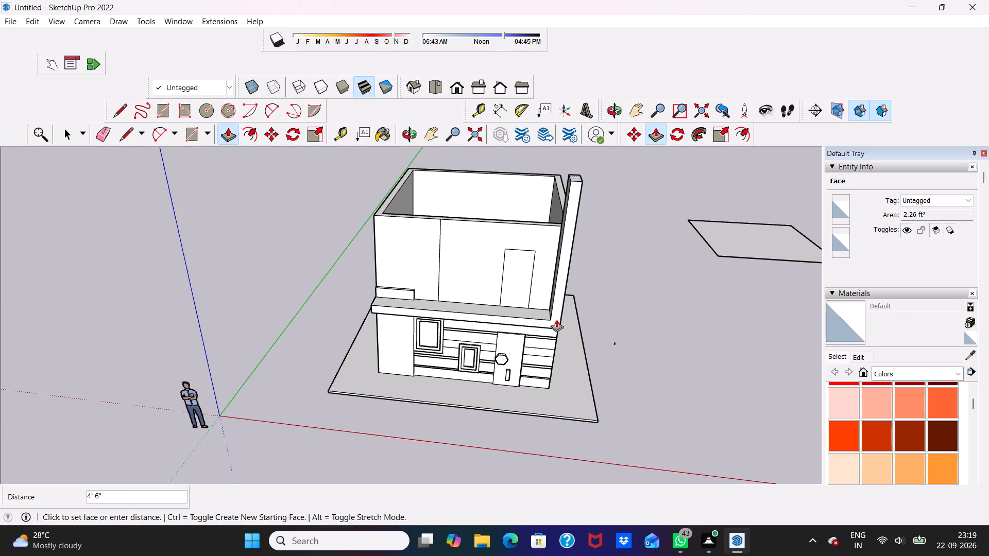
scroll(556, 318, down, 2)
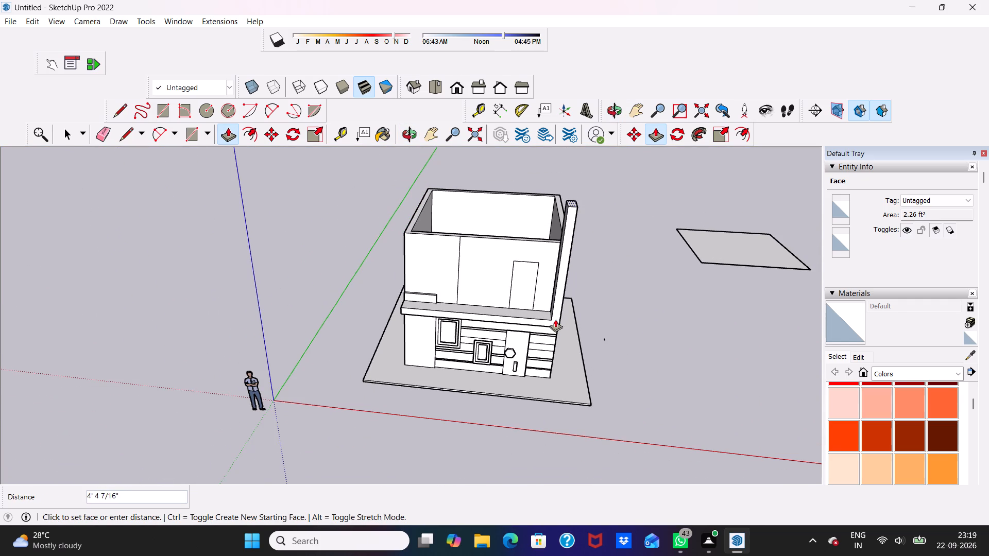
scroll(552, 308, up, 4)
scroll(551, 305, down, 2)
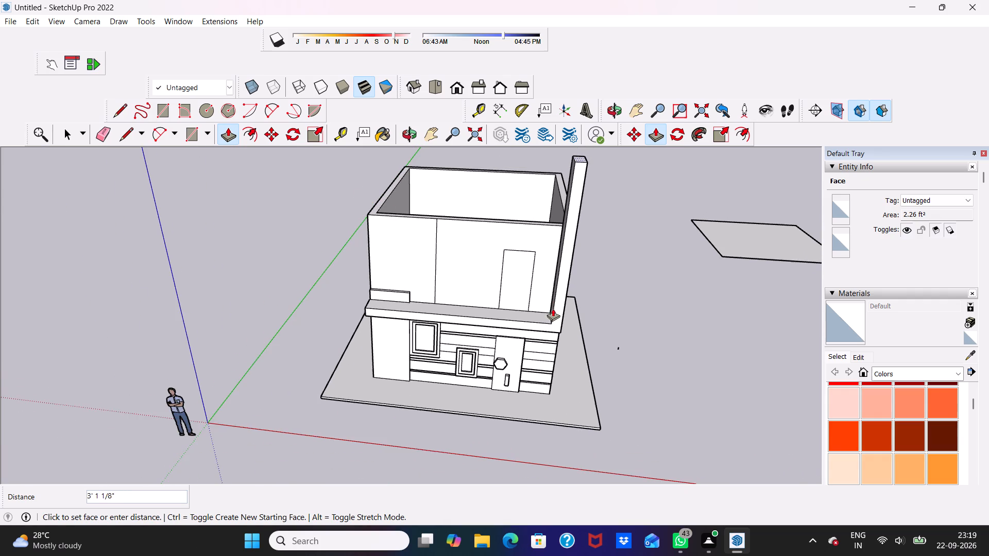
scroll(553, 308, down, 4)
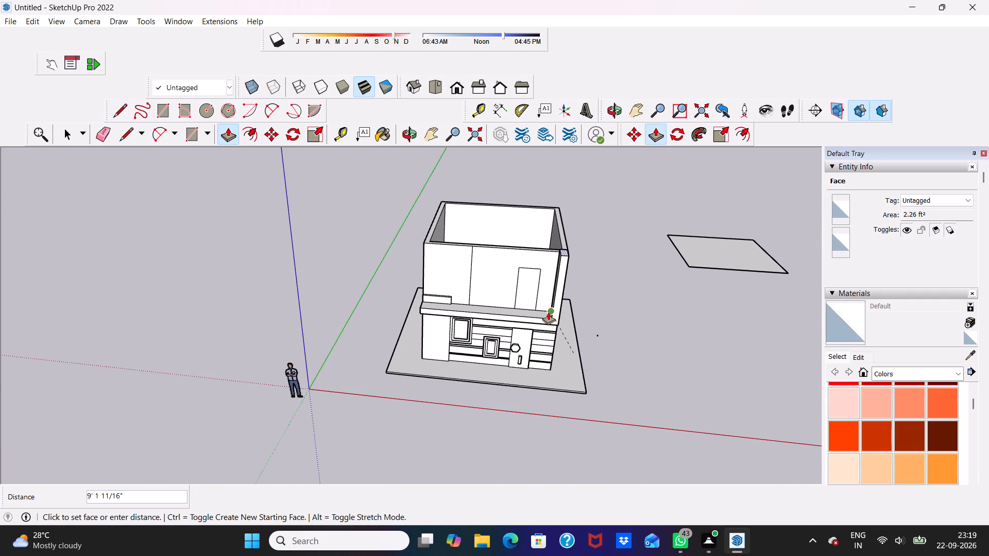
click(548, 312)
Raise the corner pillar's top face in small Push/Pull increments, including about 10 7/8" and 2 3/8", above the upper wall.
scroll(554, 250, up, 11)
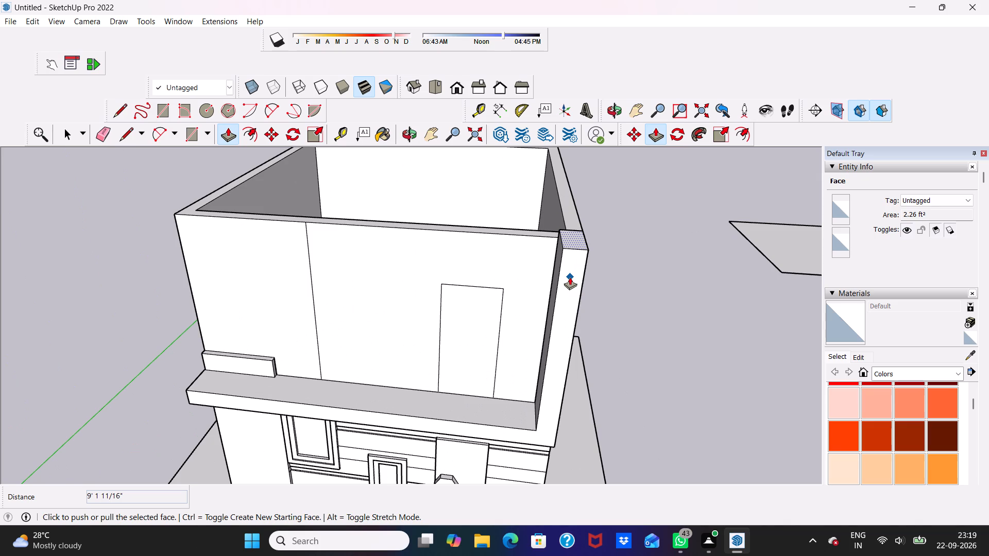
scroll(575, 257, up, 7)
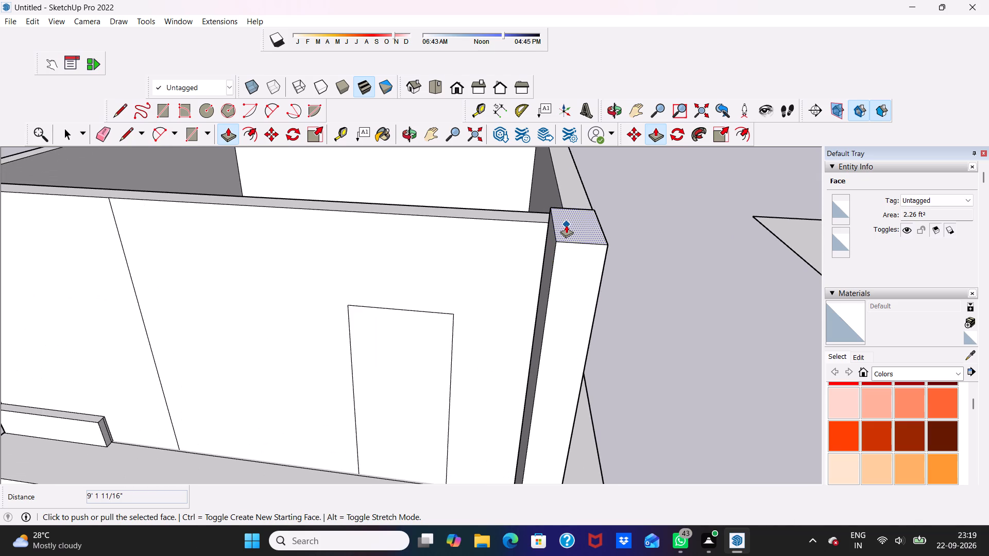
drag(567, 225, 569, 209)
click(569, 203)
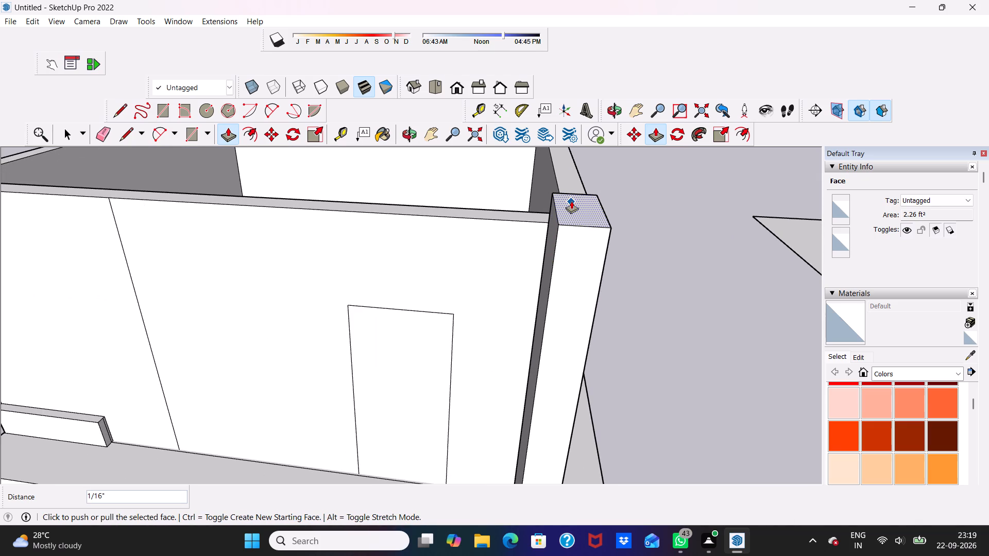
drag(574, 213, 574, 206)
scroll(539, 239, down, 3)
scroll(608, 195, up, 1)
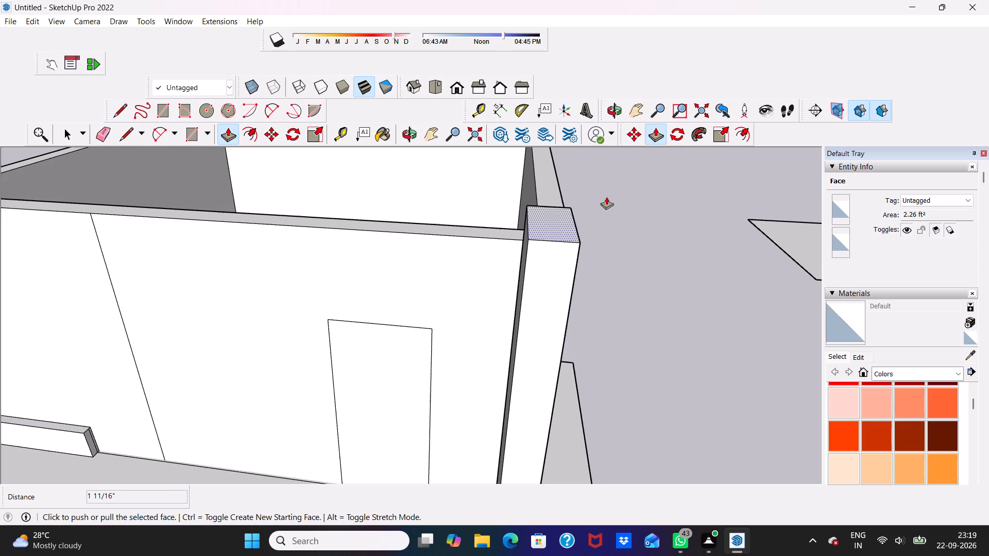
scroll(559, 227, up, 1)
drag(559, 228, 565, 187)
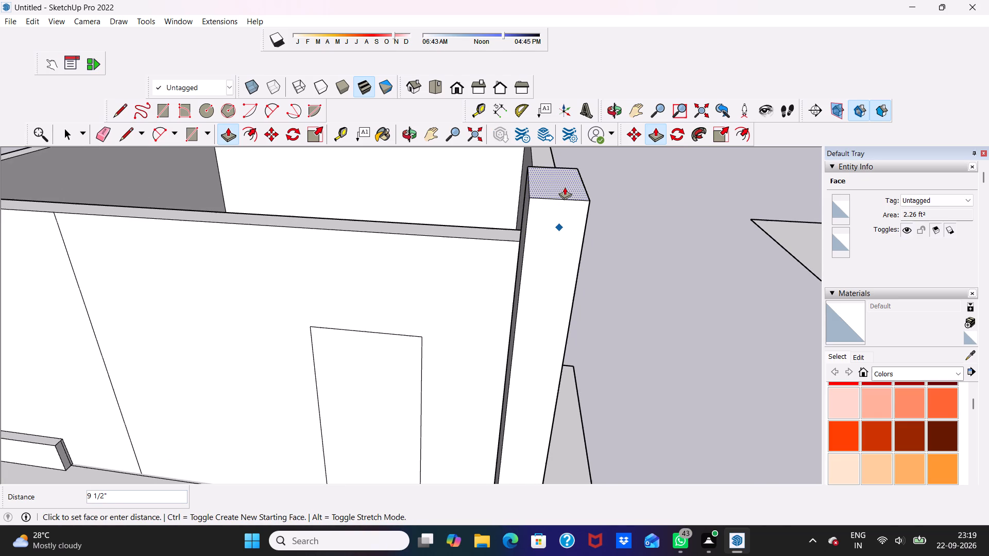
drag(565, 187, 567, 181)
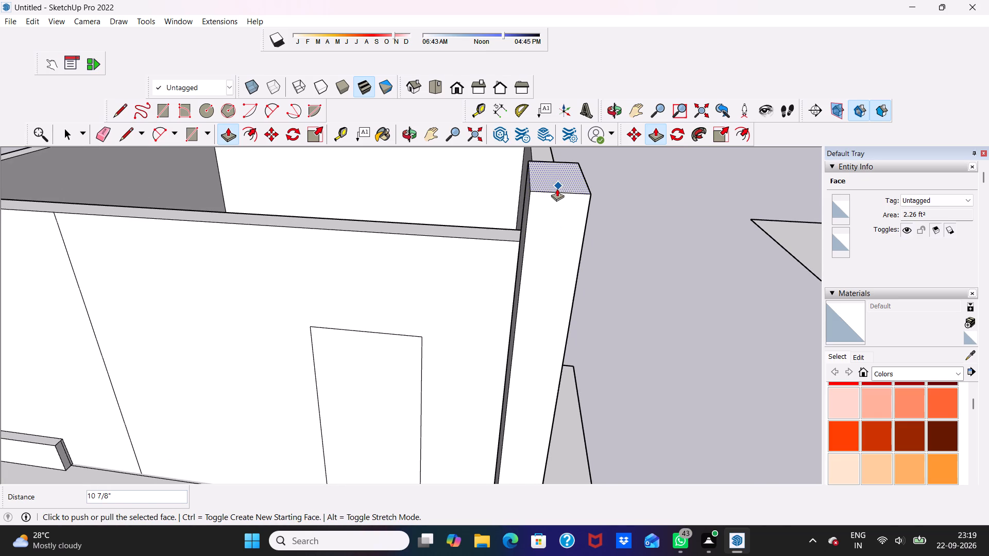
scroll(557, 188, up, 4)
drag(556, 180, 556, 163)
scroll(561, 171, down, 6)
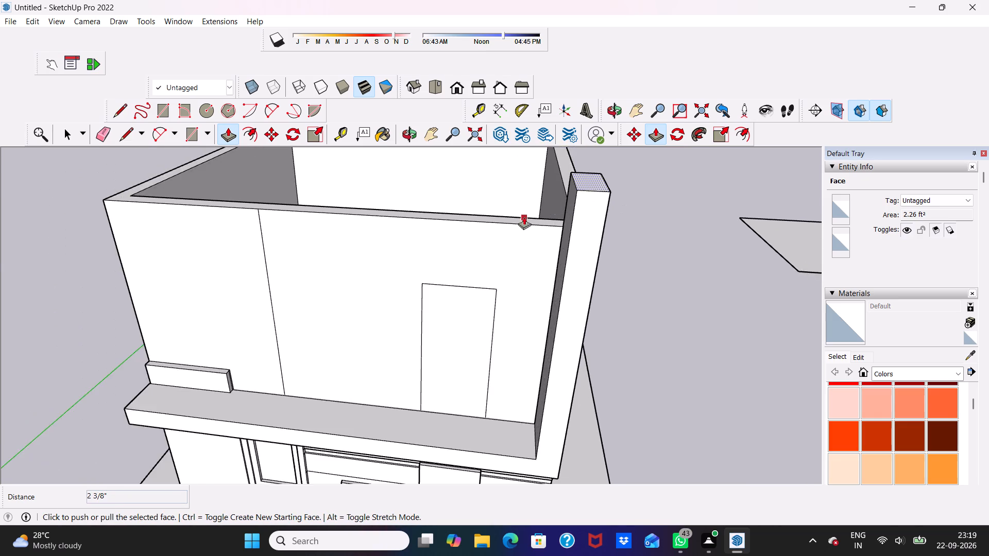
Draw a line about 2' 3" long across the pillar's inner side face, just above the upper wall's top edge.
middle_drag(525, 218, 630, 193)
scroll(599, 188, up, 1)
key(space)
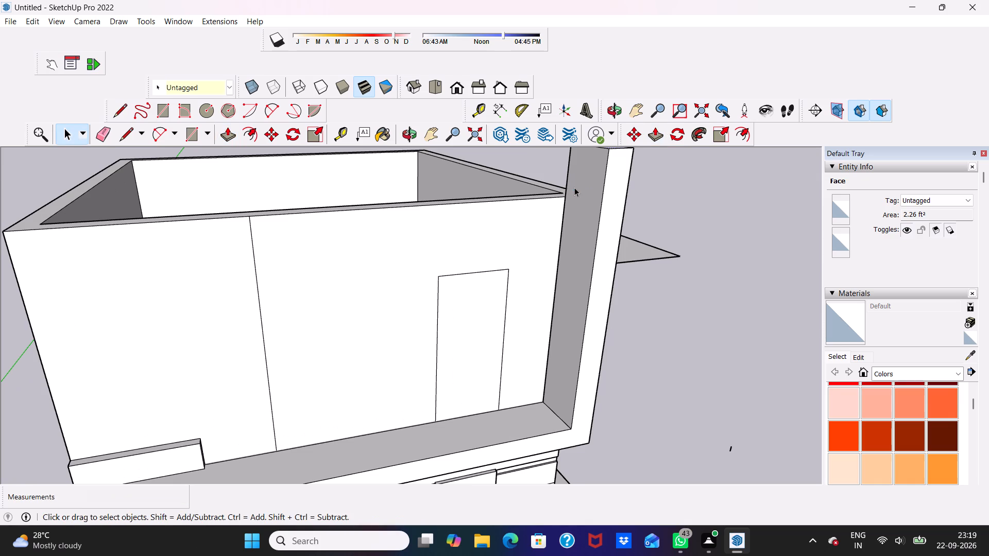
click(126, 132)
scroll(298, 192, down, 3)
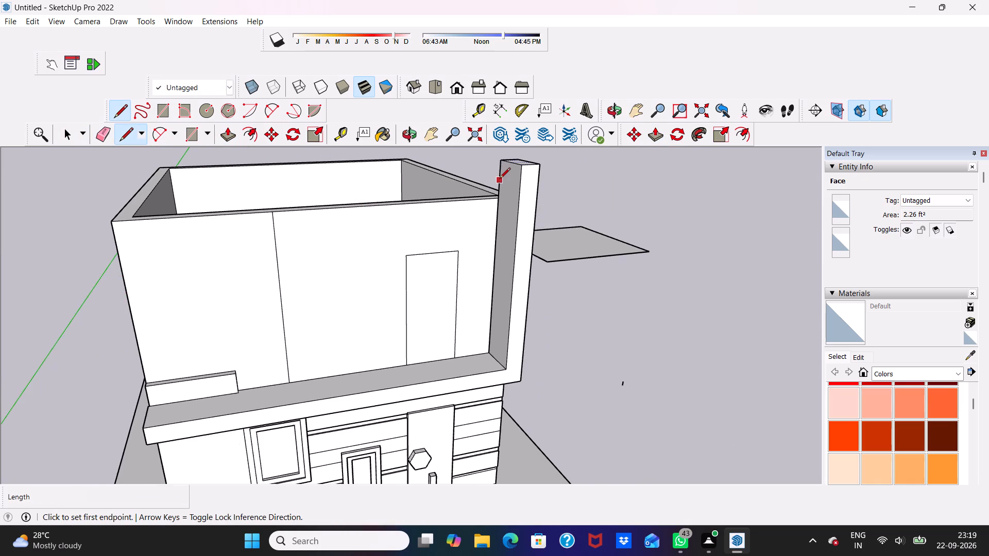
scroll(500, 179, up, 1)
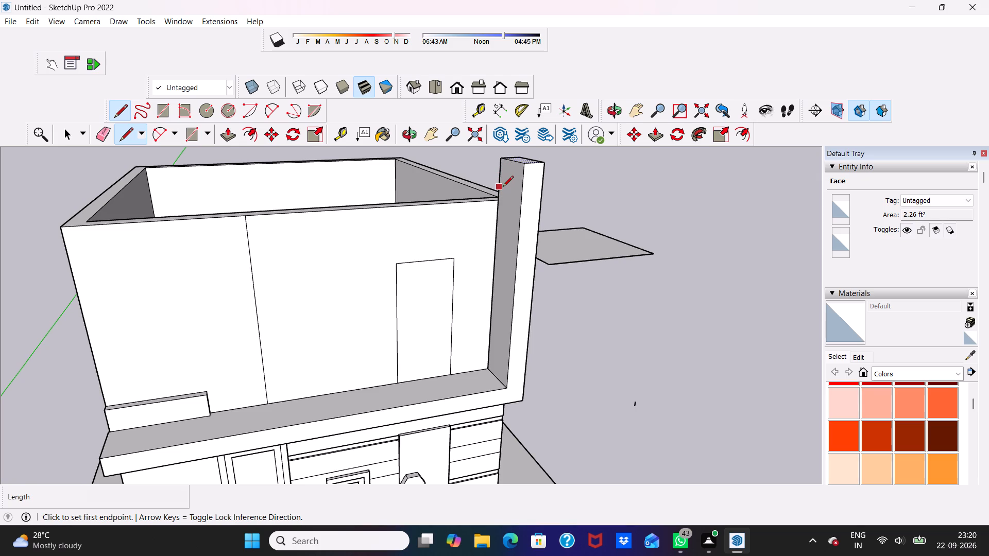
click(501, 190)
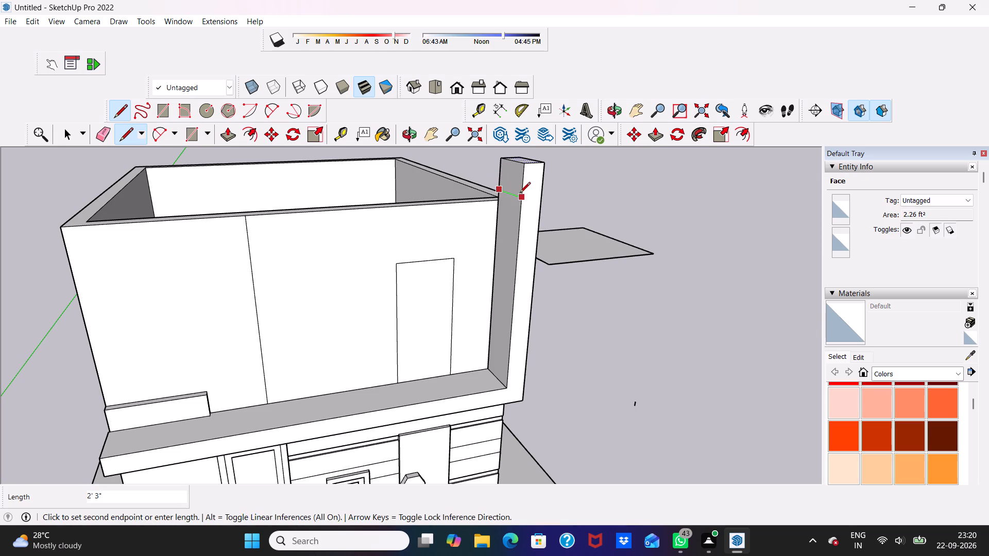
click(520, 194)
Push/Pull the face above that line about 18' 9 15/16" across the front as a top beam, reaching the room's far corner.
key(space)
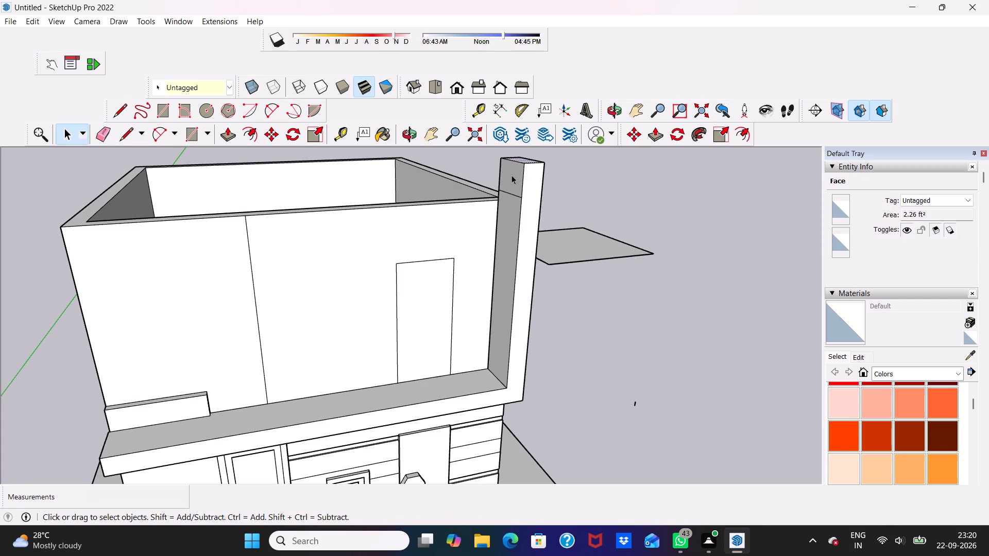
click(511, 175)
click(223, 131)
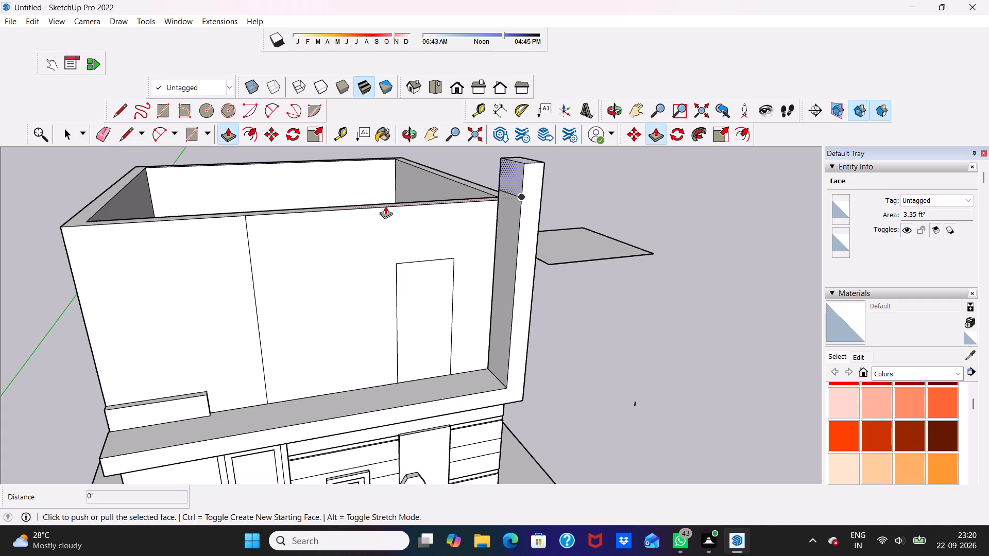
click(514, 163)
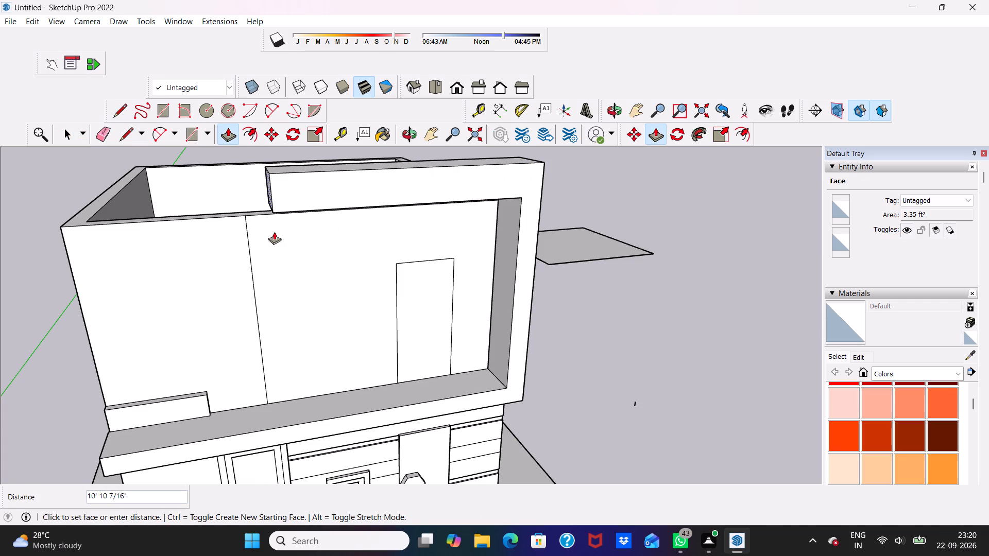
scroll(272, 229, down, 3)
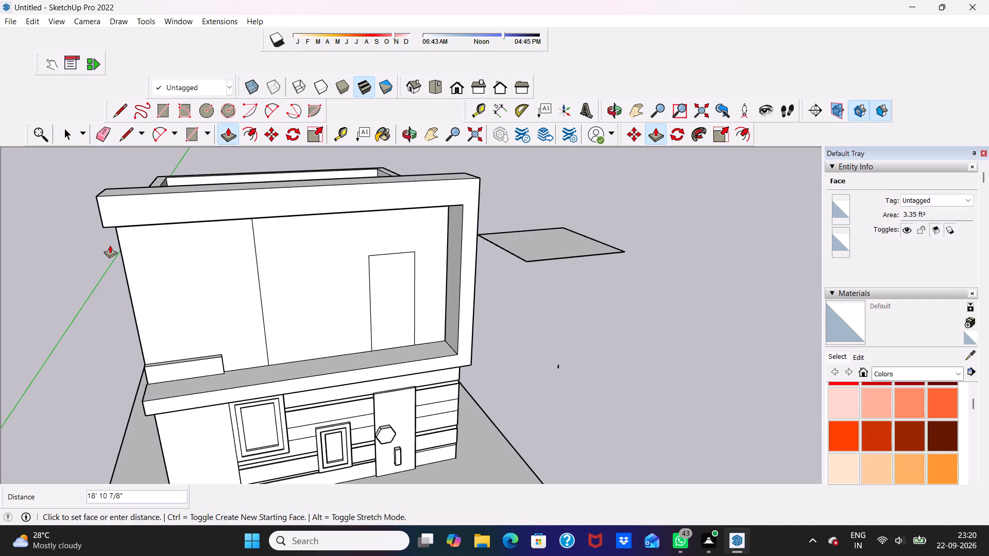
scroll(98, 231, up, 3)
scroll(98, 231, down, 4)
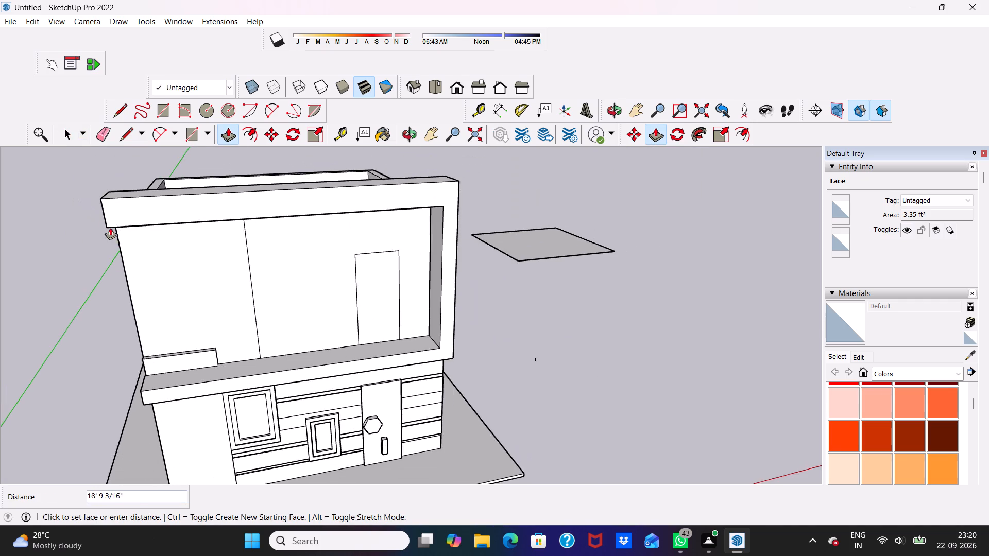
middle_drag(110, 227, 266, 205)
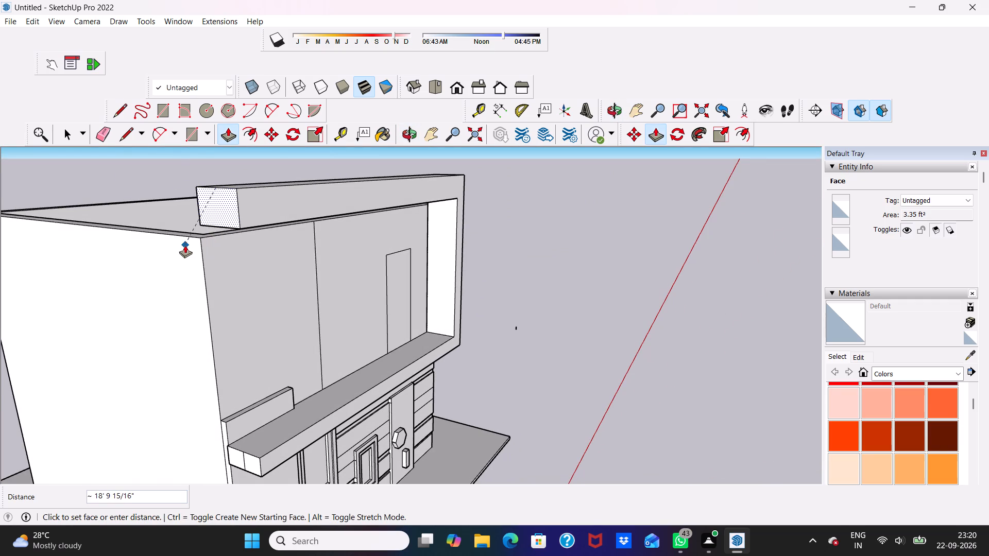
scroll(187, 233, down, 3)
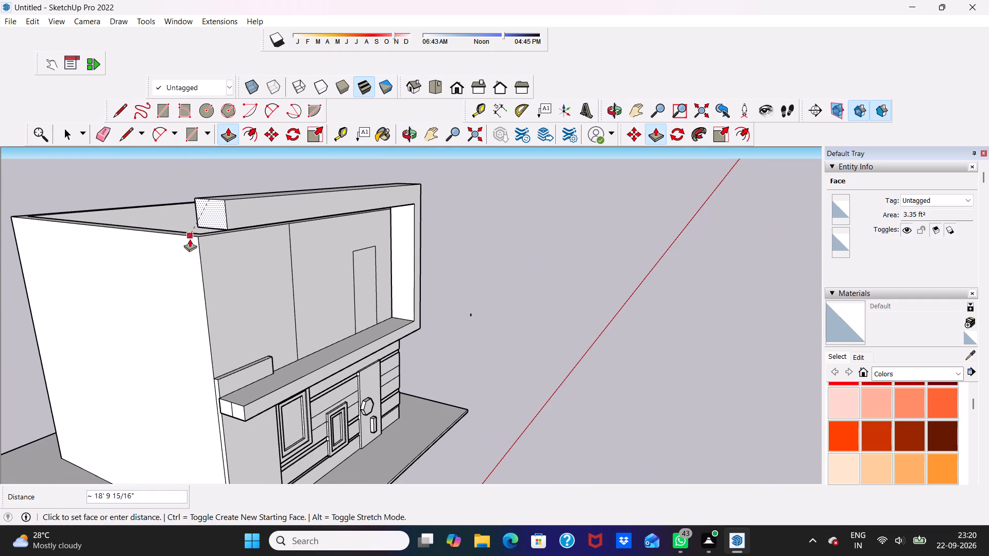
scroll(197, 229, up, 4)
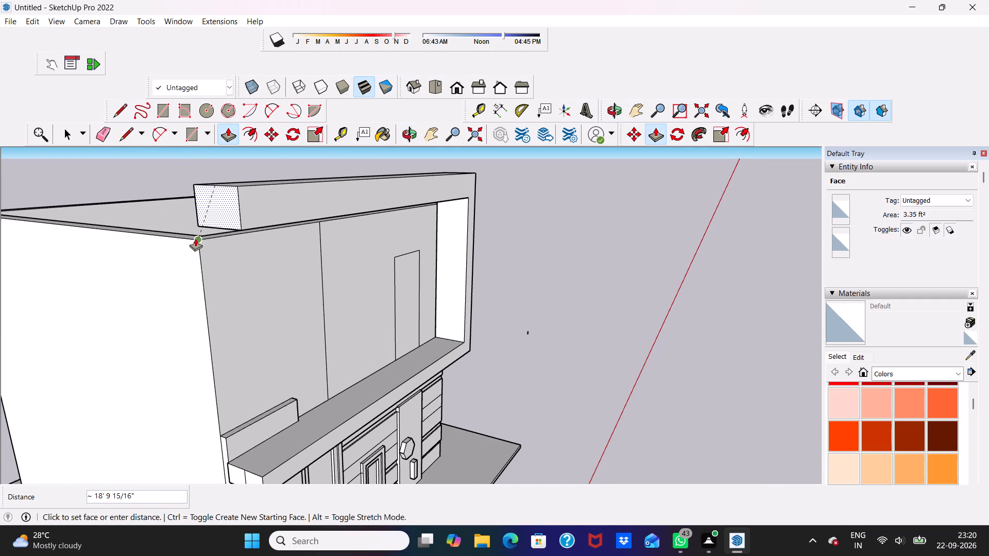
click(195, 238)
Push/Pull the free end face of the top beam outward about 8 11/16".
scroll(216, 213, down, 4)
middle_drag(208, 210, 268, 258)
scroll(270, 261, up, 2)
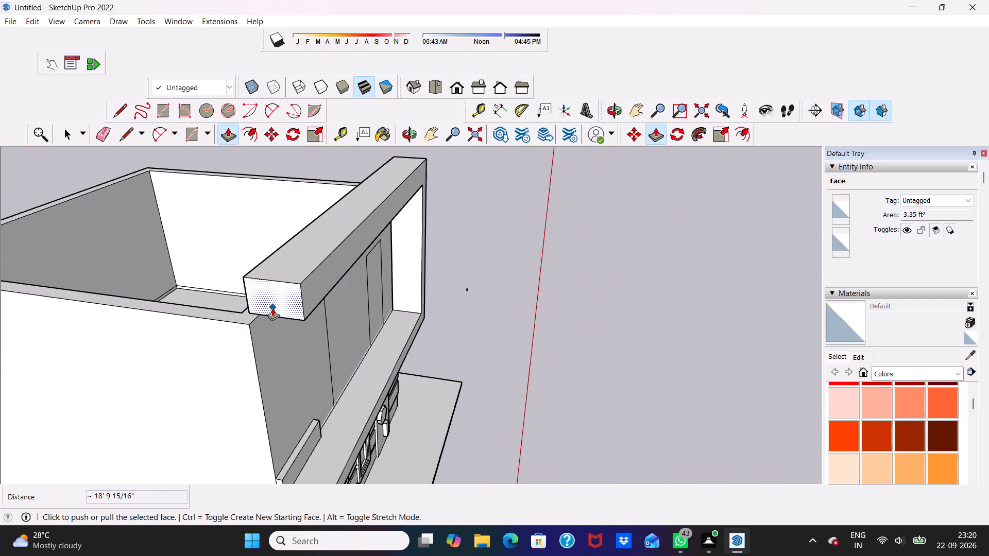
drag(274, 300, 267, 312)
Examine the top beam and corner pillar against the building's front, using the front view and several angles.
scroll(267, 314, down, 6)
middle_drag(274, 309, 97, 308)
scroll(226, 236, up, 2)
scroll(226, 236, down, 2)
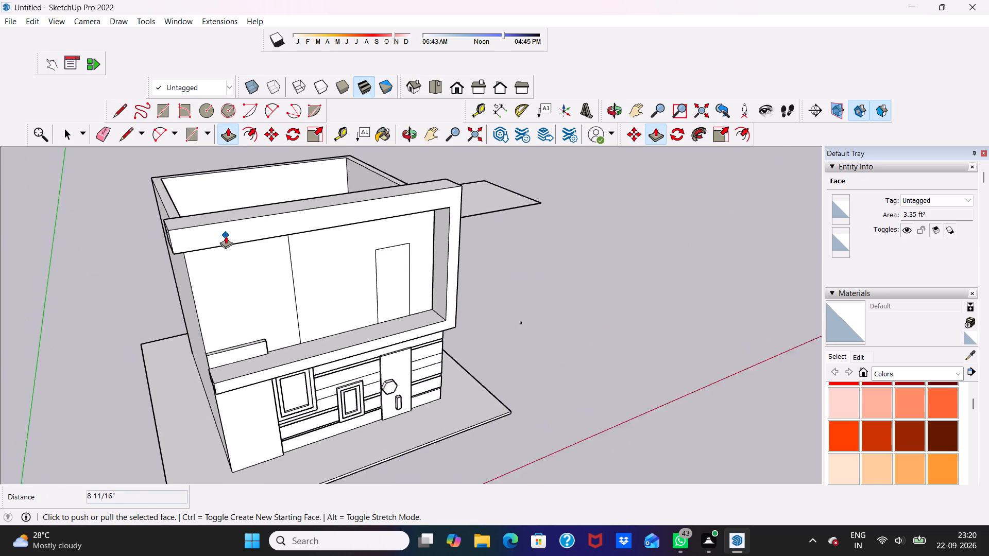
scroll(226, 236, down, 2)
middle_drag(226, 236, 325, 188)
scroll(237, 222, up, 4)
scroll(270, 241, down, 3)
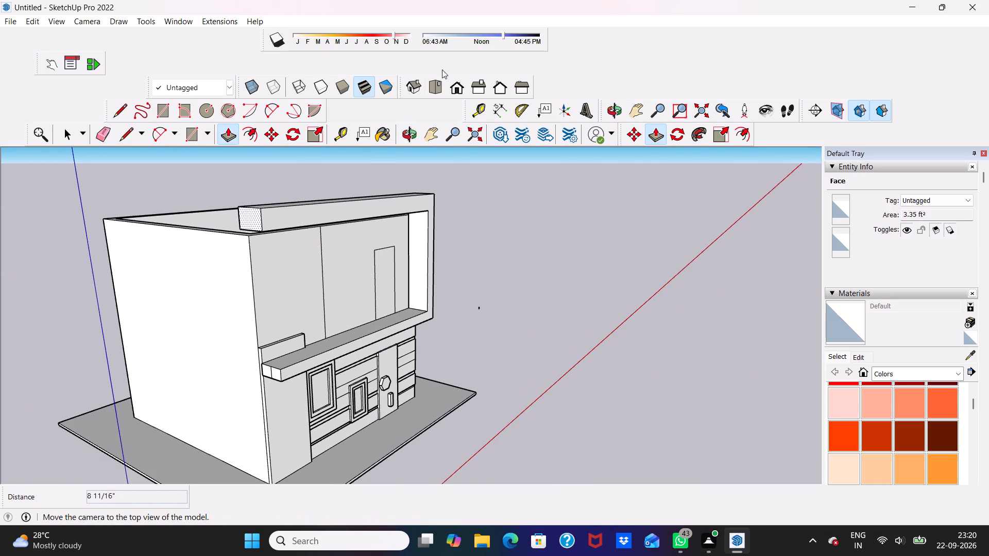
click(457, 89)
scroll(402, 196, down, 3)
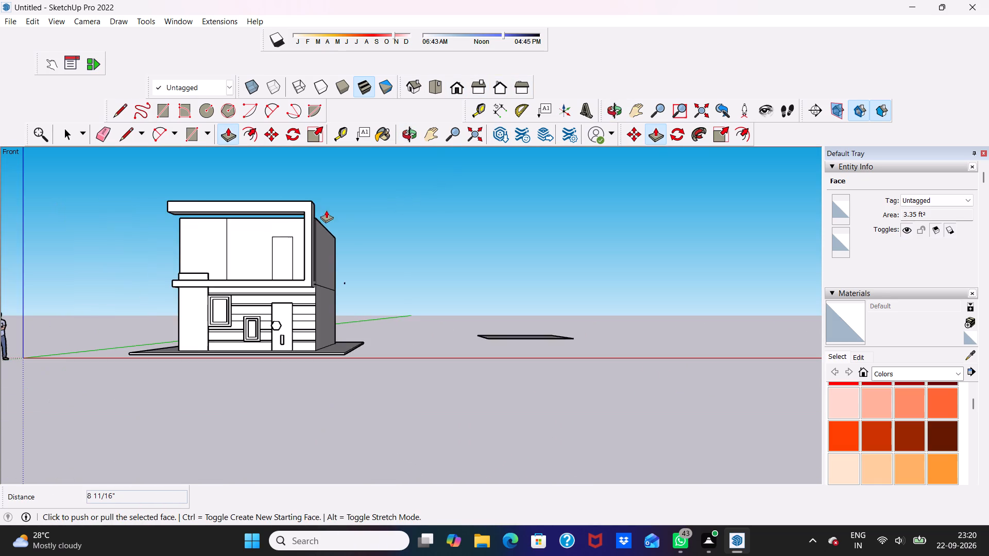
scroll(189, 203, down, 3)
middle_drag(191, 208, 177, 261)
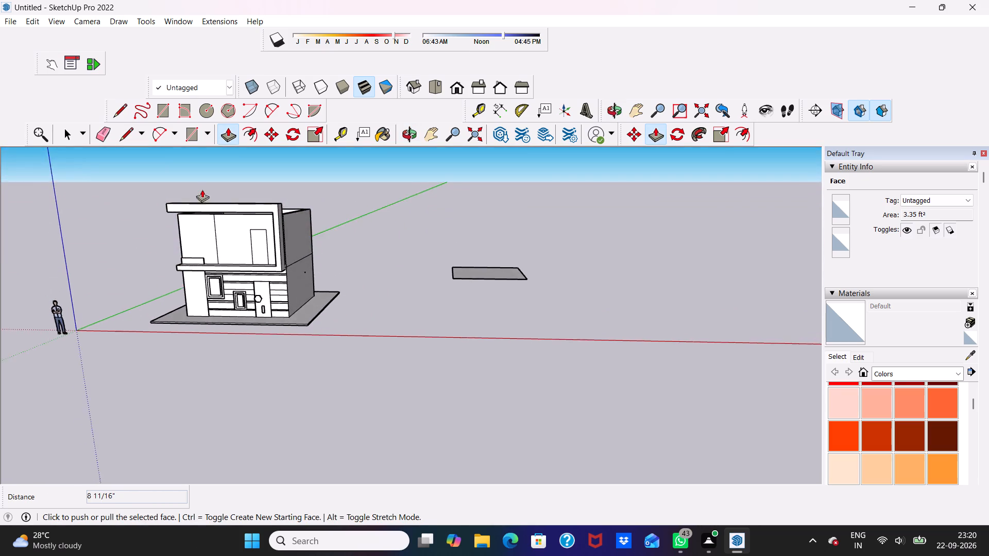
scroll(202, 189, up, 5)
scroll(208, 241, down, 1)
middle_drag(208, 241, 266, 219)
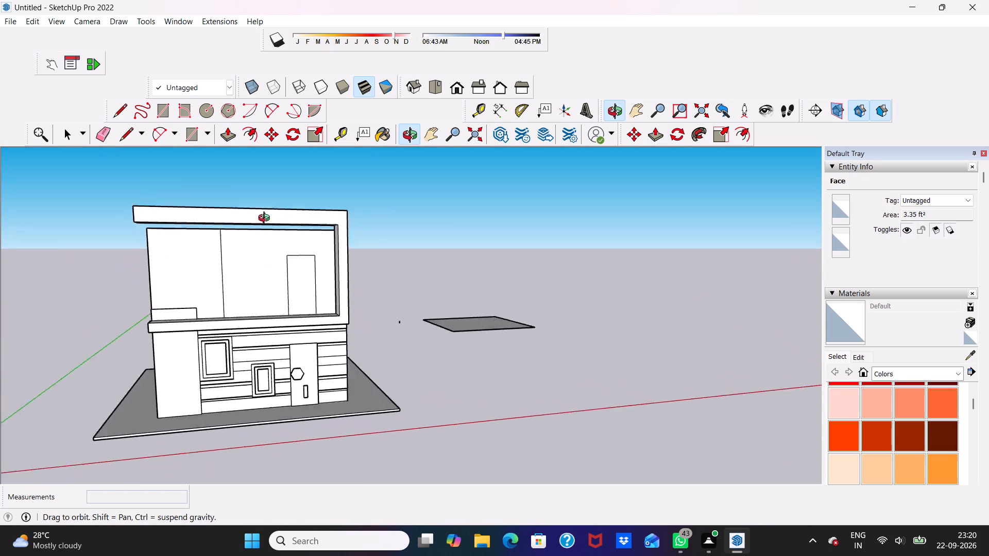
middle_drag(266, 219, 247, 228)
Push/Pull the underside of the top beam downward about 6 1/4", to the upper wall's top edge.
scroll(248, 230, down, 4)
scroll(249, 232, up, 8)
middle_drag(244, 236, 271, 133)
scroll(247, 199, up, 5)
click(246, 198)
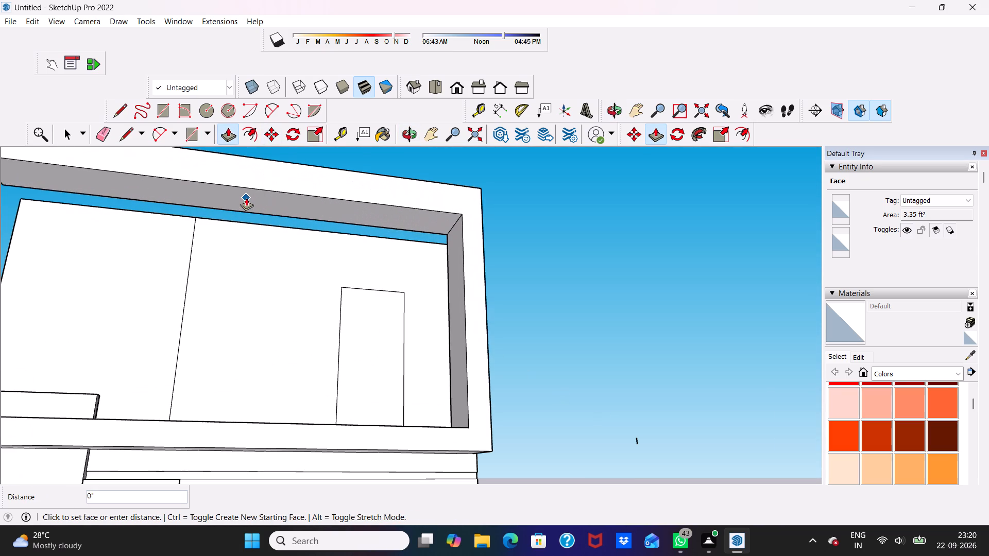
key(space)
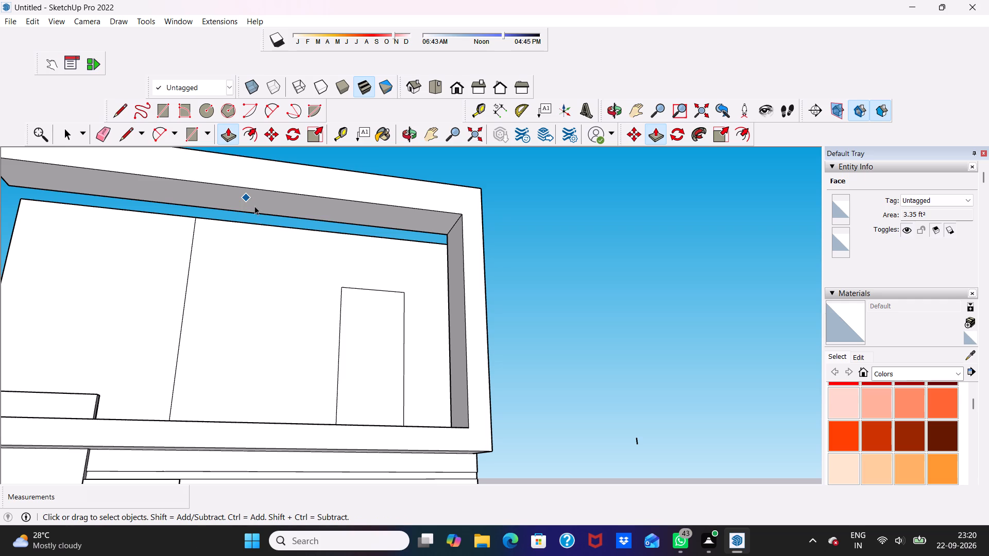
click(255, 201)
click(228, 132)
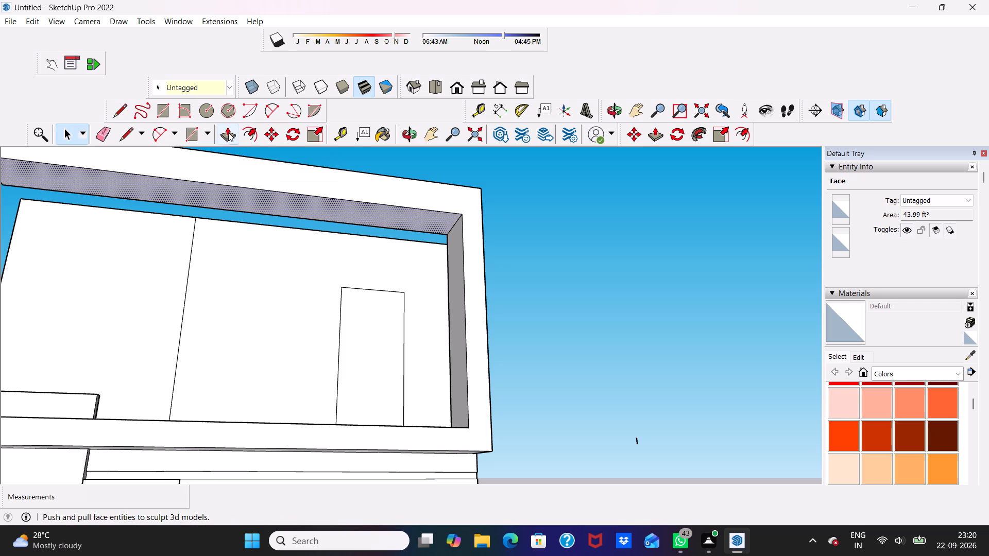
drag(261, 196, 265, 207)
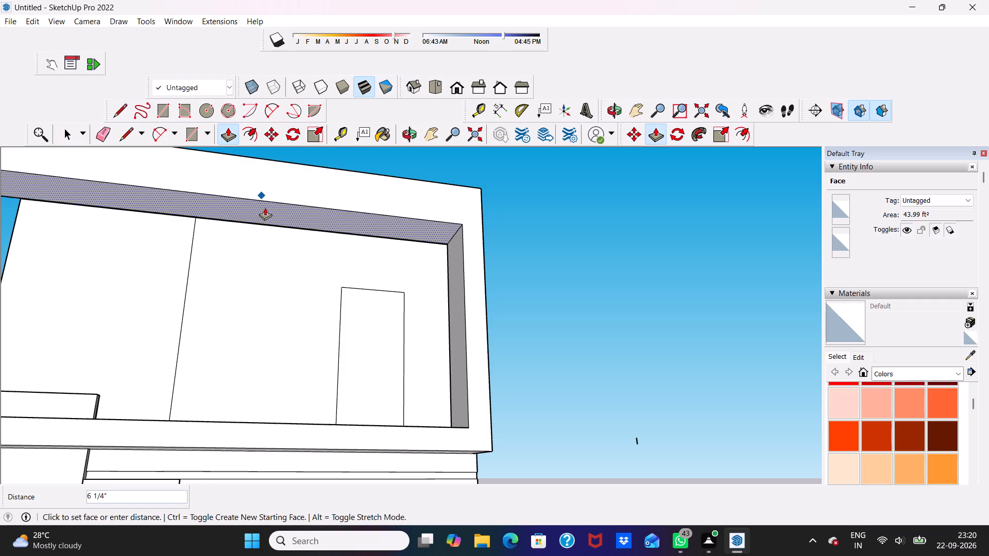
drag(265, 207, 265, 208)
Push/Pull the top face of the top beam downward about 1' 1" to make the beam thinner.
scroll(265, 209, down, 3)
scroll(286, 208, up, 1)
scroll(311, 208, down, 6)
middle_drag(406, 204, 376, 326)
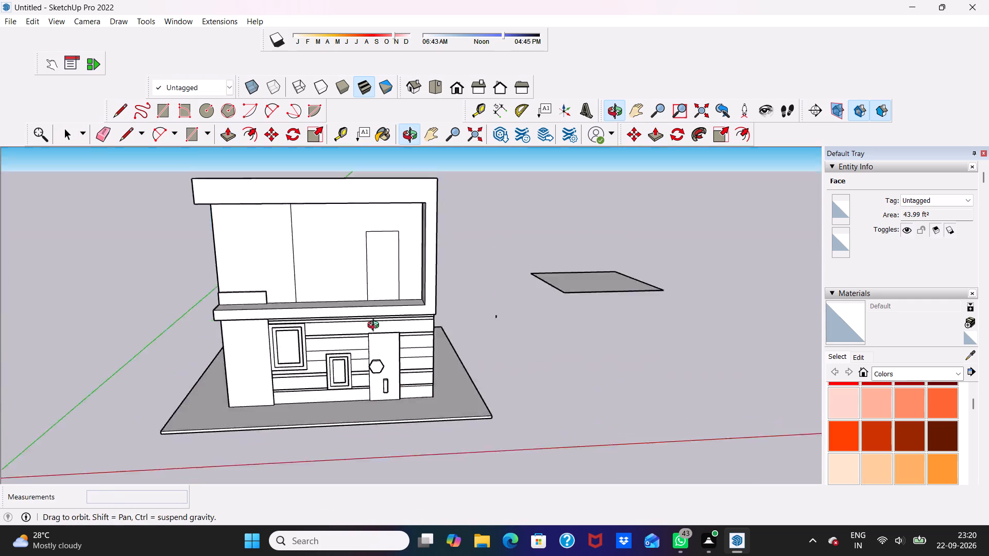
middle_drag(376, 326, 337, 472)
scroll(322, 205, up, 3)
key(space)
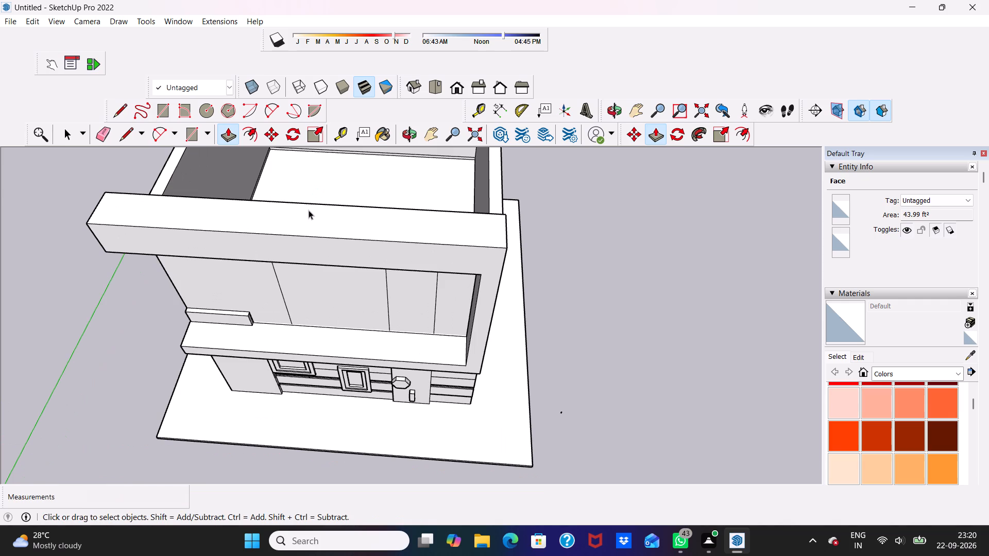
click(306, 219)
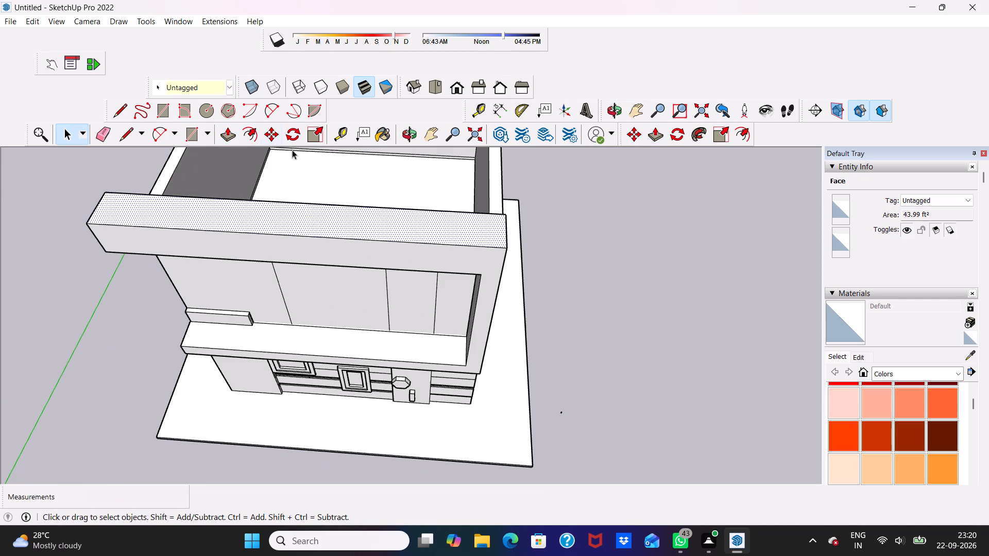
click(225, 131)
drag(216, 200, 216, 200)
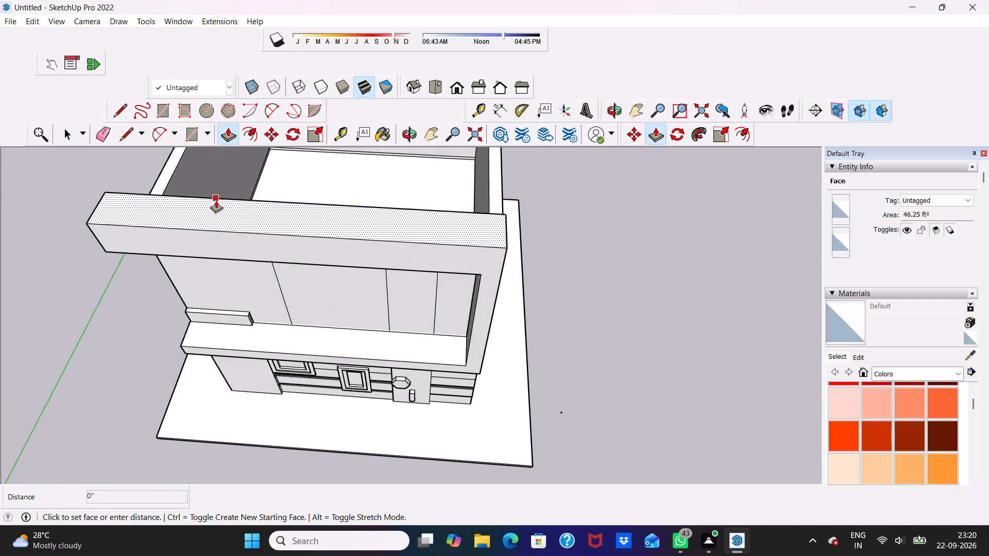
drag(216, 200, 218, 215)
Push/Pull the top beam's free end face inward about 1' 10 5/16", and back outward about 1' 5 7/16".
middle_drag(228, 283, 237, 249)
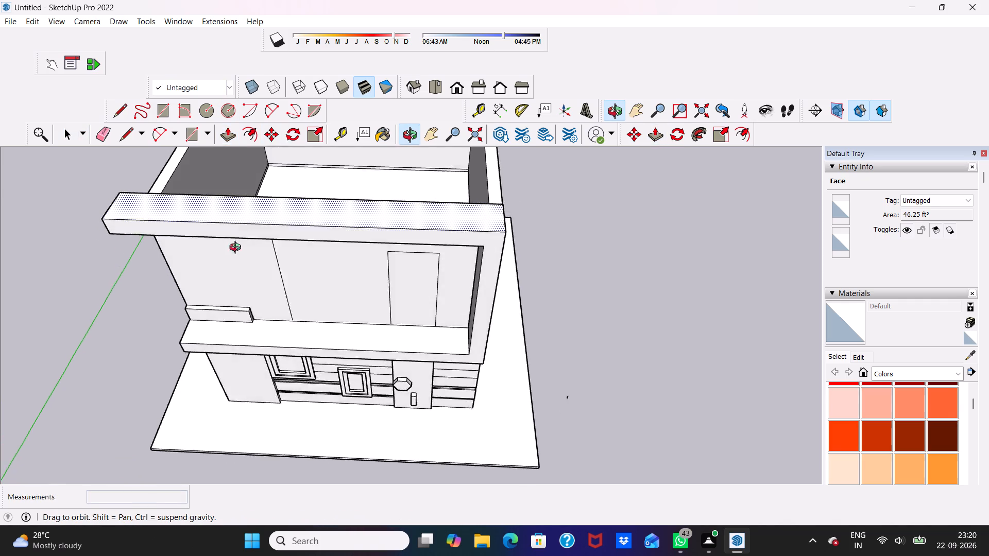
middle_drag(237, 249, 265, 164)
scroll(263, 192, down, 6)
scroll(207, 140, down, 2)
middle_drag(207, 147, 269, 133)
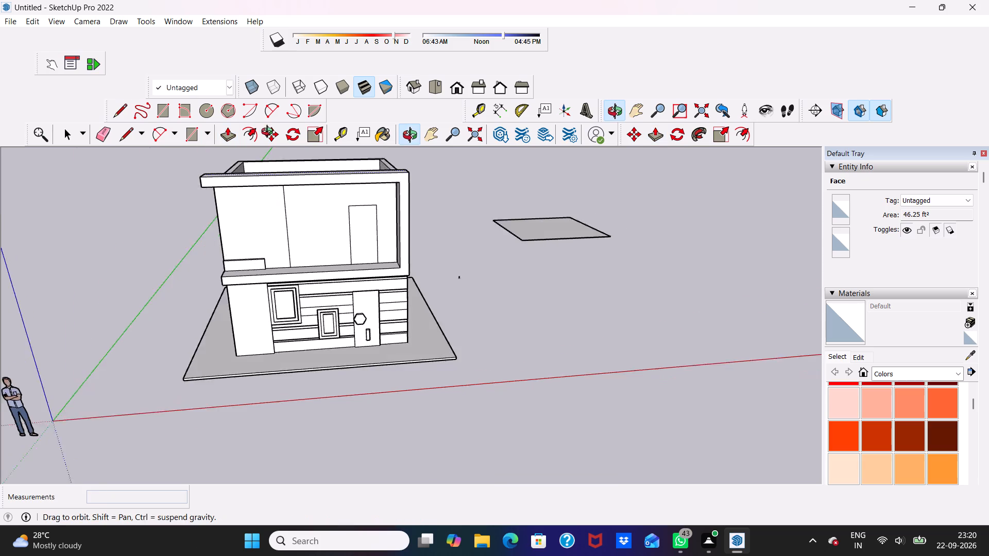
middle_drag(269, 133, 441, 138)
scroll(260, 274, up, 5)
scroll(346, 161, down, 1)
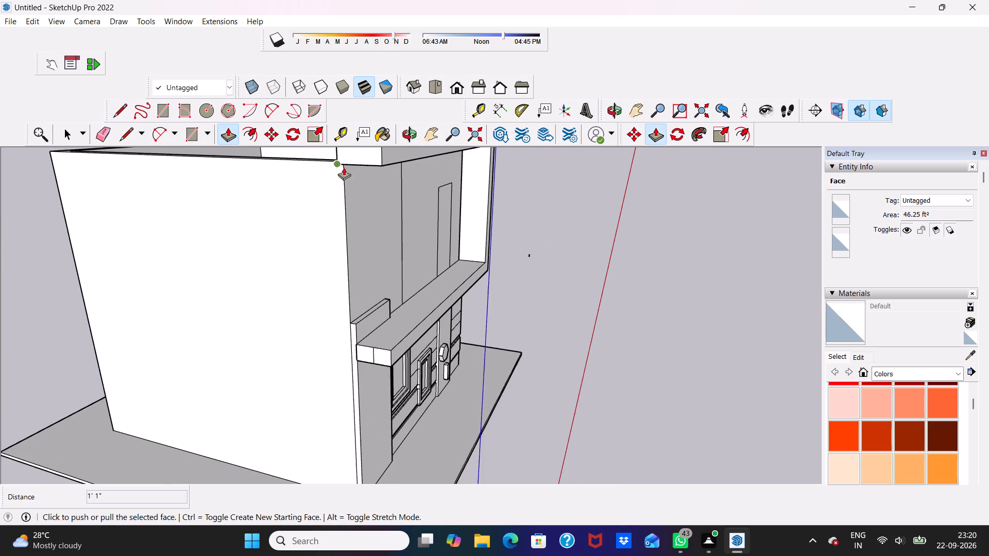
scroll(359, 181, down, 3)
key(space)
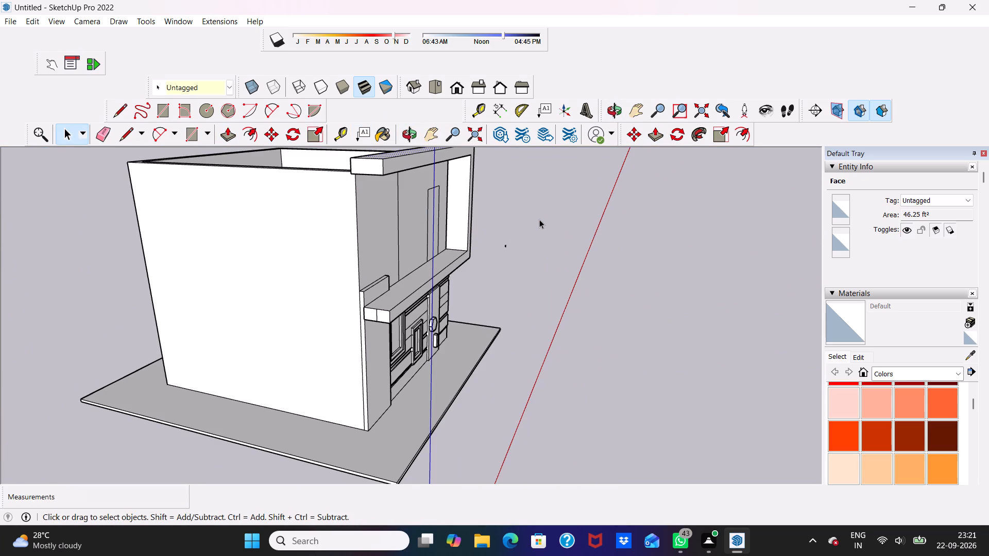
scroll(528, 203, up, 1)
scroll(432, 57, down, 9)
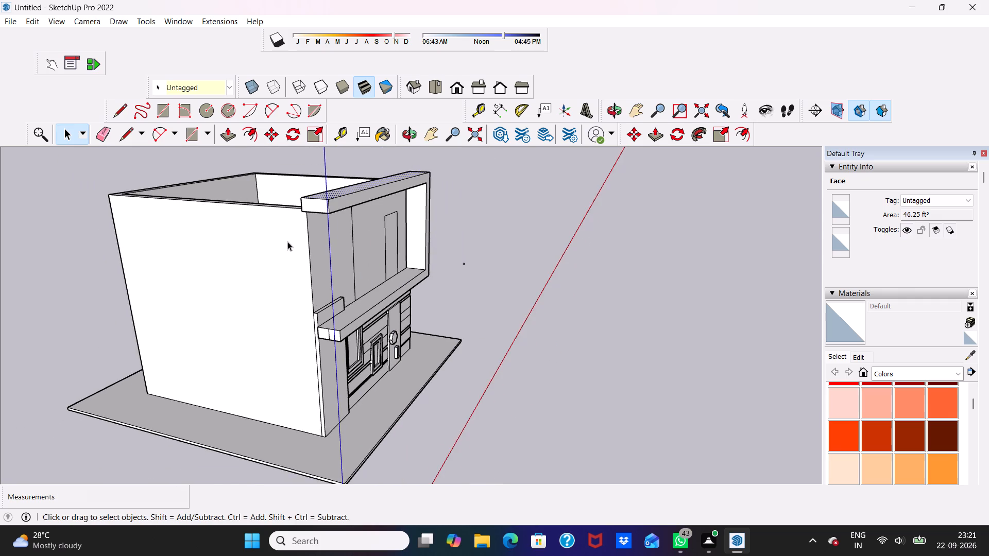
scroll(296, 223, up, 3)
click(316, 197)
scroll(316, 194, down, 1)
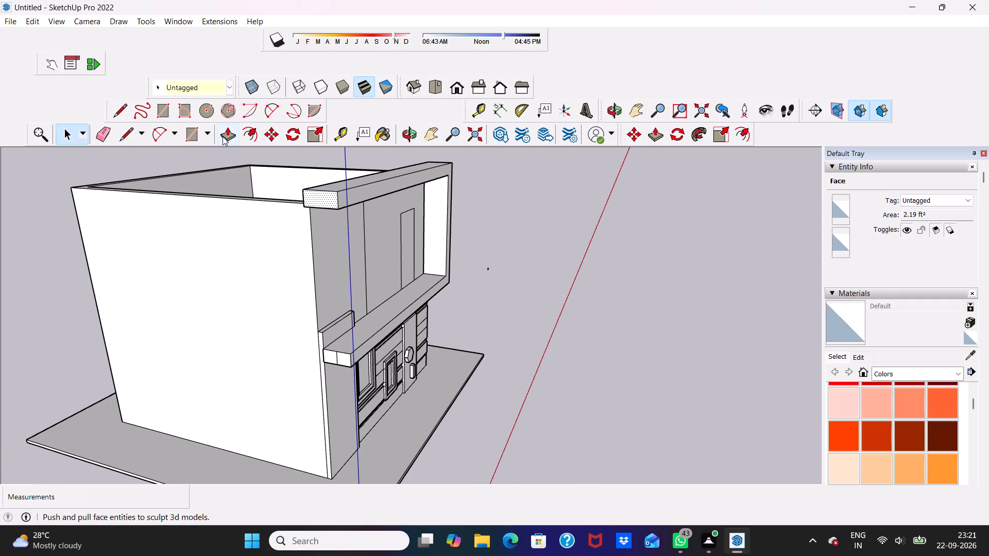
click(226, 130)
drag(322, 192, 336, 187)
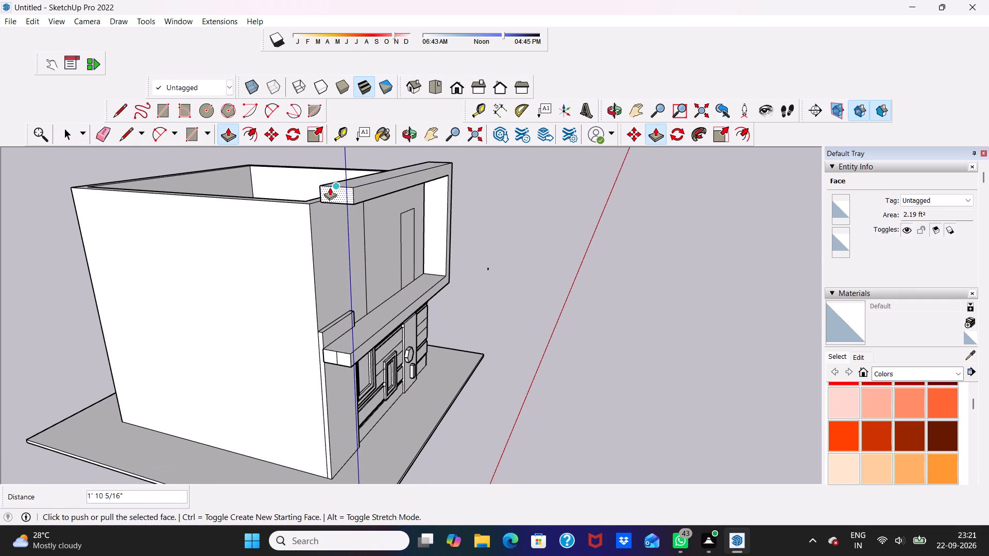
drag(330, 187, 325, 193)
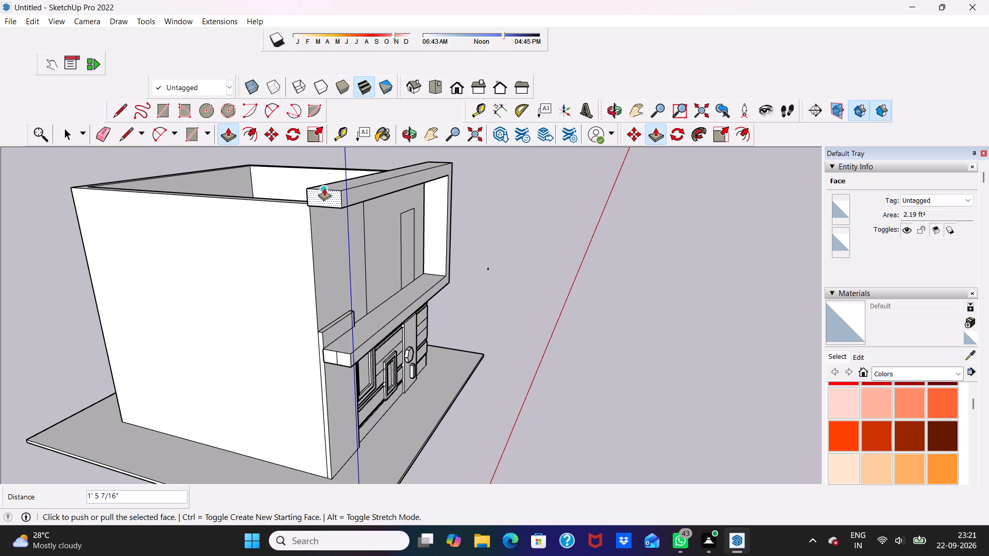
Examine the top beam's free end and the corner pillar against the upper wall and lower strip in front view.
scroll(334, 172, down, 2)
middle_drag(334, 172, 120, 179)
scroll(320, 175, up, 6)
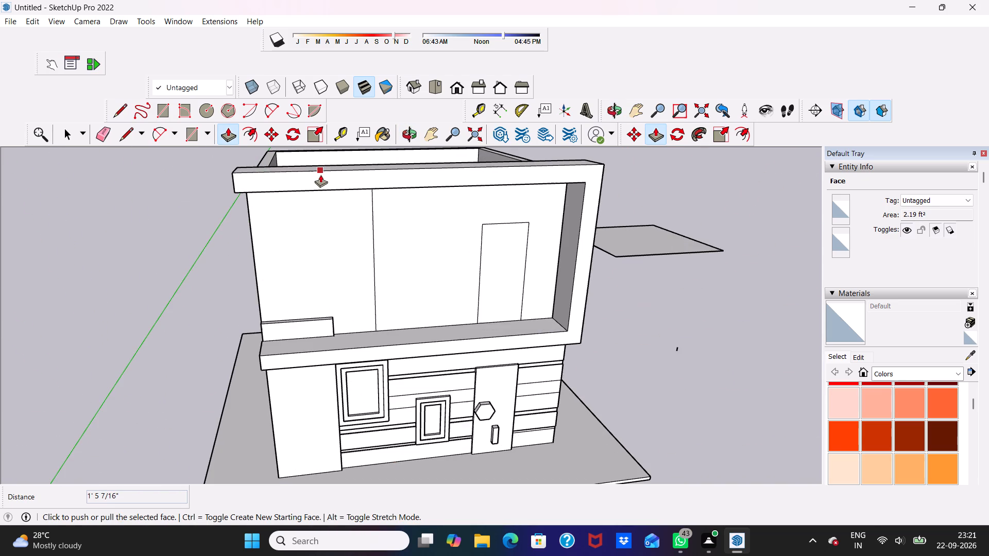
click(457, 85)
scroll(452, 148, down, 7)
scroll(223, 173, up, 6)
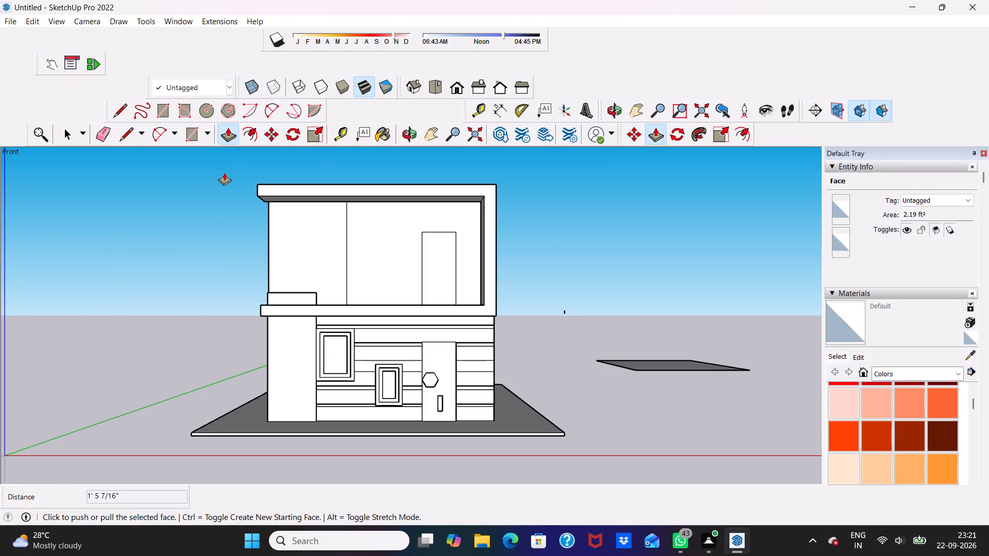
scroll(248, 196, up, 5)
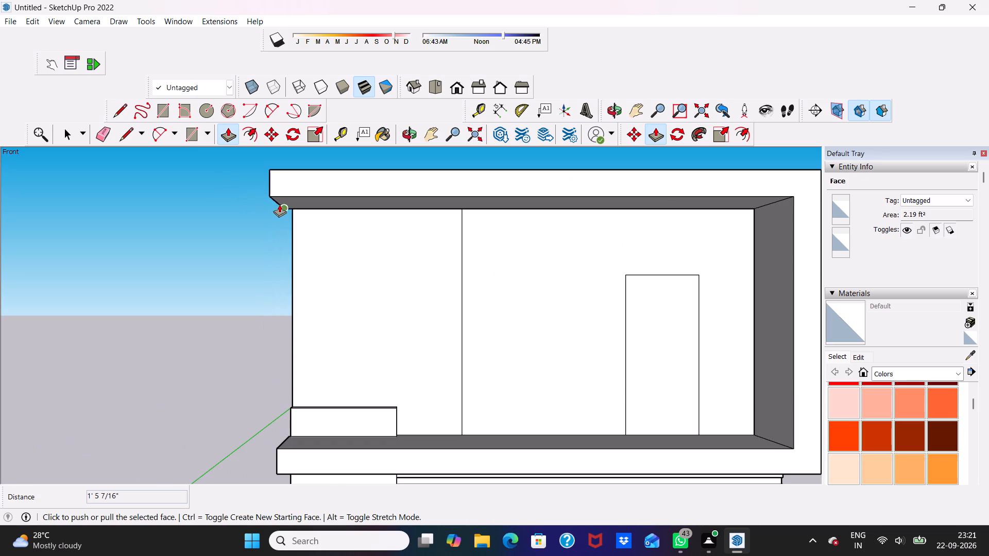
key(space)
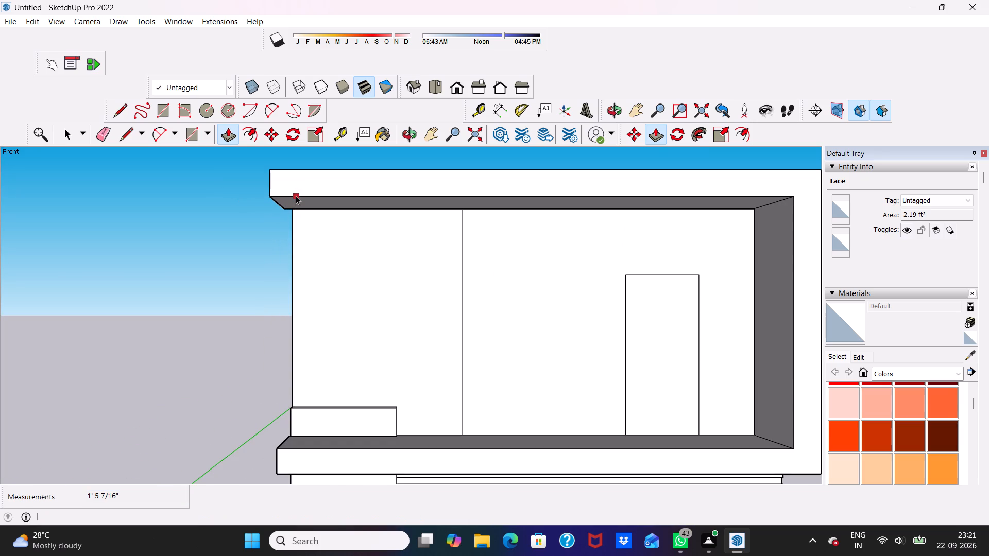
scroll(377, 407, up, 1)
scroll(453, 336, down, 2)
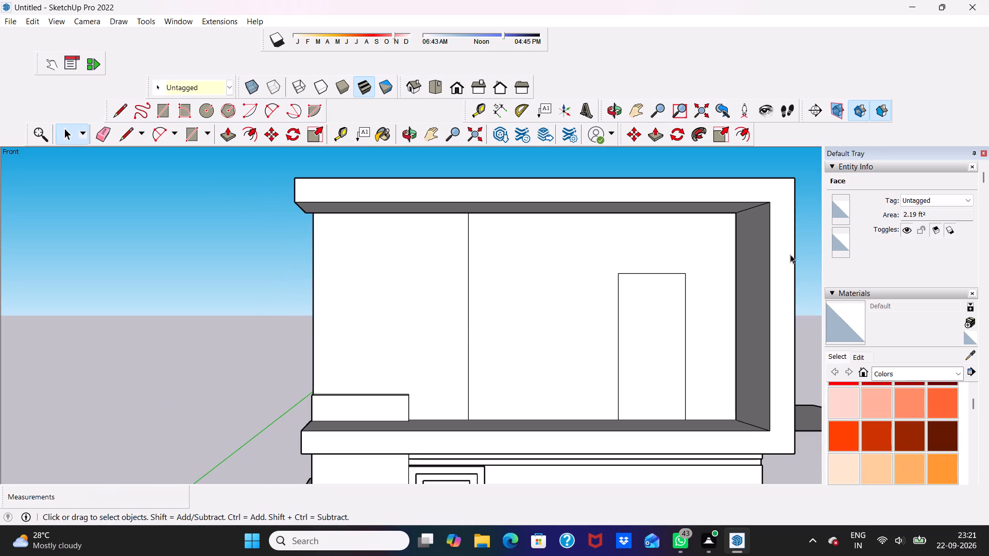
scroll(782, 271, up, 2)
scroll(781, 270, down, 3)
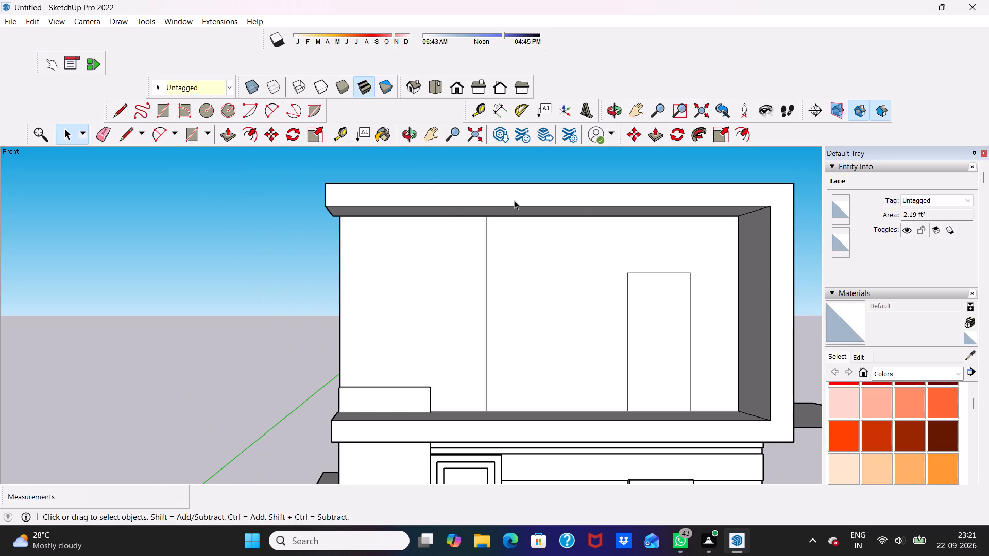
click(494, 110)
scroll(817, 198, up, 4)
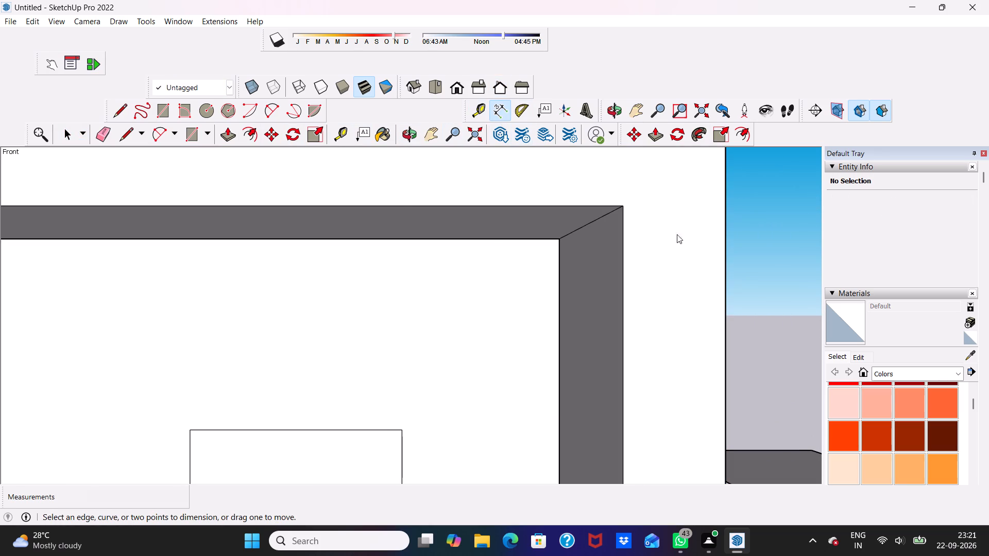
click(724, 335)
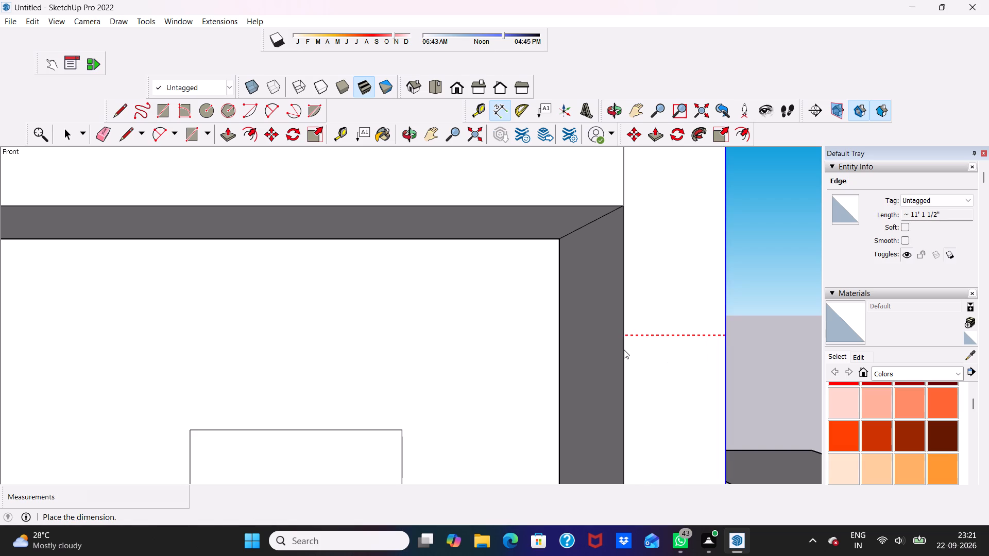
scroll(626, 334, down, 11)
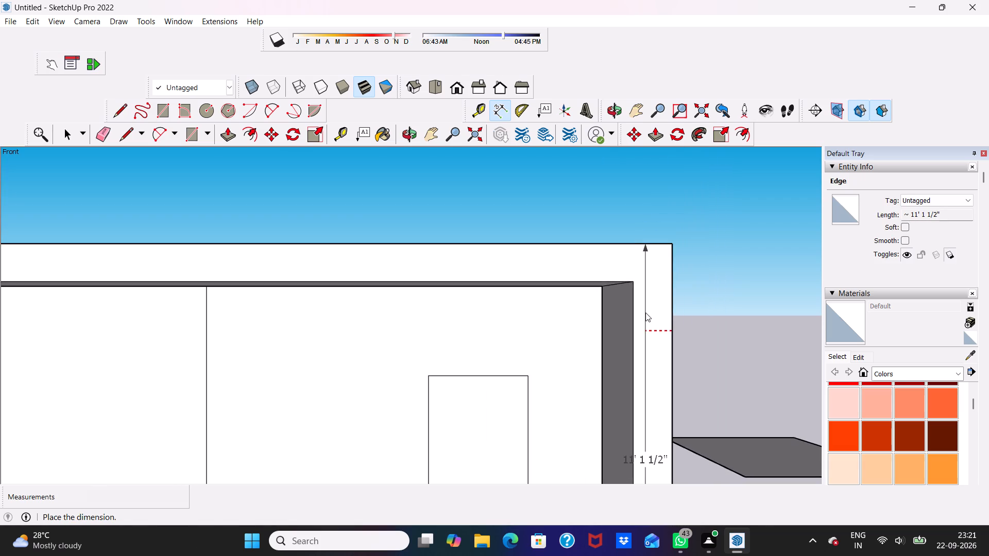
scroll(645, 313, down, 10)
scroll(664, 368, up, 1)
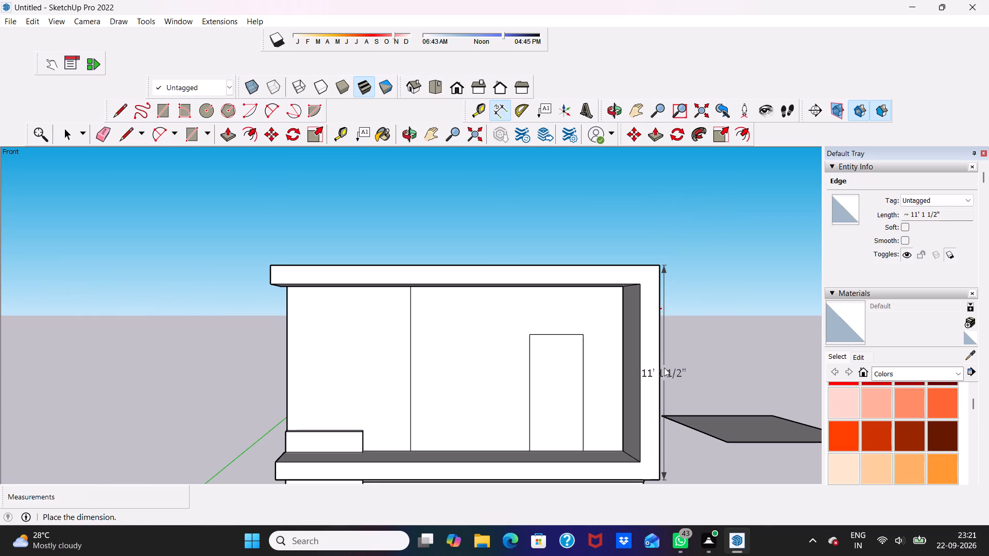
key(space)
Measure the corner pillar's width from its inner top corner to its outer edge with the Dimension tool.
scroll(654, 314, up, 5)
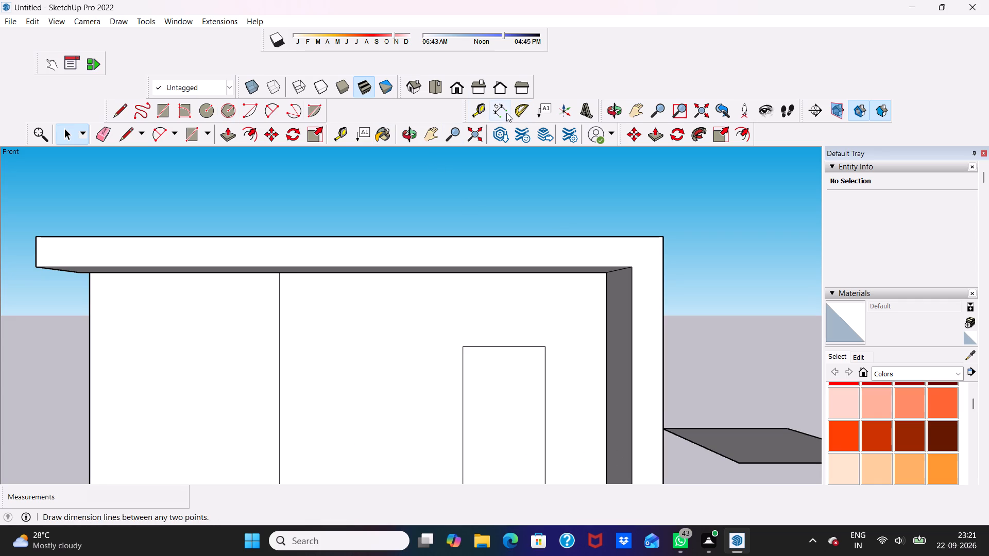
click(505, 111)
click(629, 270)
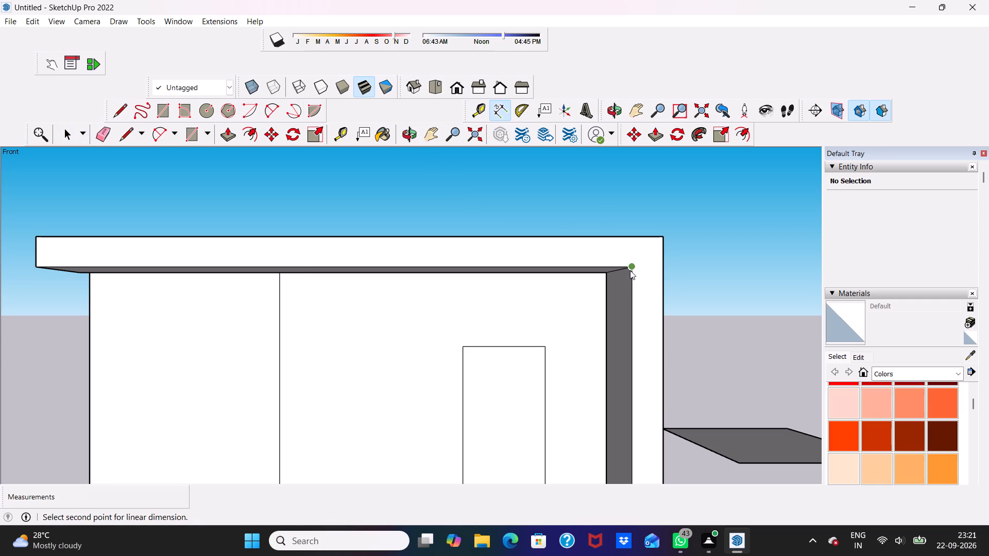
scroll(662, 264, up, 7)
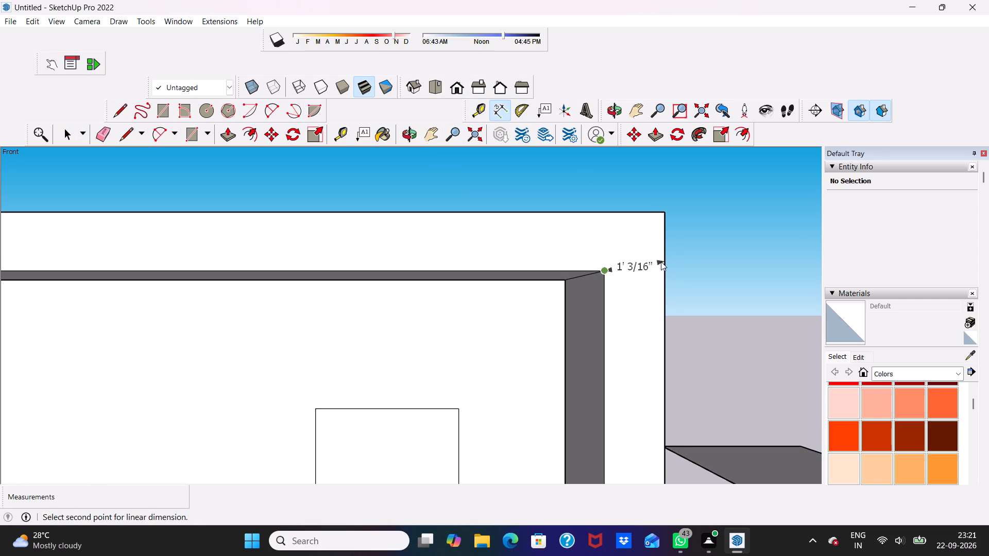
scroll(662, 264, up, 3)
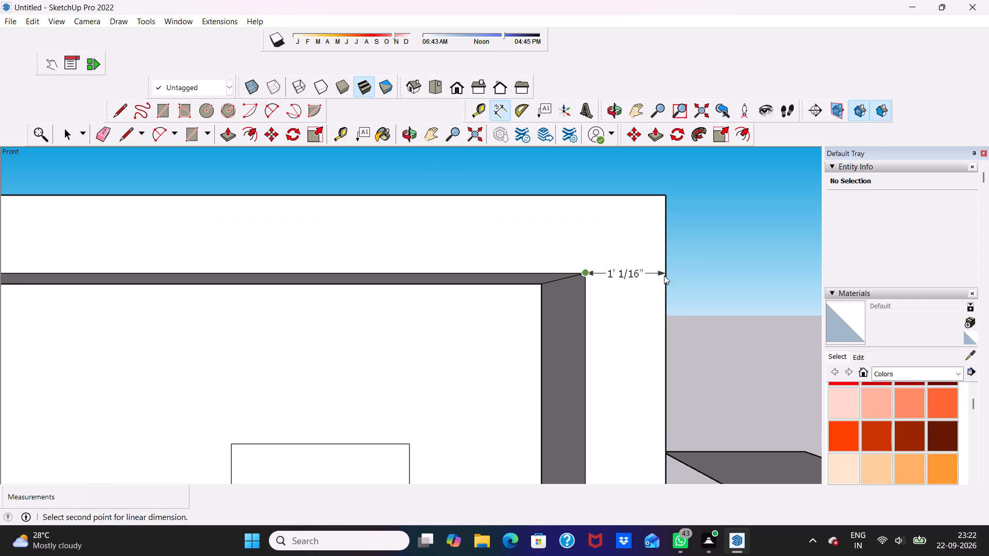
click(664, 275)
scroll(664, 271, down, 7)
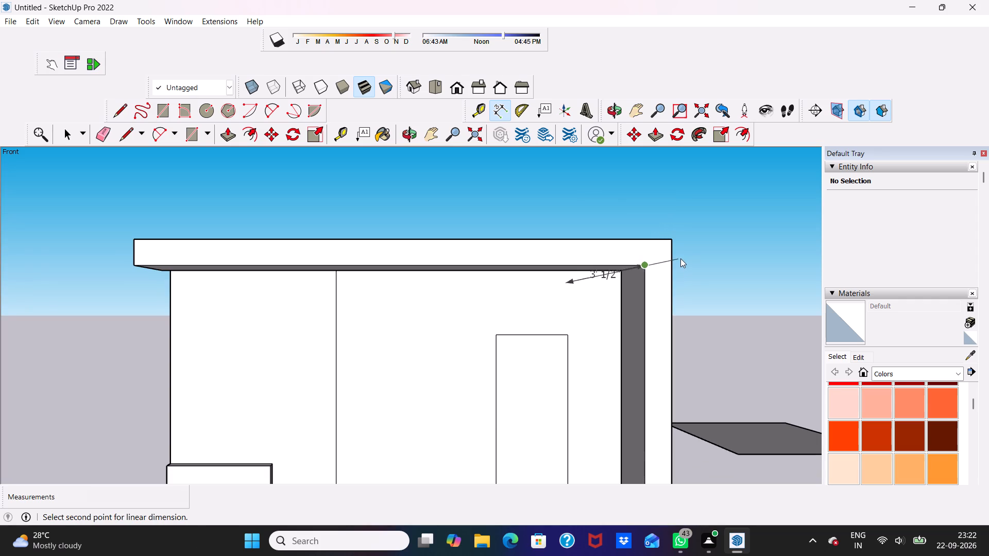
key(space)
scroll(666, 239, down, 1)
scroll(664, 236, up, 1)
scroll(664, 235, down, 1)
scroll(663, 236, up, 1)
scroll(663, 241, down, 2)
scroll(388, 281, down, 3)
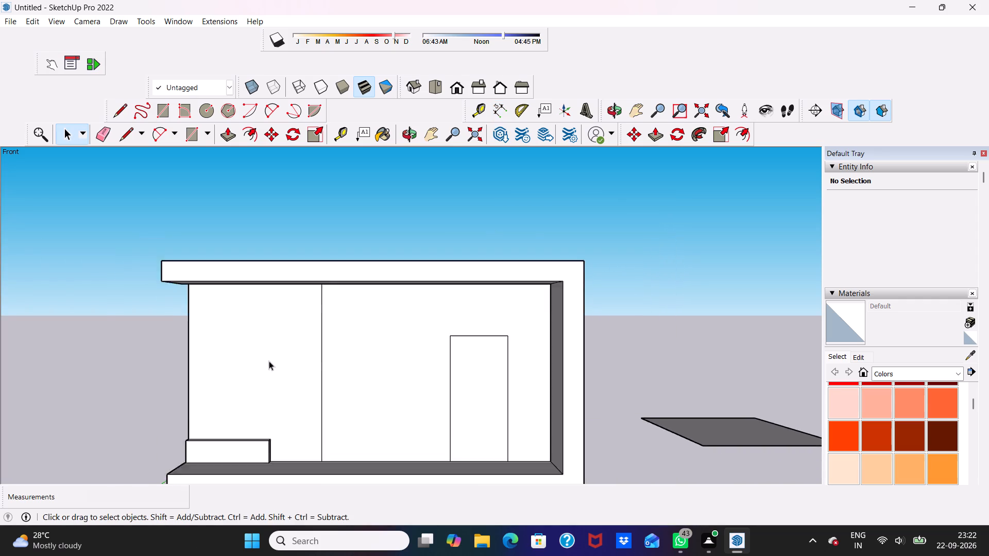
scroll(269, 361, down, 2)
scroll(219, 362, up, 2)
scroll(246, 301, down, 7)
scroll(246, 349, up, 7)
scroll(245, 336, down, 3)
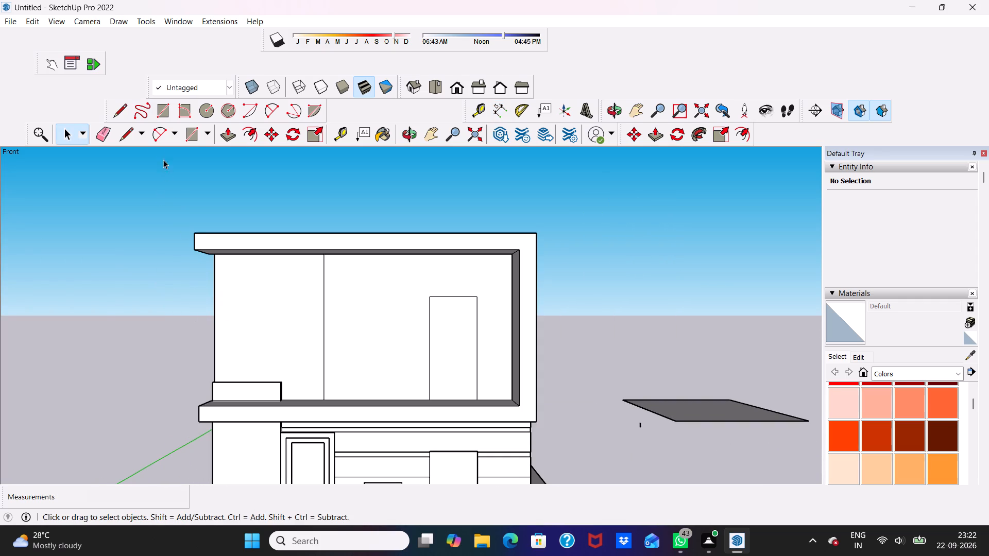
Mark off a 1'5" by 2' rectangle at the free end of the lower strip's top face using the Line tool.
click(131, 134)
scroll(218, 444, up, 3)
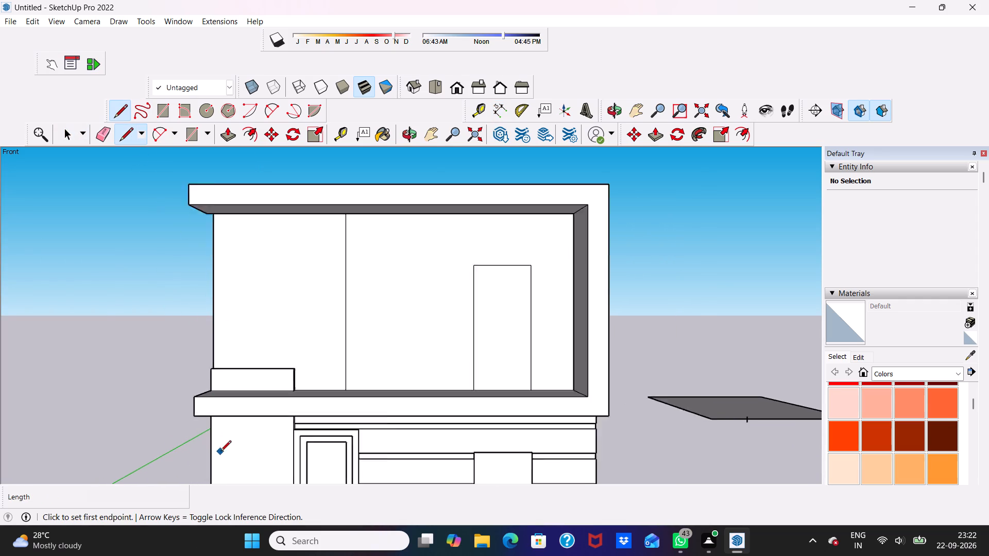
scroll(220, 452, up, 1)
scroll(208, 378, up, 9)
scroll(245, 330, down, 5)
scroll(340, 339, down, 6)
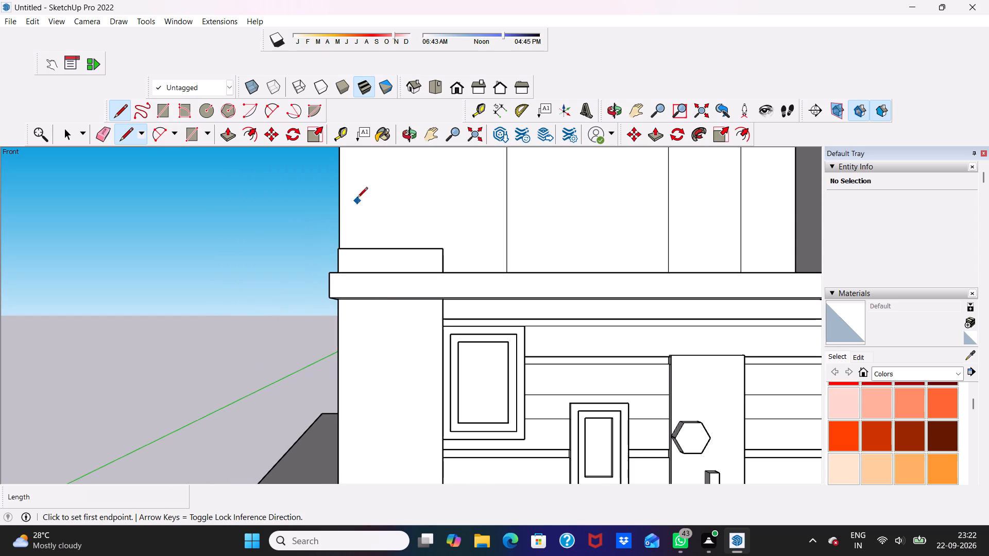
middle_drag(366, 259, 384, 371)
scroll(377, 339, up, 4)
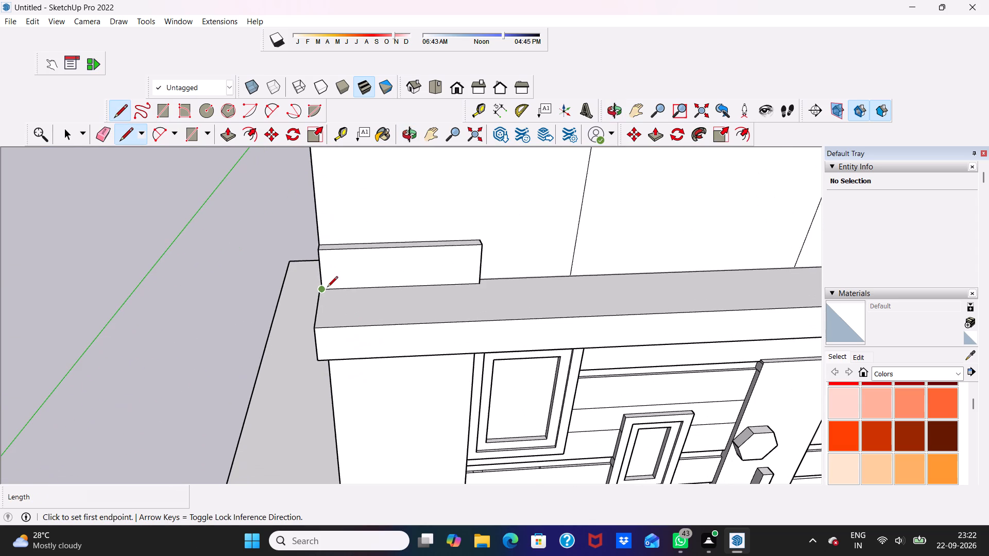
click(326, 290)
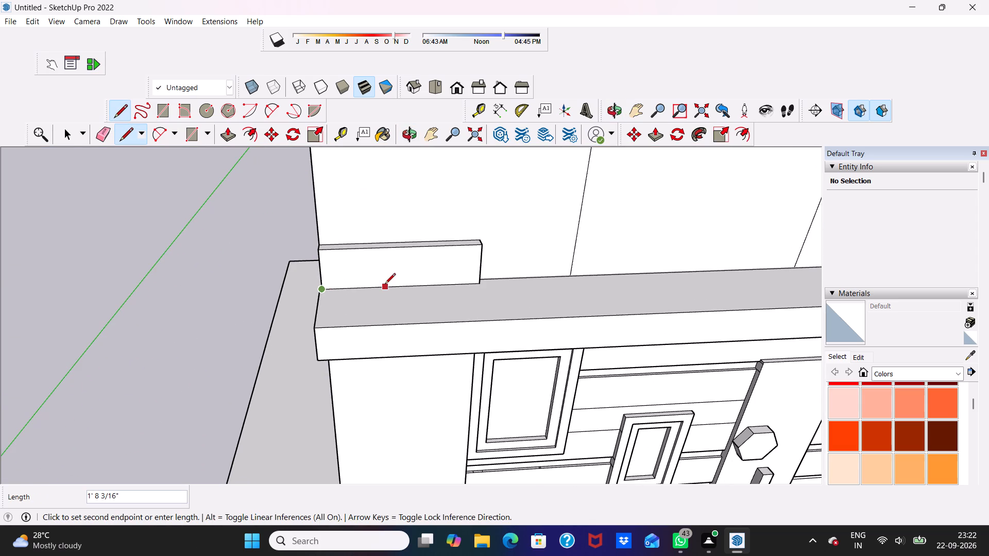
text(1')
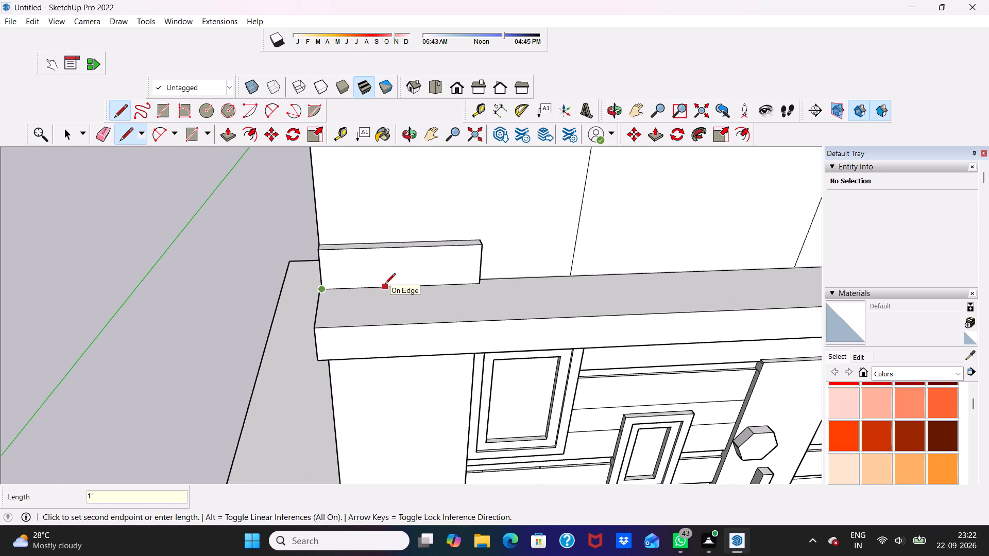
key(5)
key(shift+quotedbl)
key(Return)
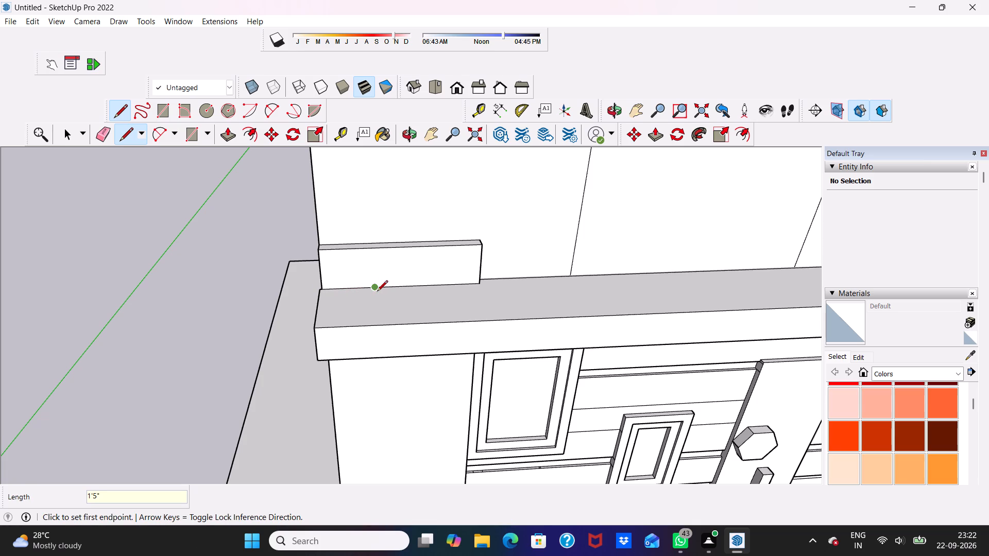
click(376, 291)
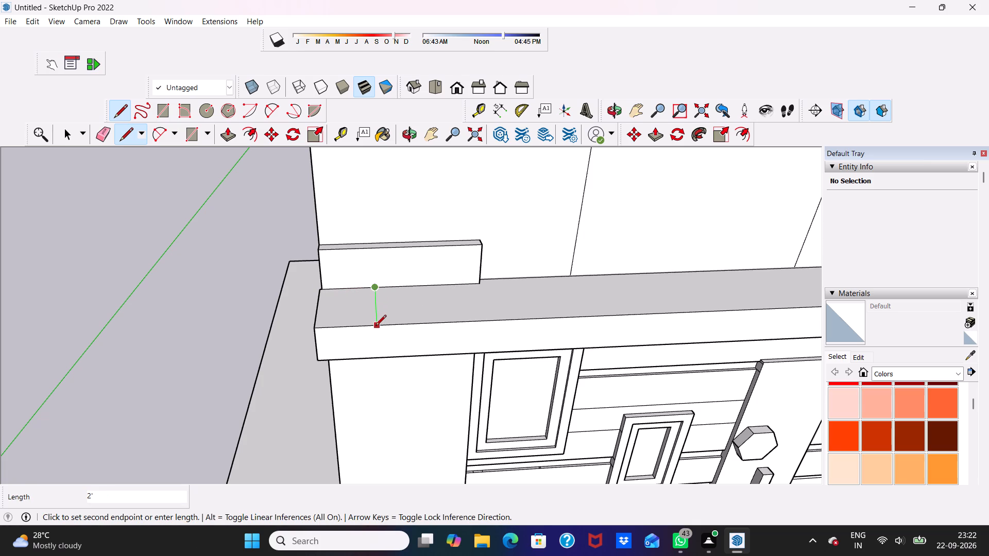
click(376, 326)
key(space)
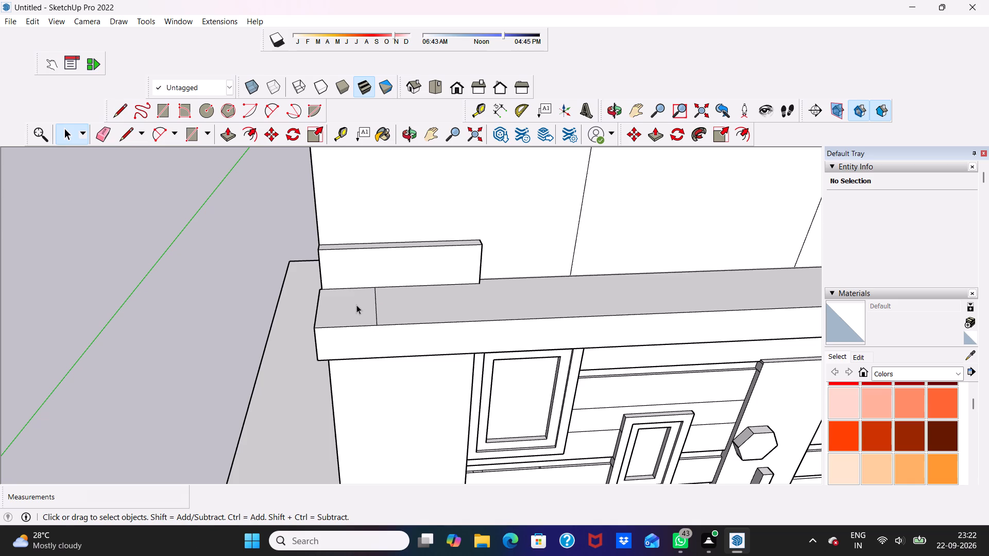
Push/Pull the marked end face of the lower strip up to the underside of the top beam to form a second pillar.
click(356, 304)
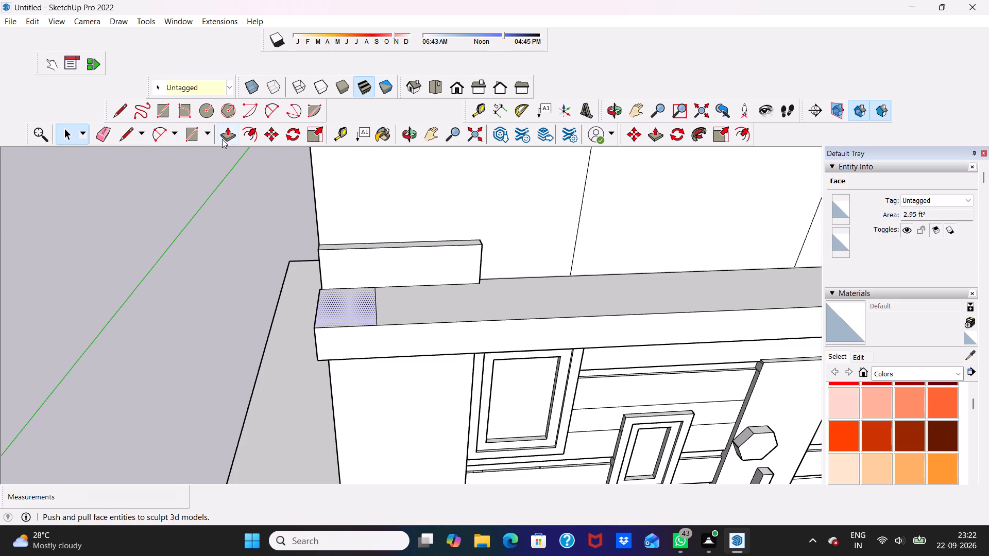
click(225, 136)
click(344, 313)
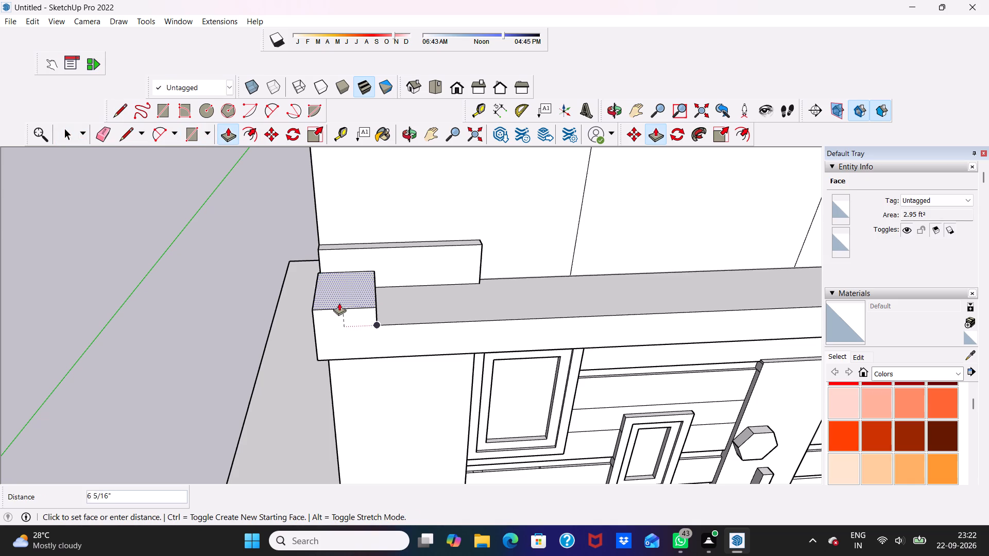
scroll(337, 300, down, 18)
scroll(315, 214, up, 8)
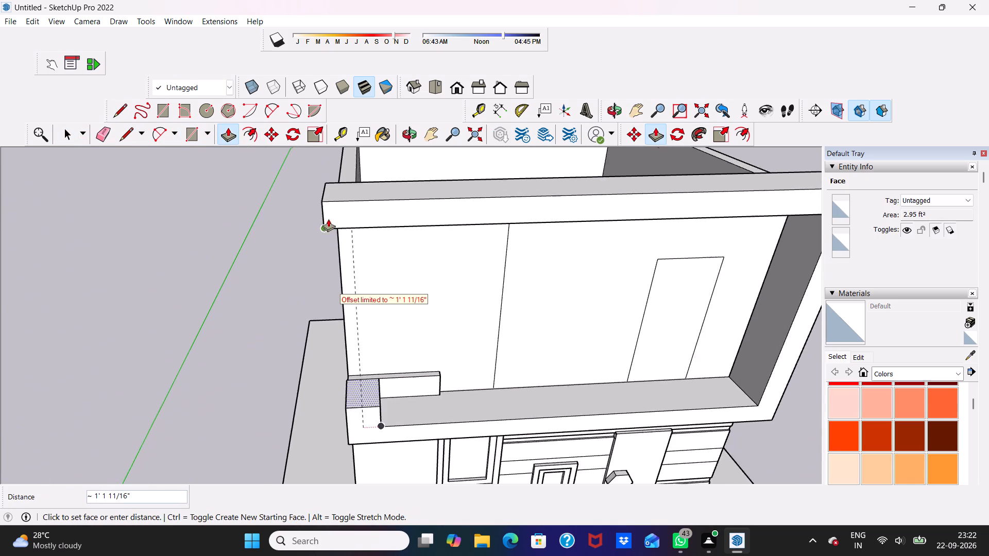
scroll(331, 209, down, 2)
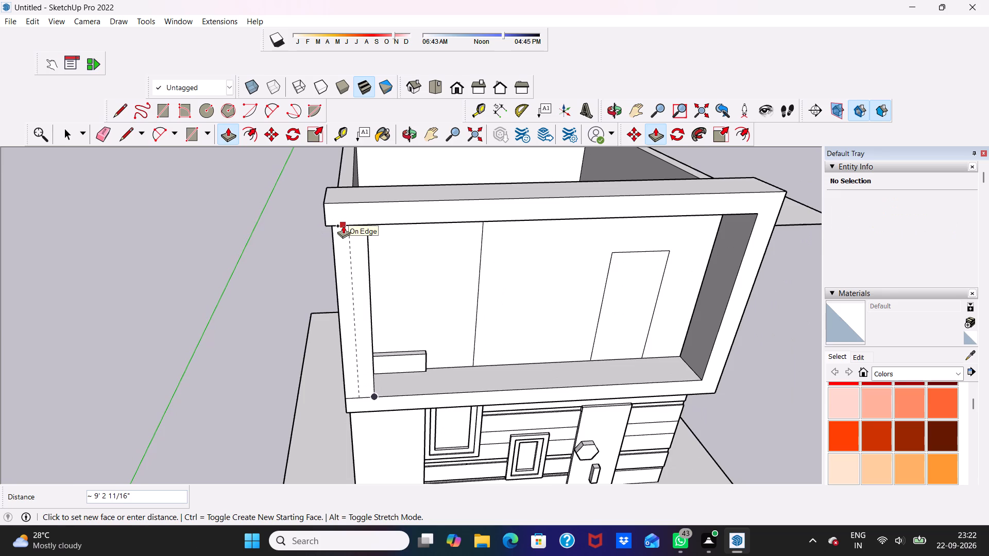
scroll(341, 222, down, 4)
middle_drag(341, 222, 496, 127)
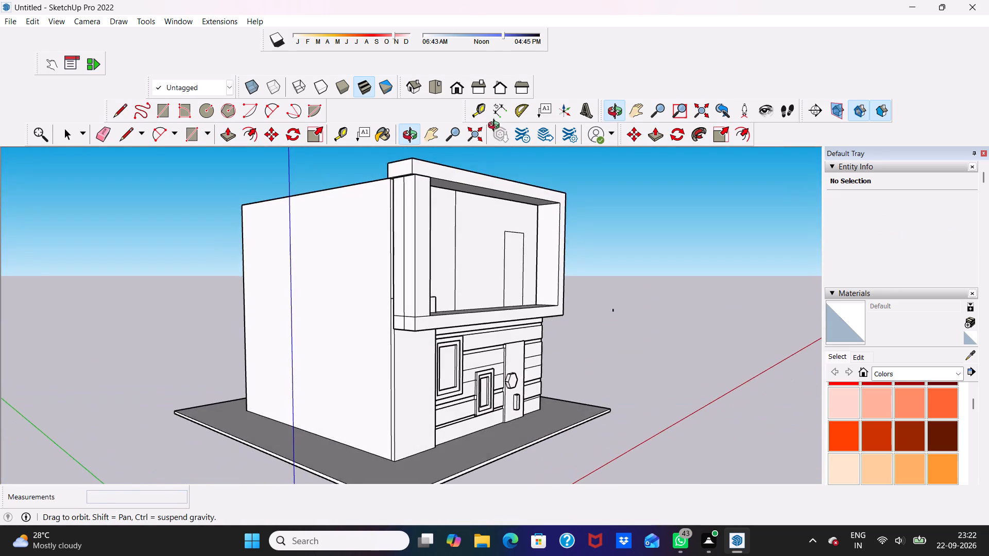
middle_drag(496, 127, 496, 128)
scroll(495, 130, up, 1)
scroll(487, 147, down, 1)
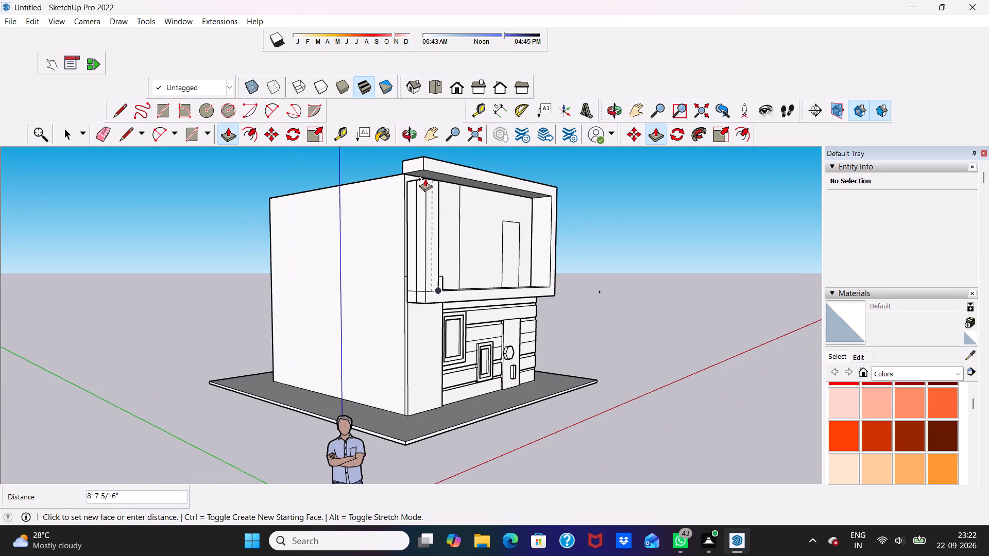
click(427, 173)
Examine the new pillar's joints with the top beam and lower strip from the front and side.
middle_drag(450, 177, 397, 217)
scroll(397, 217, up, 12)
middle_drag(407, 193, 400, 231)
scroll(400, 231, up, 4)
key(space)
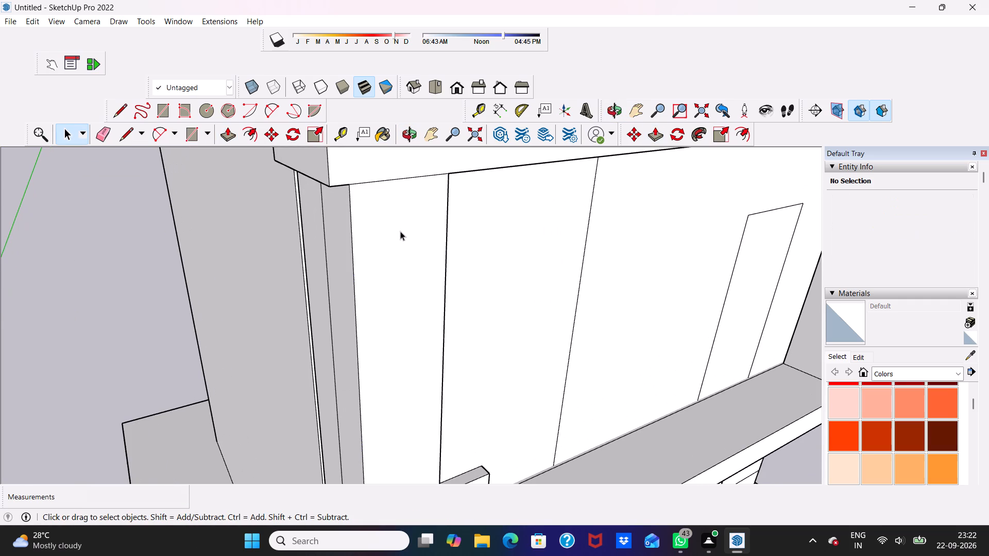
scroll(395, 224, down, 4)
middle_drag(285, 273, 408, 255)
scroll(408, 255, down, 3)
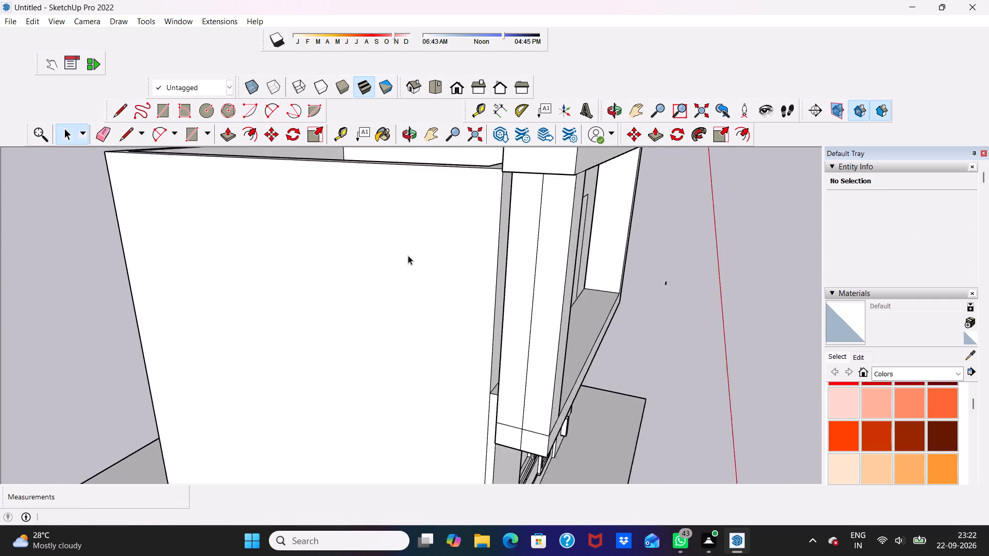
Erase the leftover horizontal and vertical dividing edges on the outer side face of the upper-floor frame.
scroll(408, 255, down, 3)
middle_drag(432, 264, 428, 250)
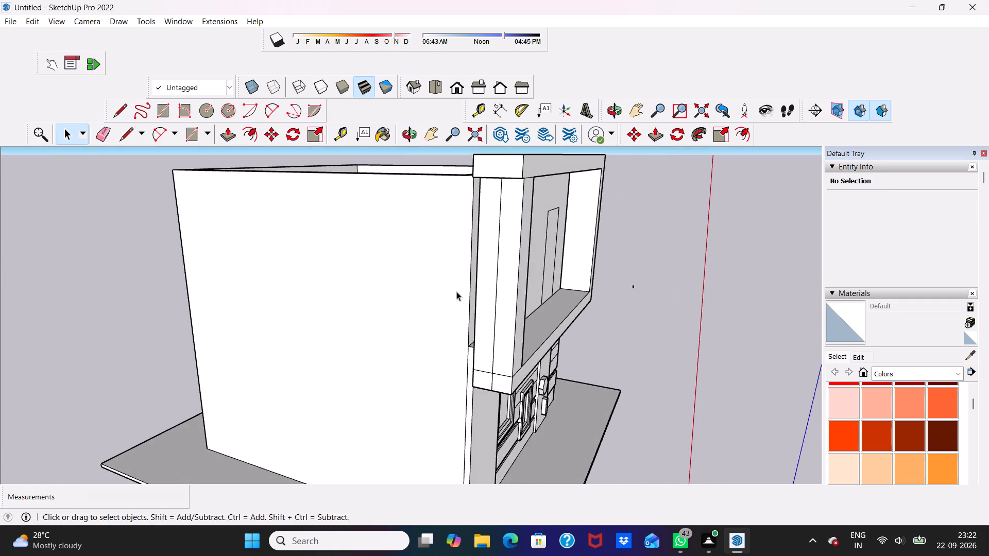
scroll(463, 301, up, 5)
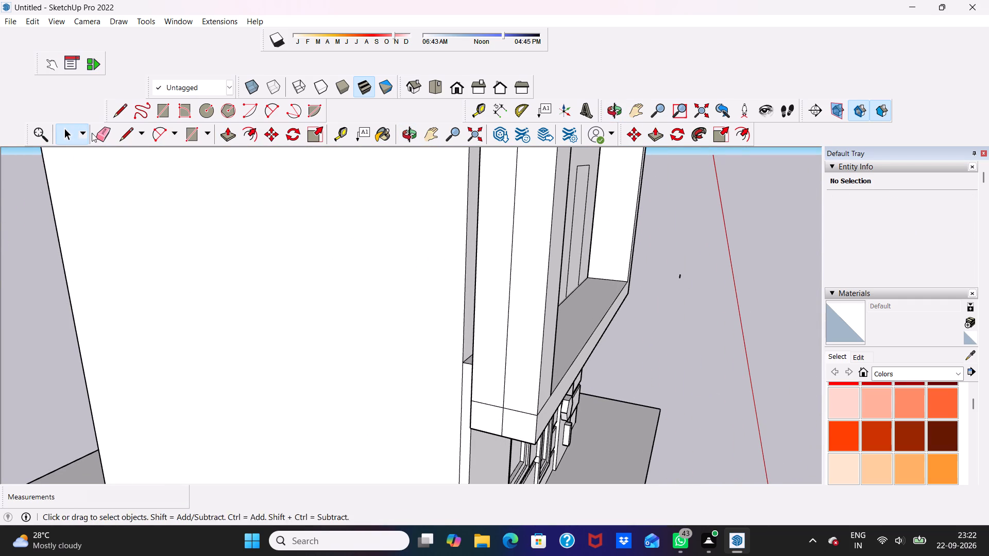
click(95, 130)
scroll(547, 404, up, 2)
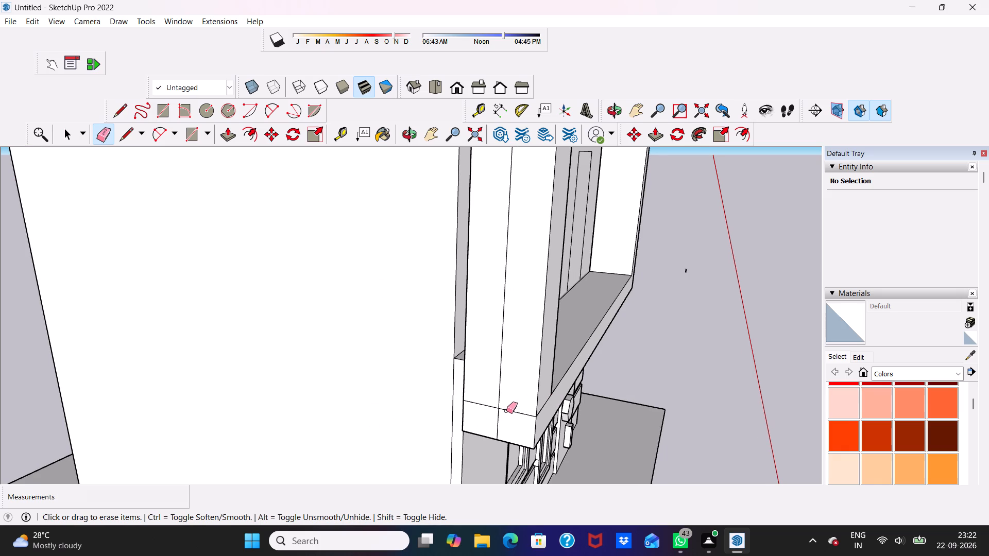
click(506, 411)
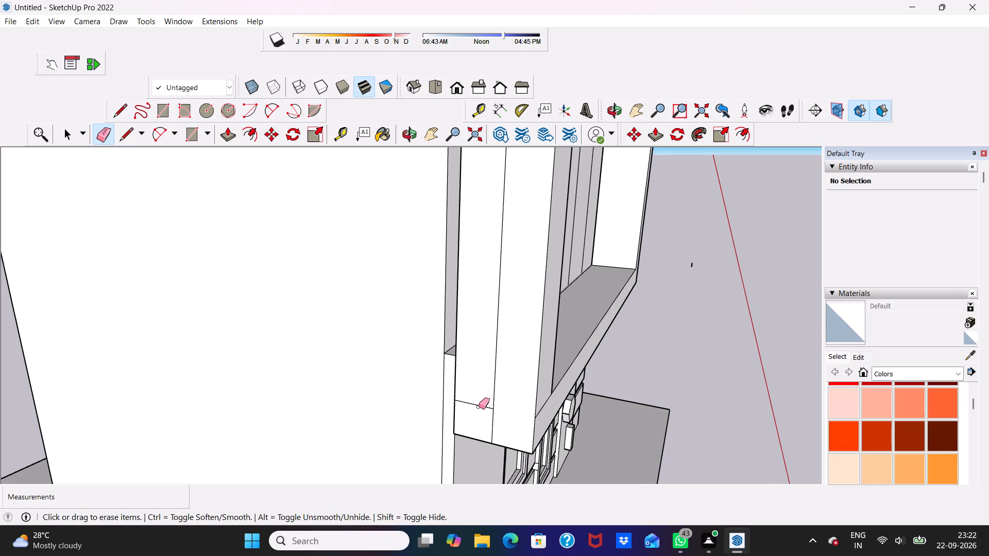
click(479, 407)
click(492, 384)
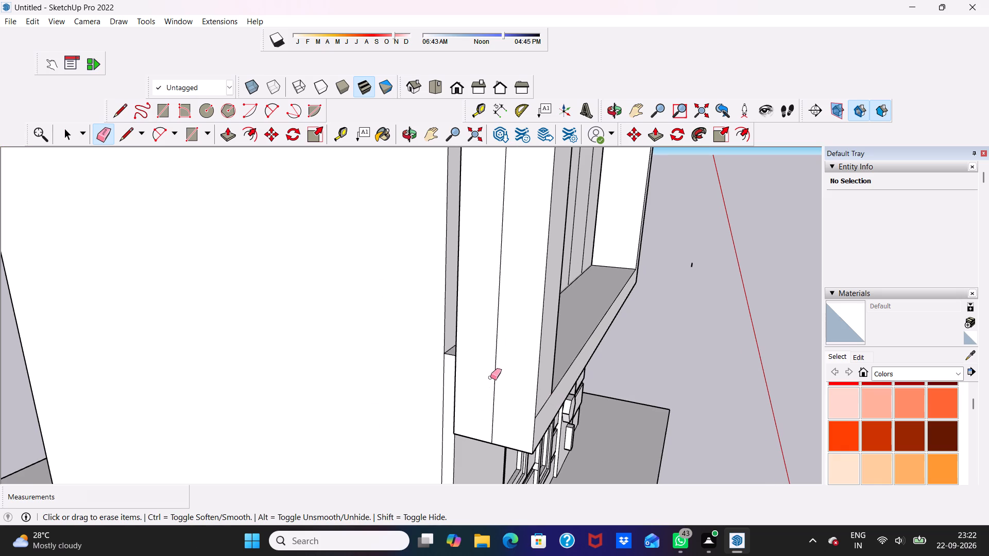
click(496, 371)
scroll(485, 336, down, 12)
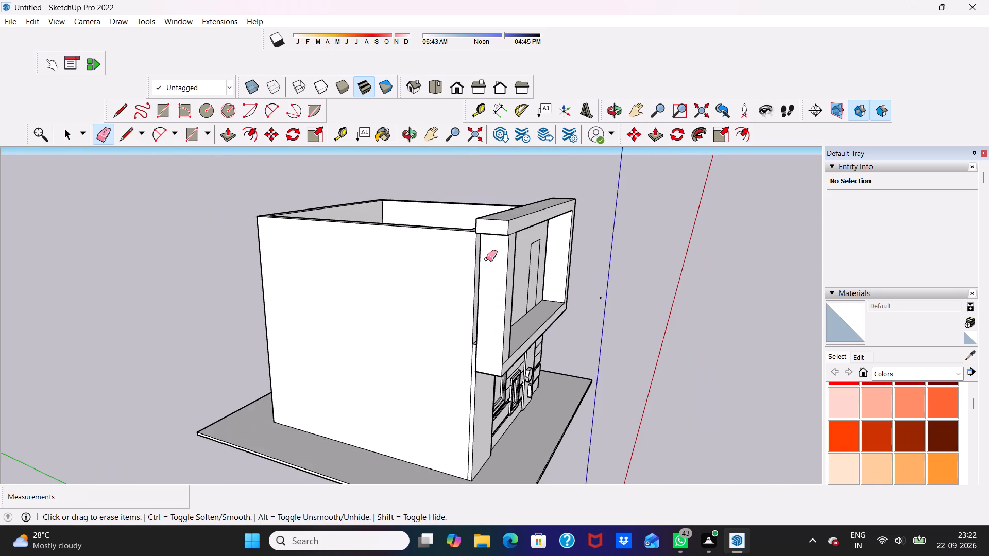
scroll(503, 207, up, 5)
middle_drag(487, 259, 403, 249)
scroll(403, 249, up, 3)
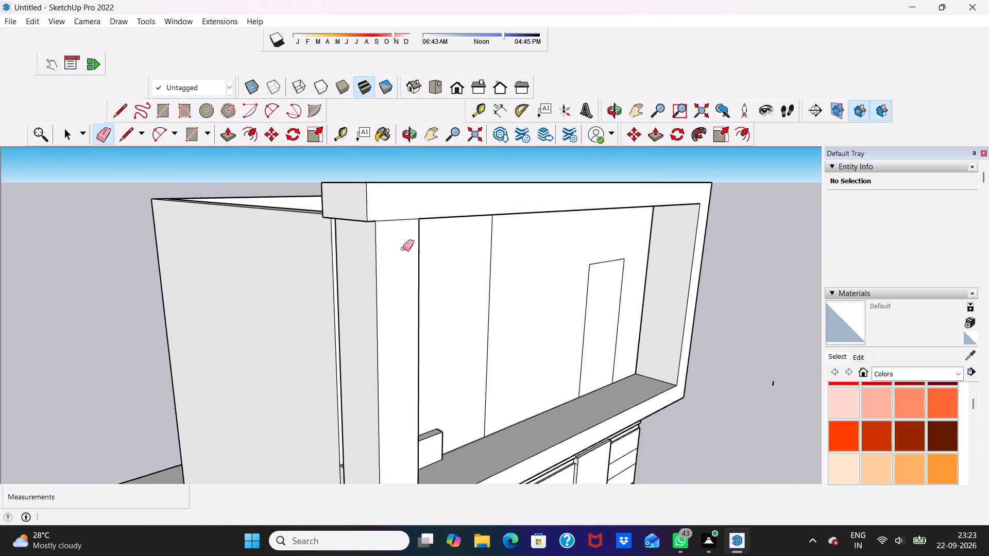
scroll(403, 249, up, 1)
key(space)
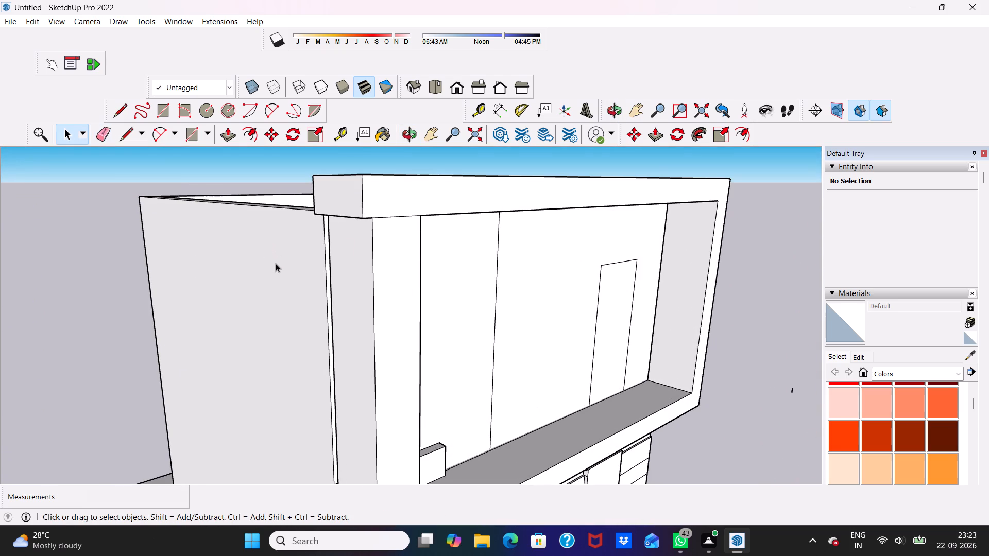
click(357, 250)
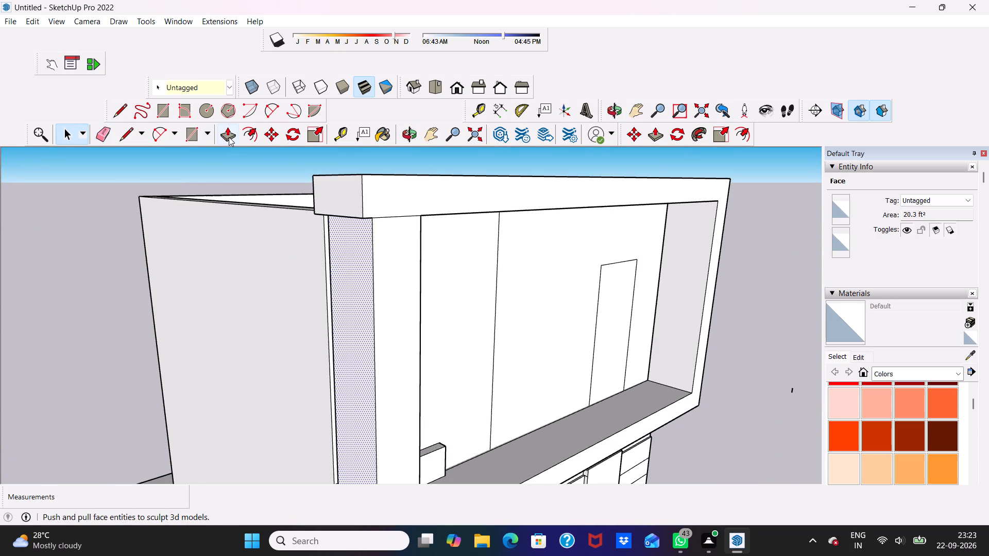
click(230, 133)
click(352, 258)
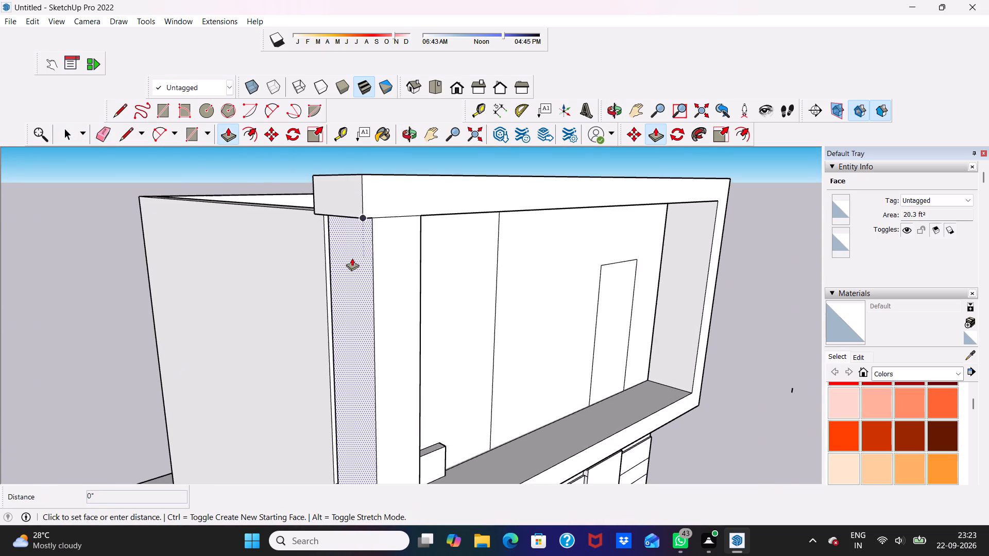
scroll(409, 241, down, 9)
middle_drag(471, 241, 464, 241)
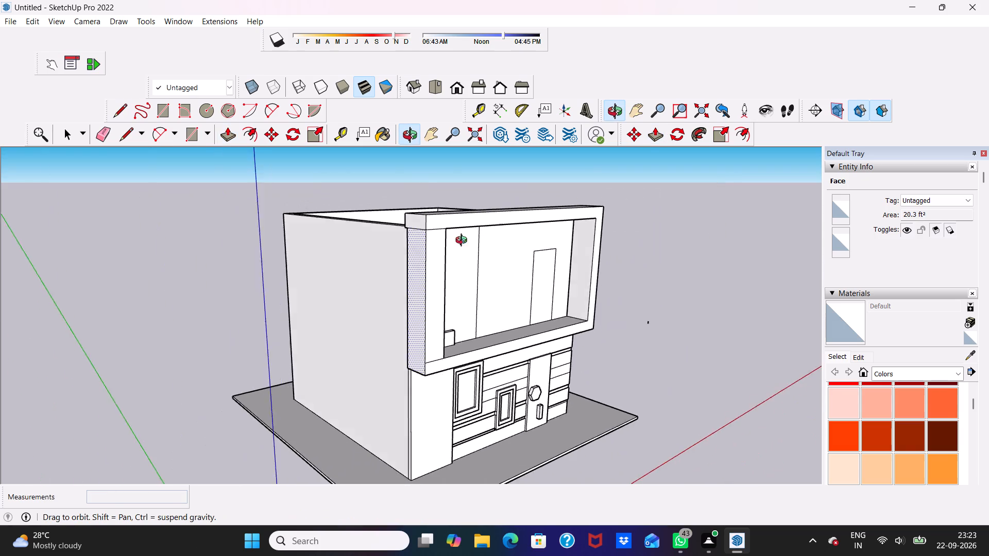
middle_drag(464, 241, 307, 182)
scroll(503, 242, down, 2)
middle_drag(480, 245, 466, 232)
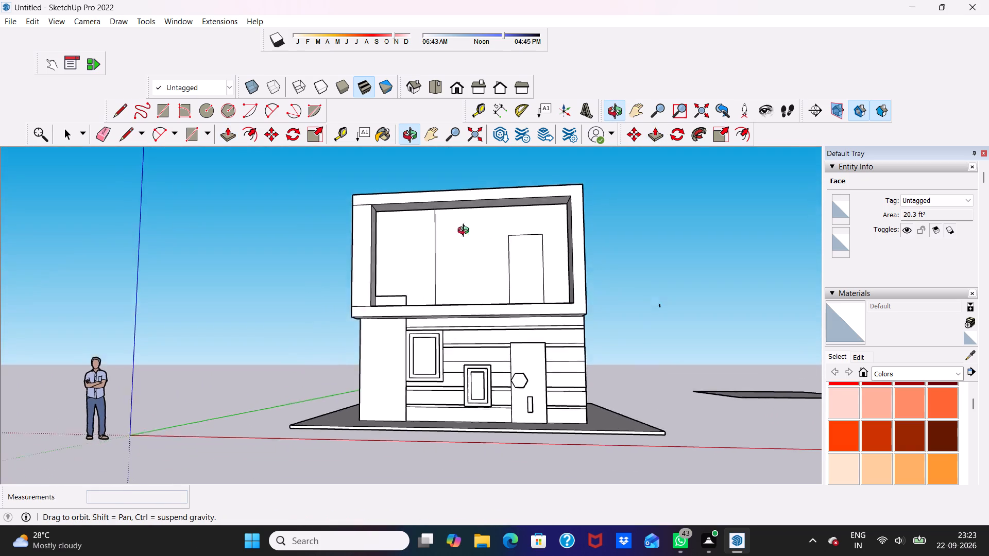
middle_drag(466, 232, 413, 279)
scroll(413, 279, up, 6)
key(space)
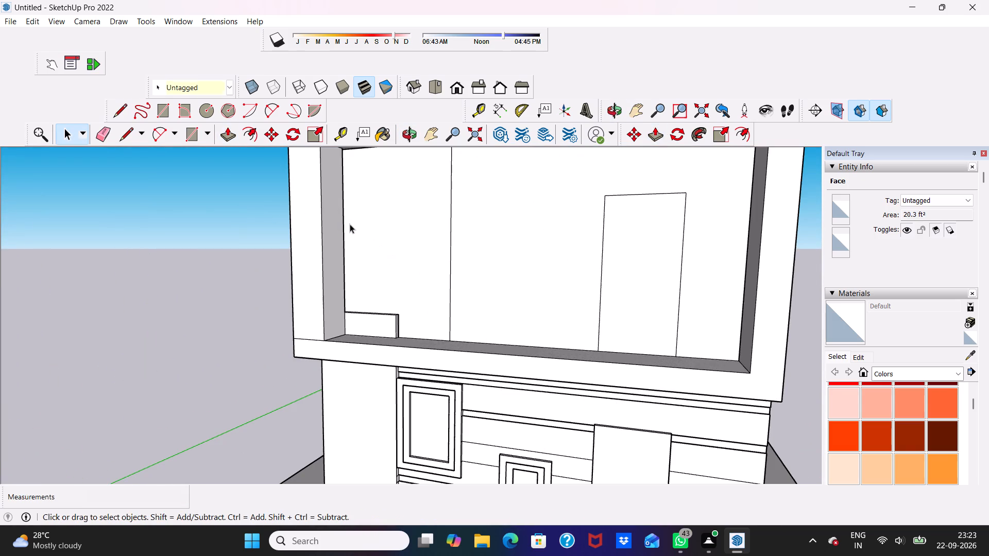
Thin the left upright of the upper-floor frame by pushing its inner face outward twice with Push/Pull, about 3 15/16" each time.
click(335, 212)
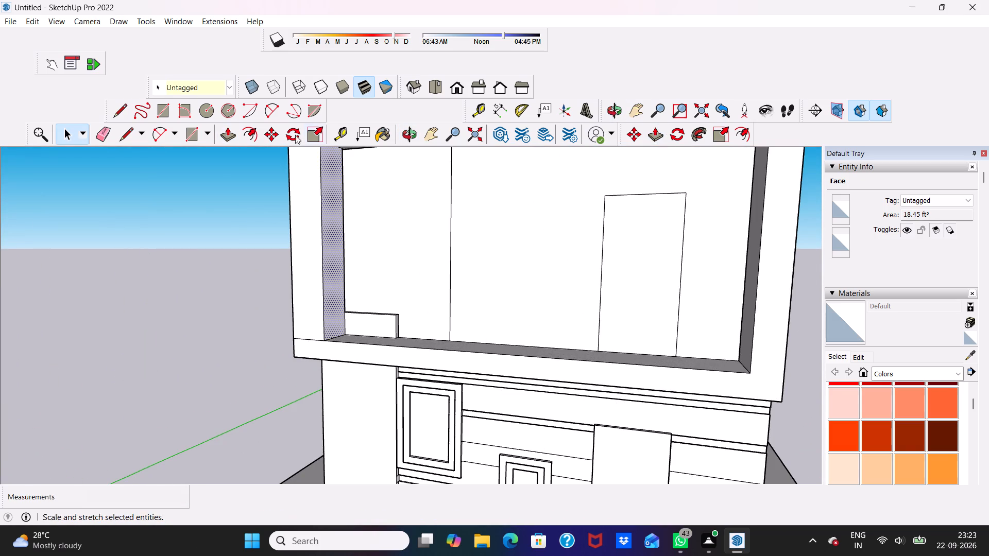
click(224, 130)
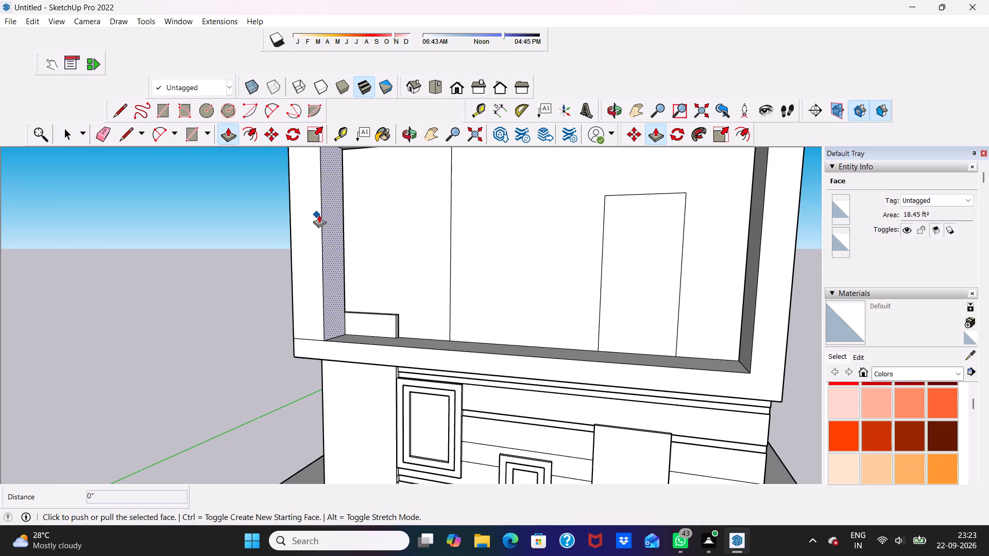
drag(338, 235, 336, 233)
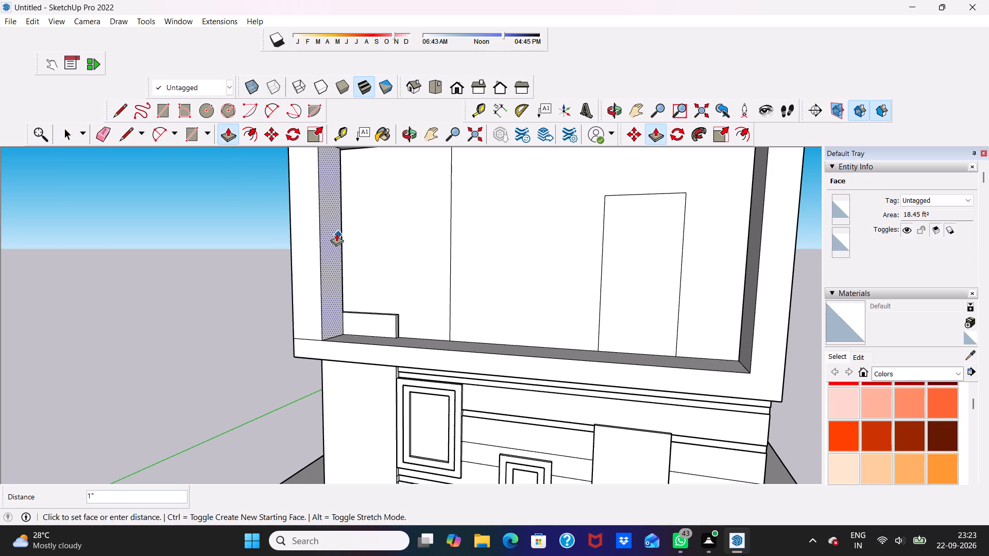
drag(336, 233, 332, 227)
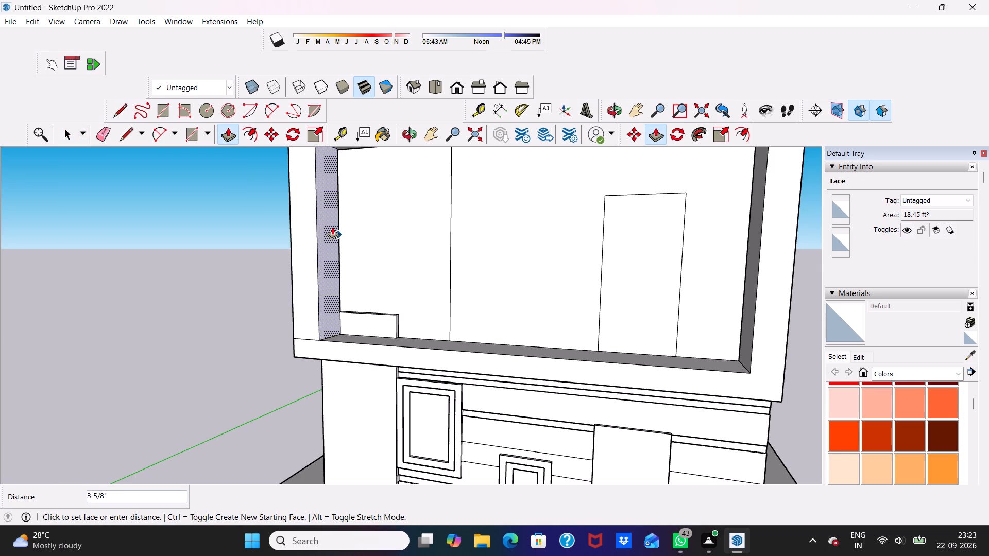
drag(332, 227, 332, 226)
scroll(329, 232, down, 6)
middle_drag(334, 238, 428, 218)
scroll(428, 218, up, 2)
scroll(428, 218, down, 1)
middle_drag(428, 219, 328, 217)
scroll(327, 217, up, 5)
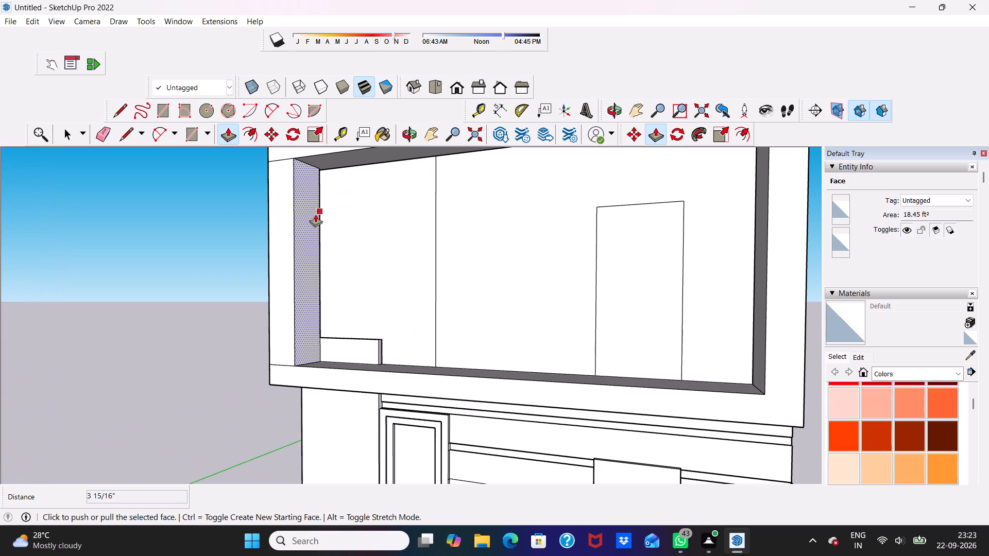
drag(309, 220, 303, 212)
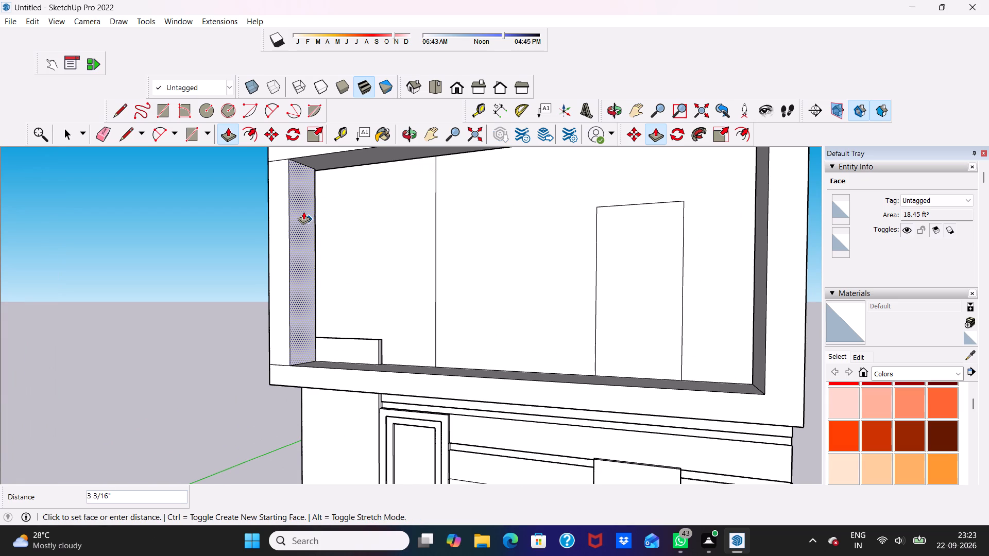
drag(303, 212, 301, 206)
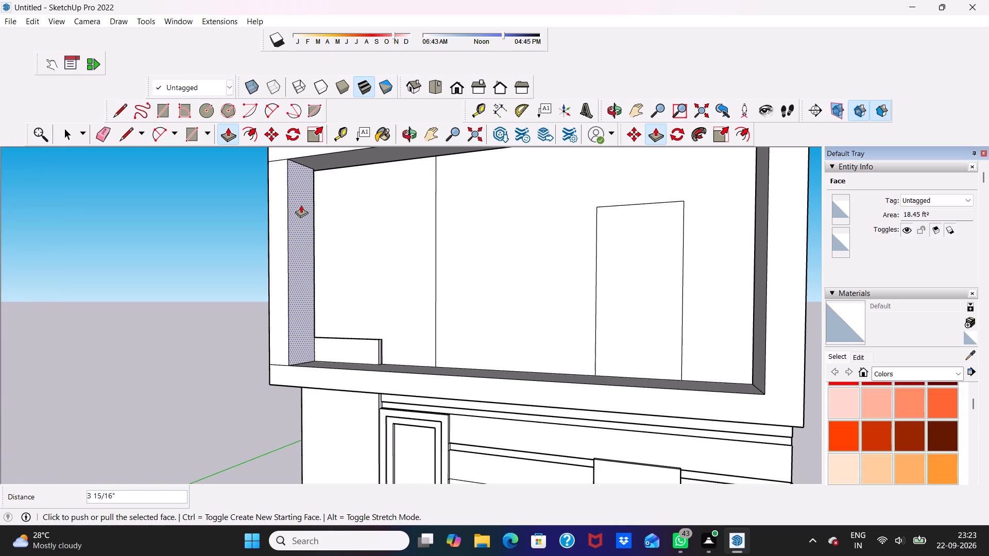
scroll(301, 206, down, 6)
middle_drag(329, 207, 462, 235)
scroll(451, 187, down, 2)
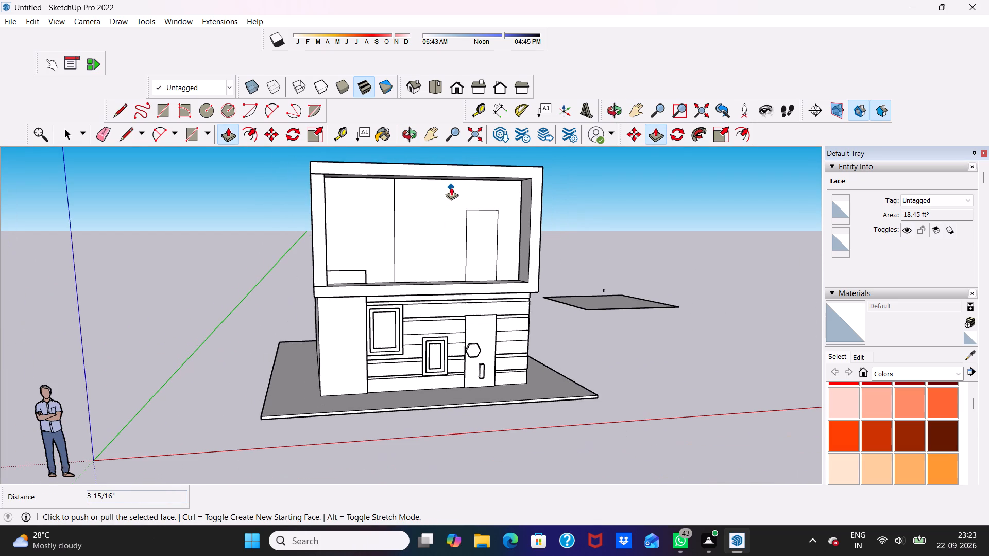
key(space)
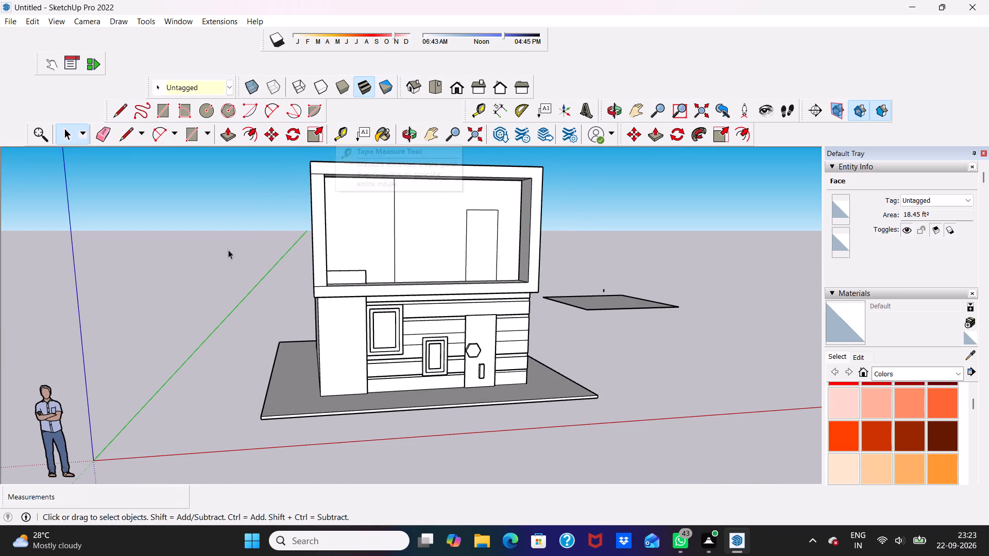
click(228, 250)
Erase the seam edge between the left upright and the top beam on the front of the upper-floor frame.
scroll(229, 181, up, 1)
click(99, 130)
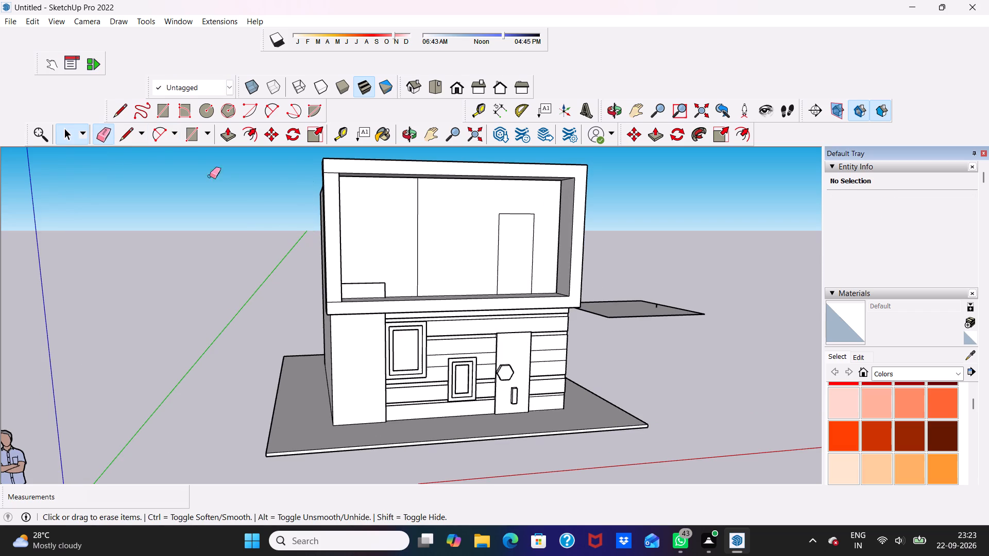
scroll(335, 178, up, 5)
click(333, 172)
scroll(393, 219, down, 5)
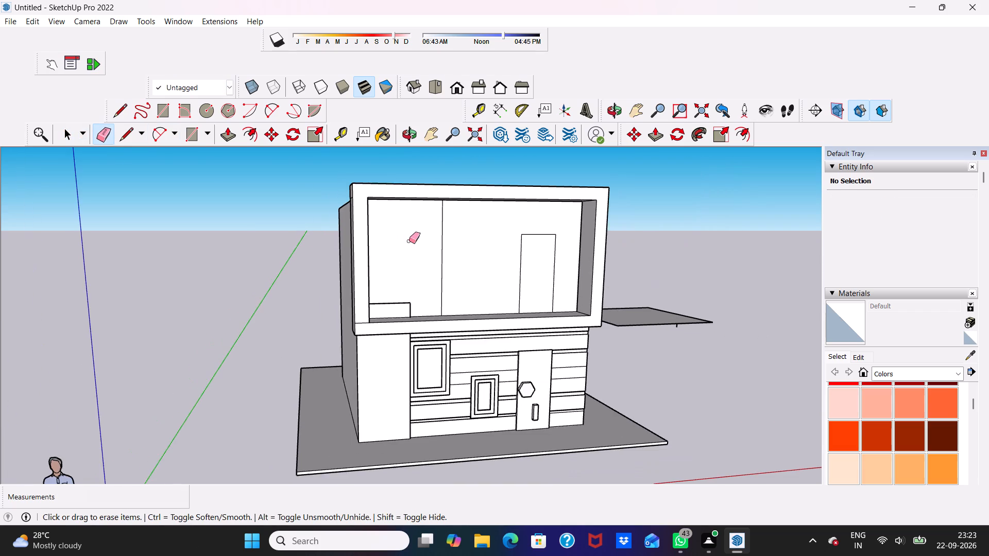
Examine the lower corner and outer side of the upper-floor frame where it meets the building wall.
middle_drag(409, 241, 364, 235)
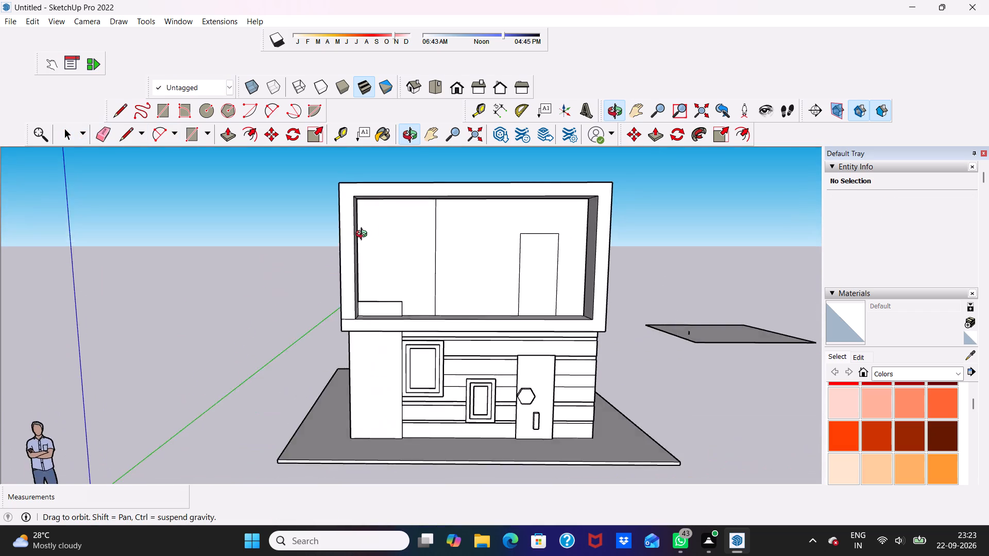
middle_drag(364, 235, 357, 271)
scroll(364, 294, up, 4)
key(space)
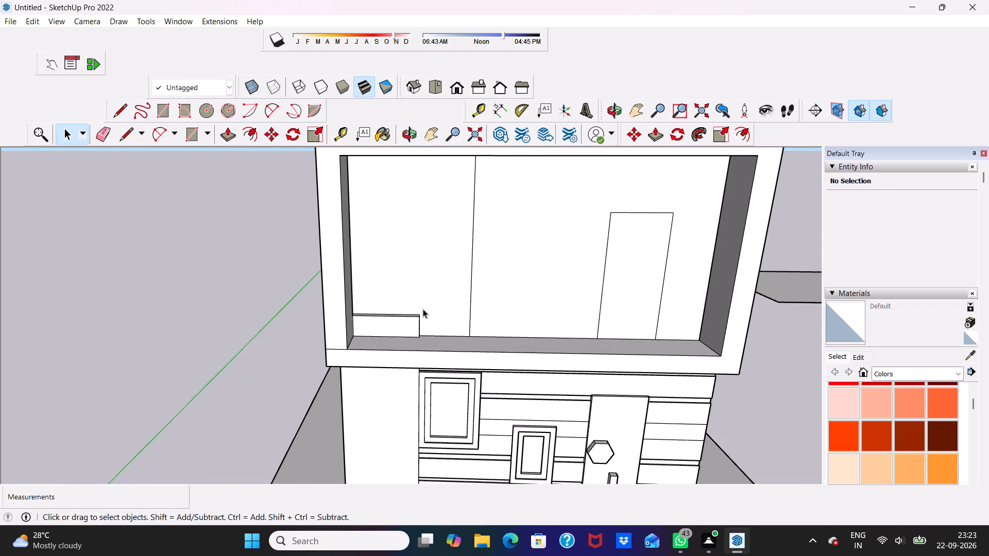
scroll(352, 319, up, 6)
middle_drag(330, 318, 572, 295)
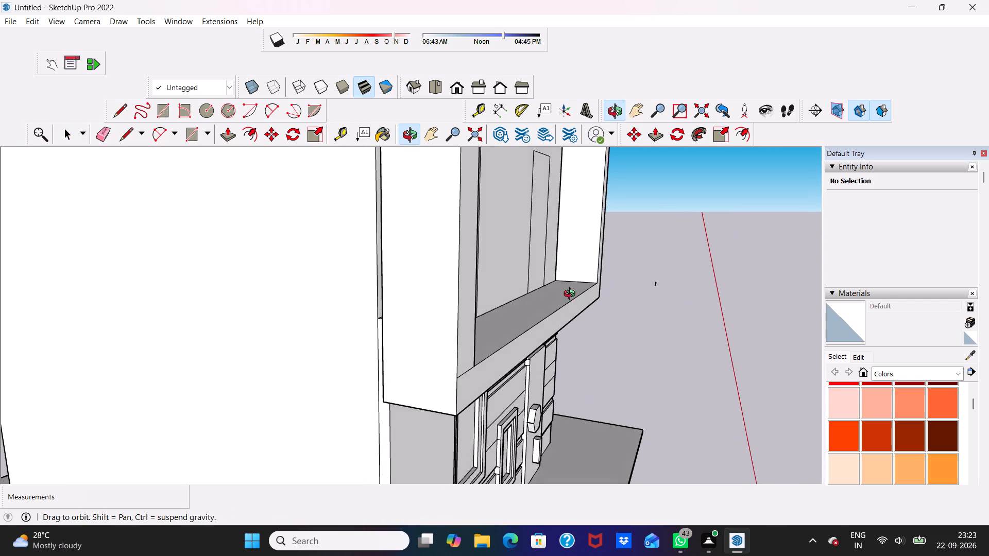
middle_drag(572, 295, 593, 273)
scroll(462, 350, up, 2)
scroll(384, 371, up, 2)
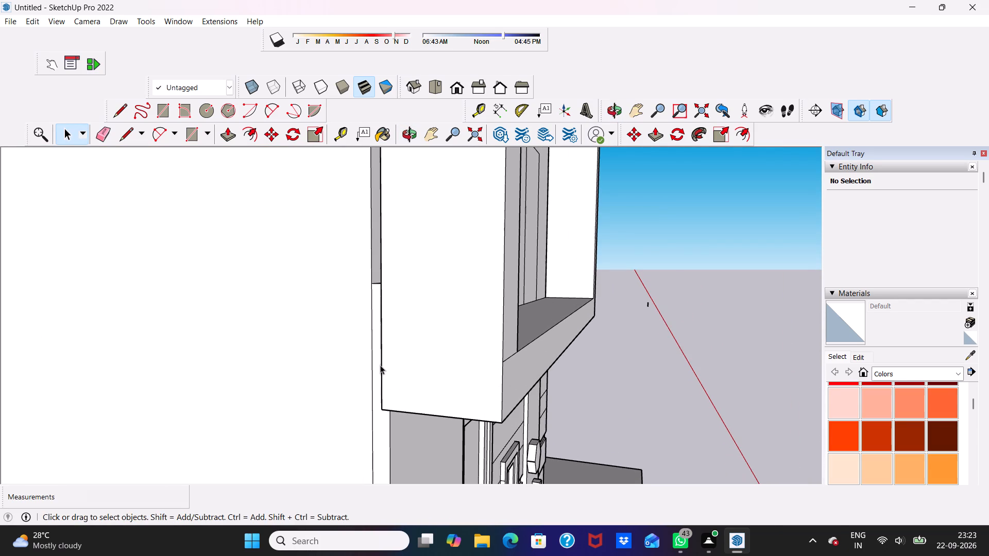
scroll(377, 279, down, 2)
scroll(494, 234, down, 3)
Push/Pull the top face of the low block in the opening's left corner about 8' 1" up to the frame's top beam.
middle_drag(499, 233, 312, 263)
scroll(264, 286, up, 3)
middle_drag(262, 289, 230, 387)
scroll(232, 375, up, 2)
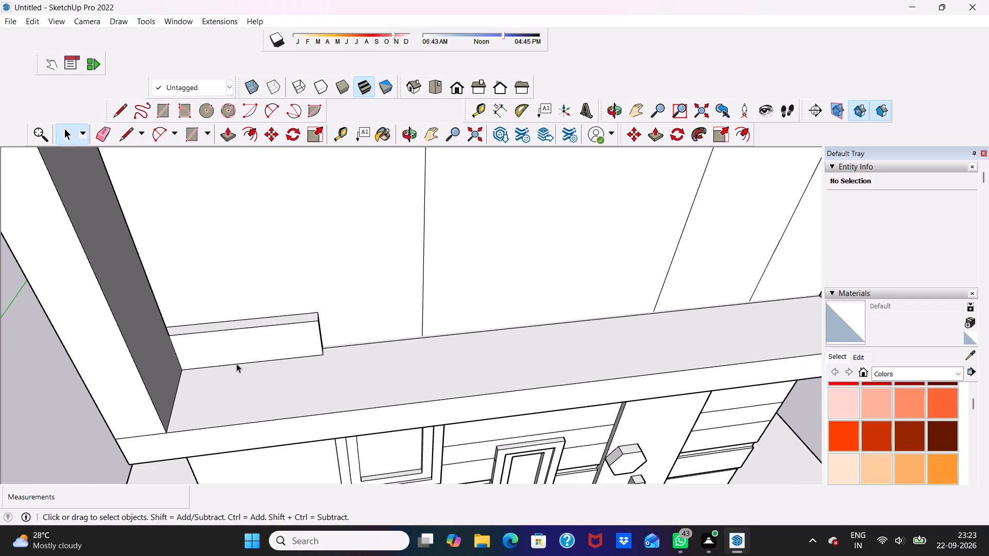
click(237, 325)
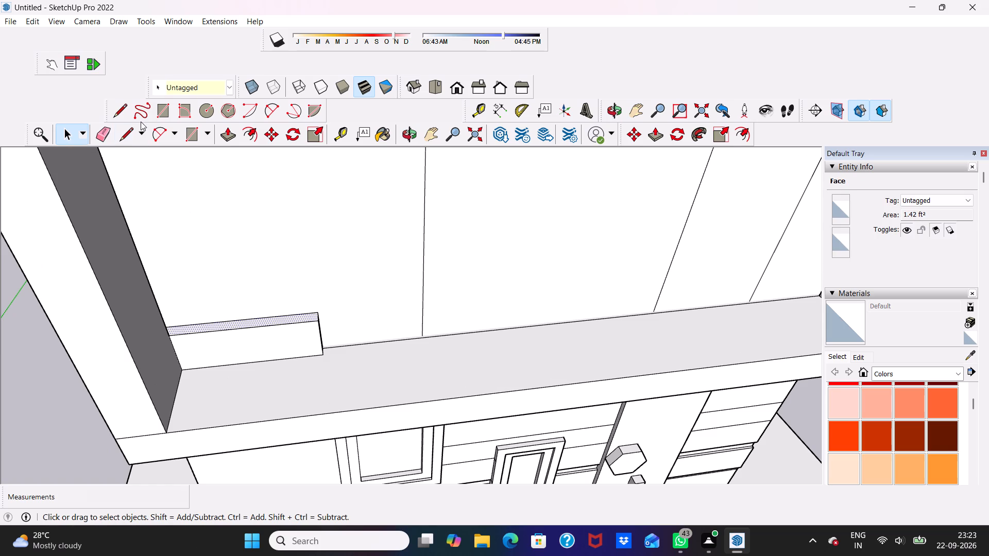
click(227, 137)
click(241, 317)
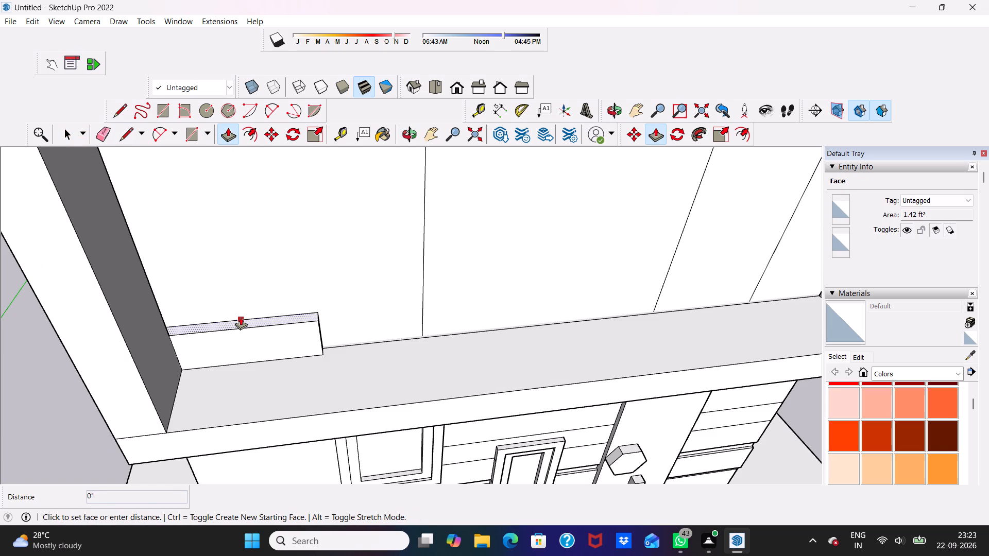
scroll(226, 214, down, 11)
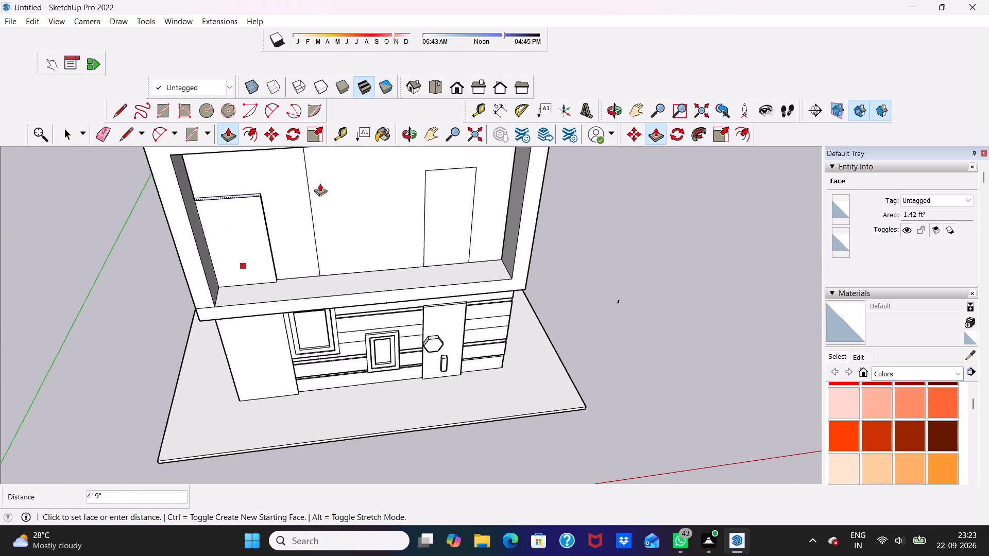
scroll(318, 173, down, 2)
middle_drag(319, 176, 350, 126)
scroll(350, 126, down, 1)
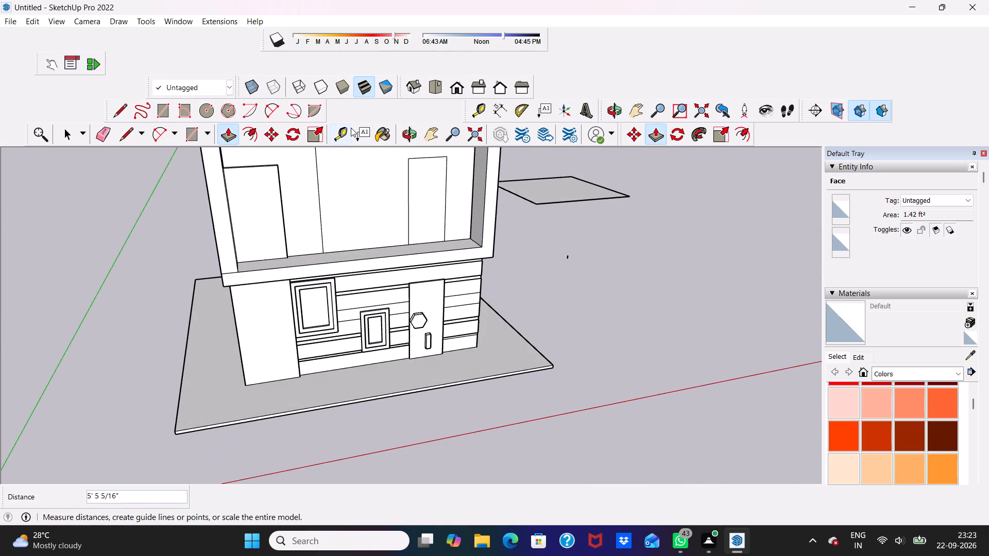
scroll(264, 187, up, 6)
scroll(265, 187, down, 2)
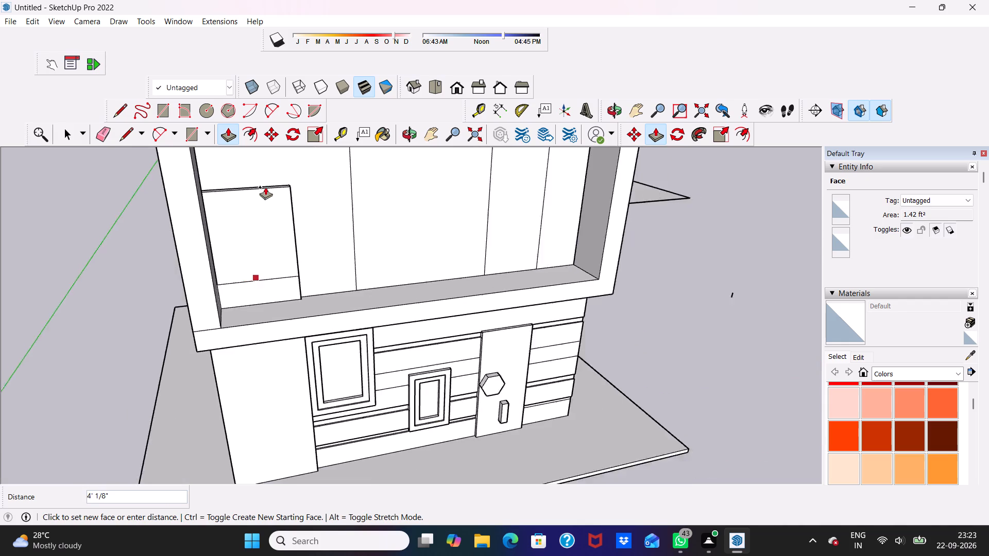
scroll(265, 187, down, 9)
middle_drag(297, 199, 294, 137)
scroll(297, 199, down, 1)
scroll(298, 130, up, 3)
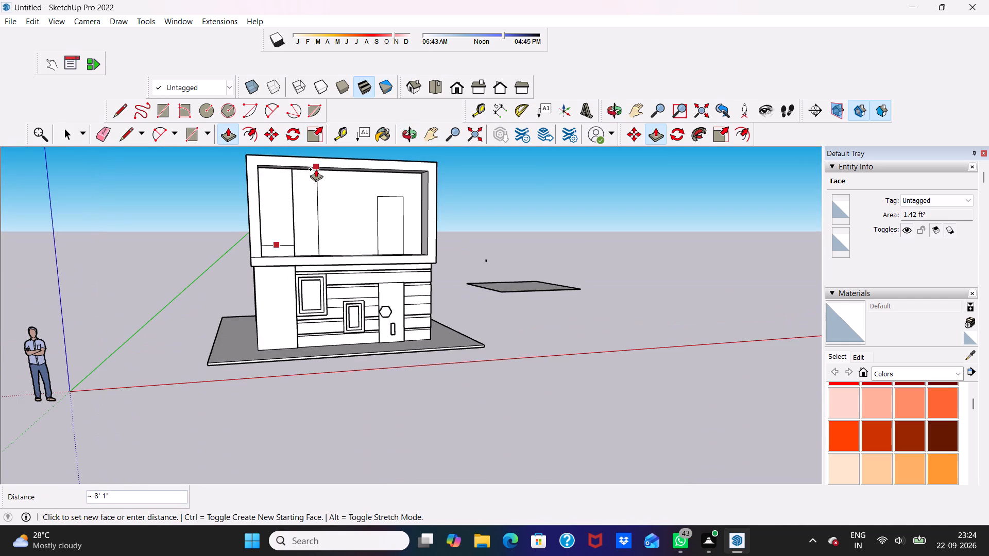
click(306, 169)
Erase the leftover seam edges on the front and narrow side face of the raised panel inside the upper-floor opening.
middle_drag(302, 205, 283, 216)
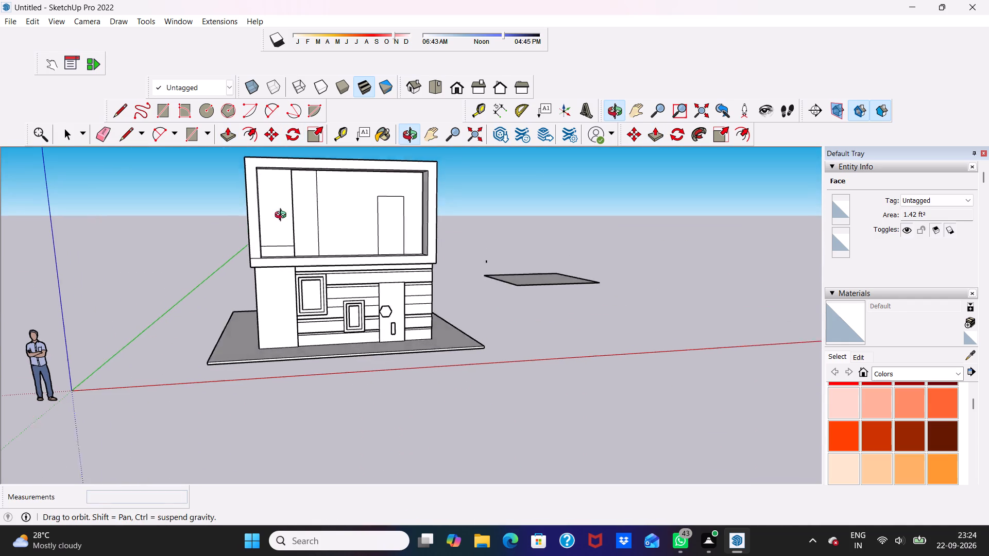
middle_drag(283, 216, 179, 358)
middle_drag(182, 356, 187, 347)
scroll(304, 181, up, 8)
scroll(256, 263, down, 1)
scroll(256, 263, up, 3)
scroll(328, 190, up, 5)
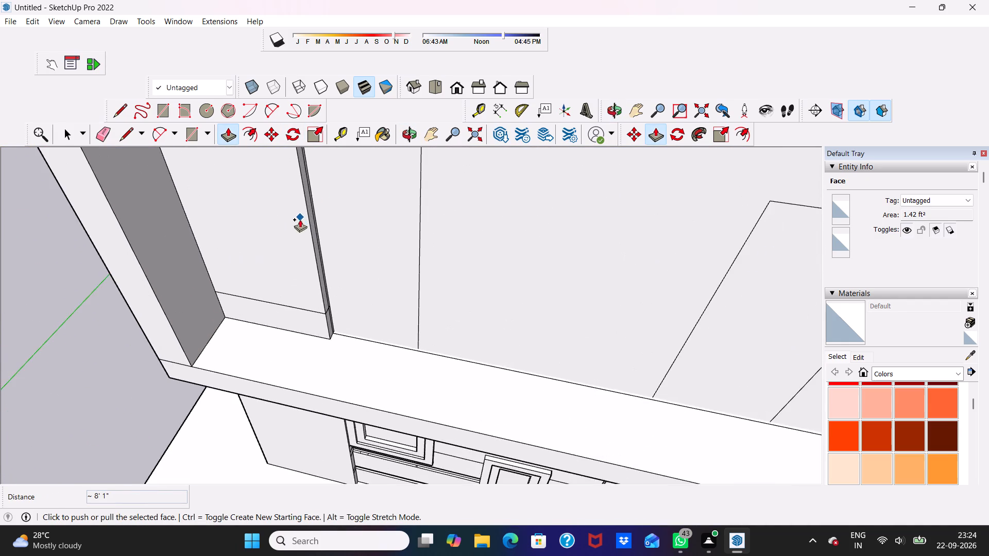
scroll(308, 213, up, 6)
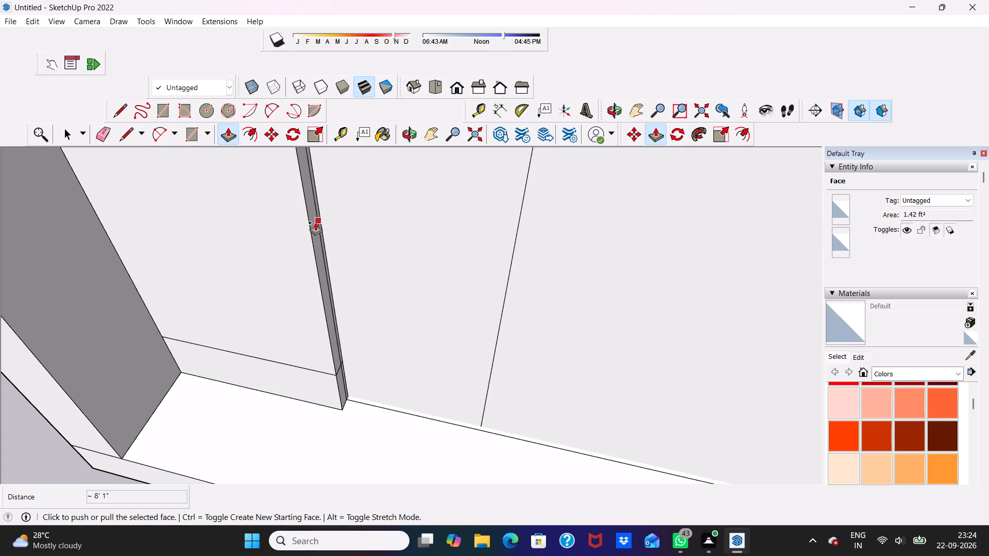
key(space)
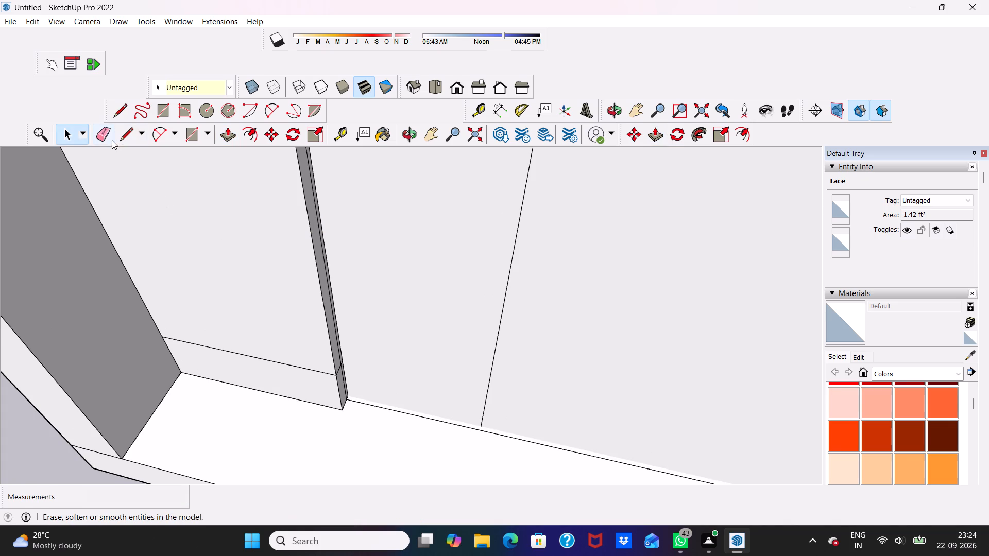
click(104, 126)
scroll(260, 419, up, 4)
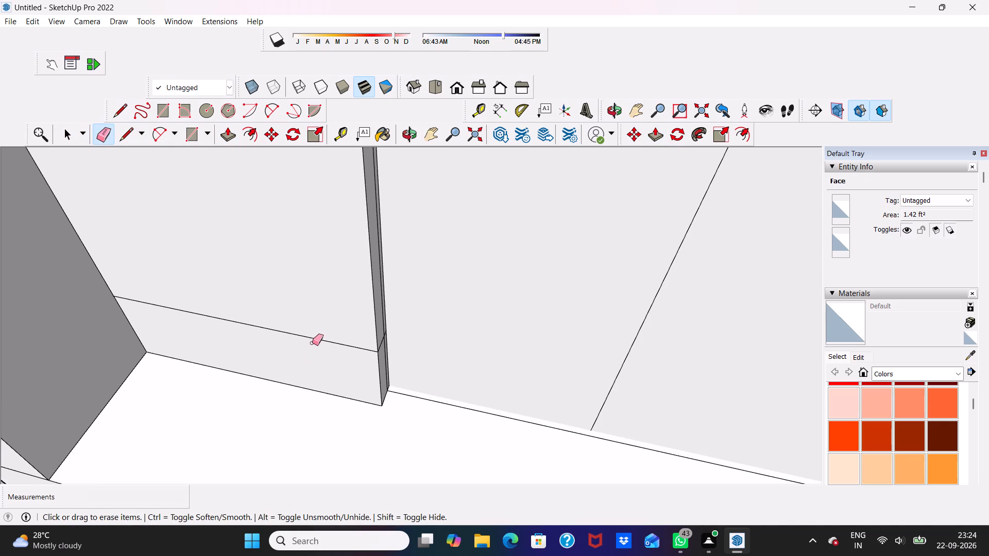
click(316, 341)
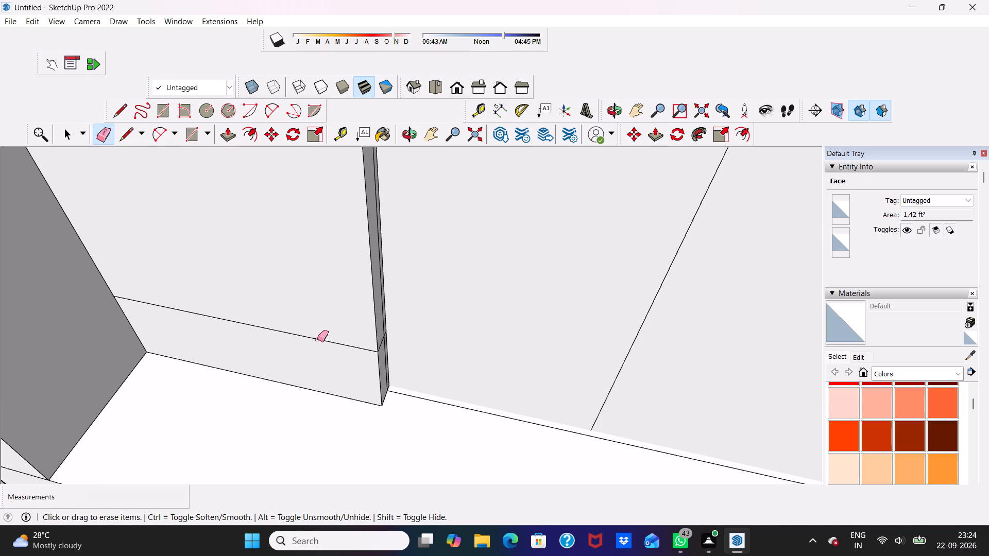
click(316, 338)
scroll(384, 352, up, 10)
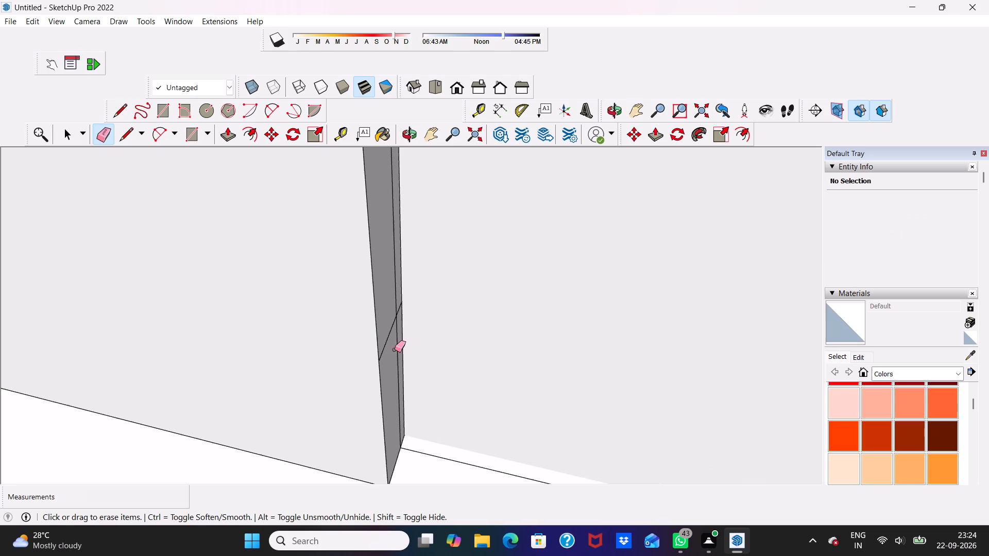
click(388, 338)
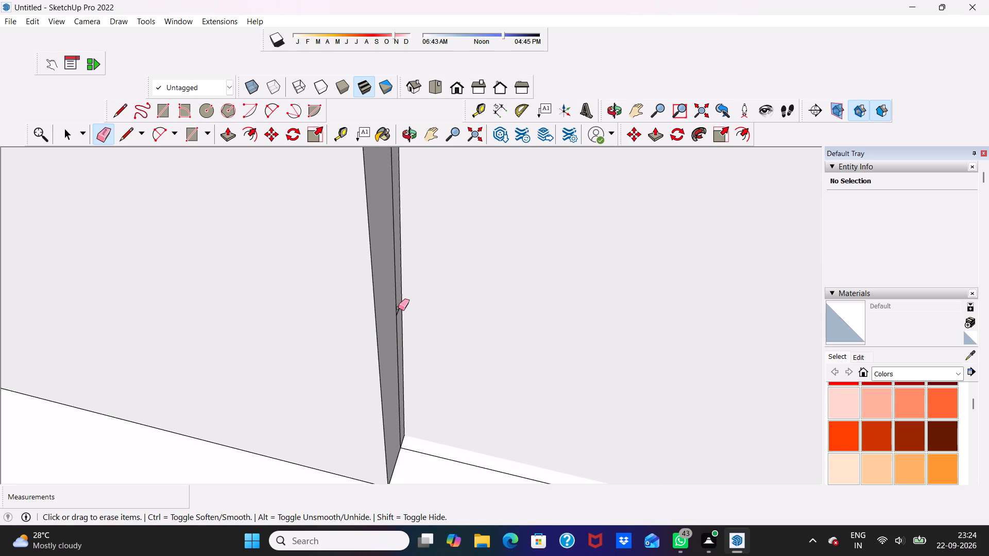
click(398, 308)
click(396, 313)
Widen the raised panel by pulling its narrow side face about 2' 8" to the vertical line on the back wall.
scroll(396, 325, down, 5)
scroll(439, 363, down, 4)
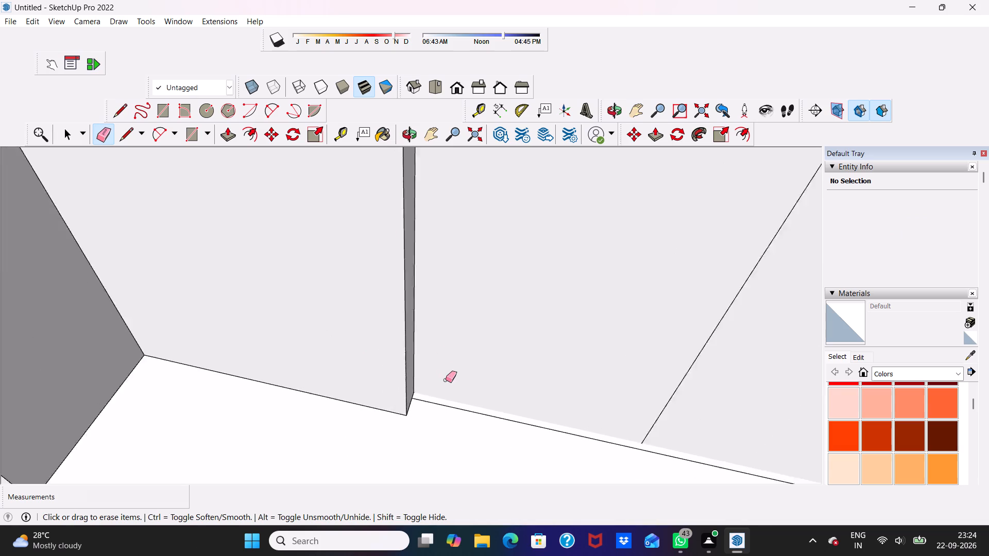
scroll(446, 380, down, 2)
scroll(446, 381, up, 1)
scroll(443, 375, down, 6)
scroll(448, 301, up, 3)
scroll(443, 321, down, 10)
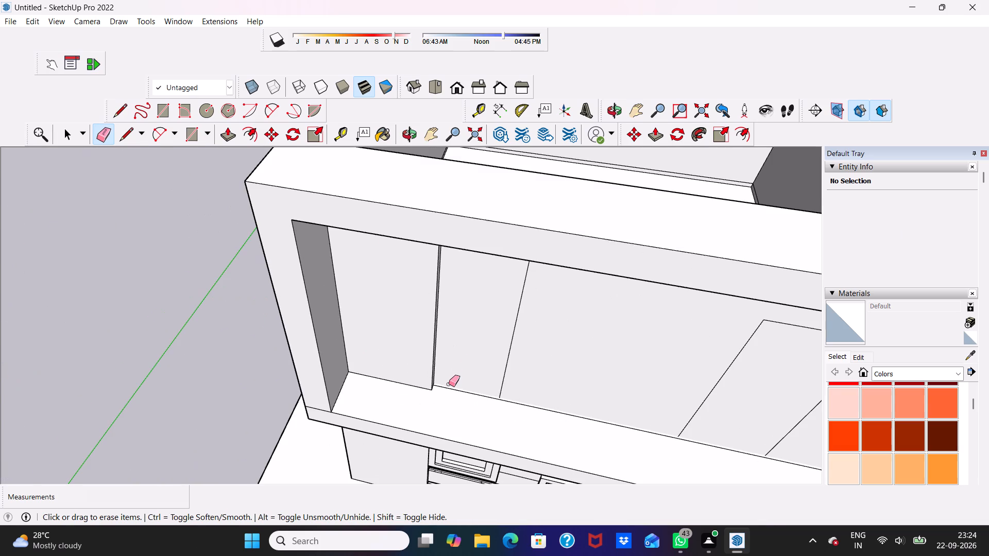
key(space)
scroll(475, 249, up, 6)
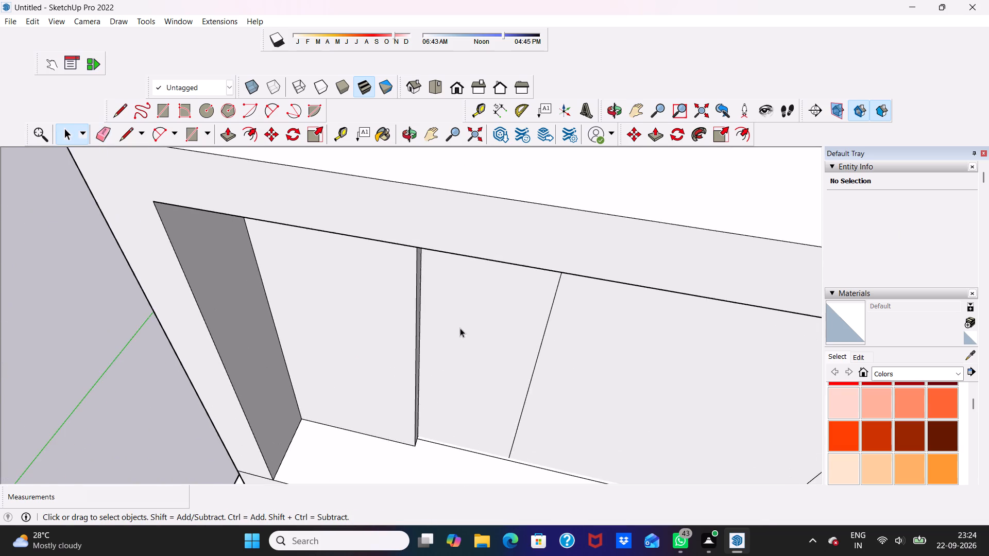
scroll(454, 351, up, 1)
middle_drag(454, 351, 382, 256)
click(369, 269)
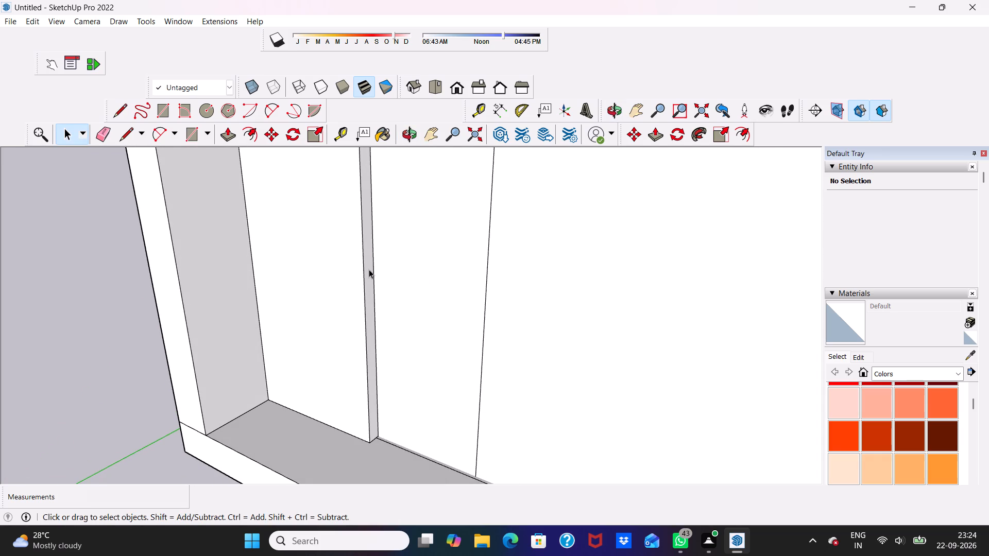
click(229, 129)
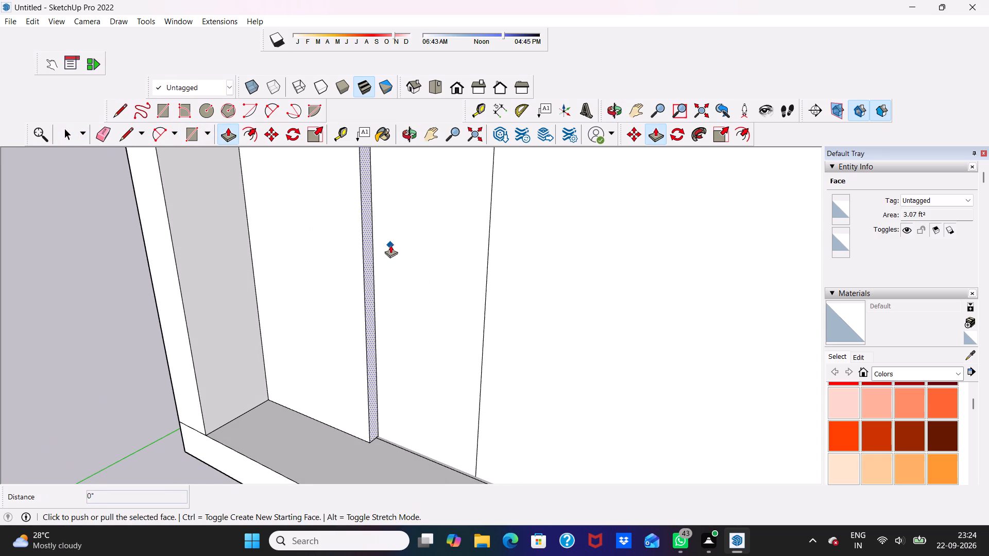
click(372, 252)
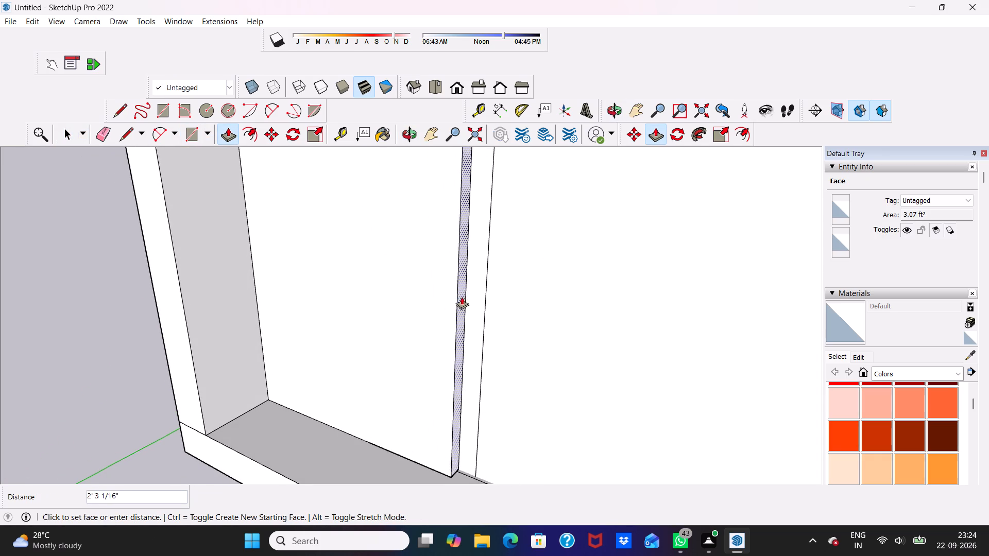
click(487, 291)
Examine the outer side of the upper-floor frame where it meets the building wall.
scroll(484, 290, down, 8)
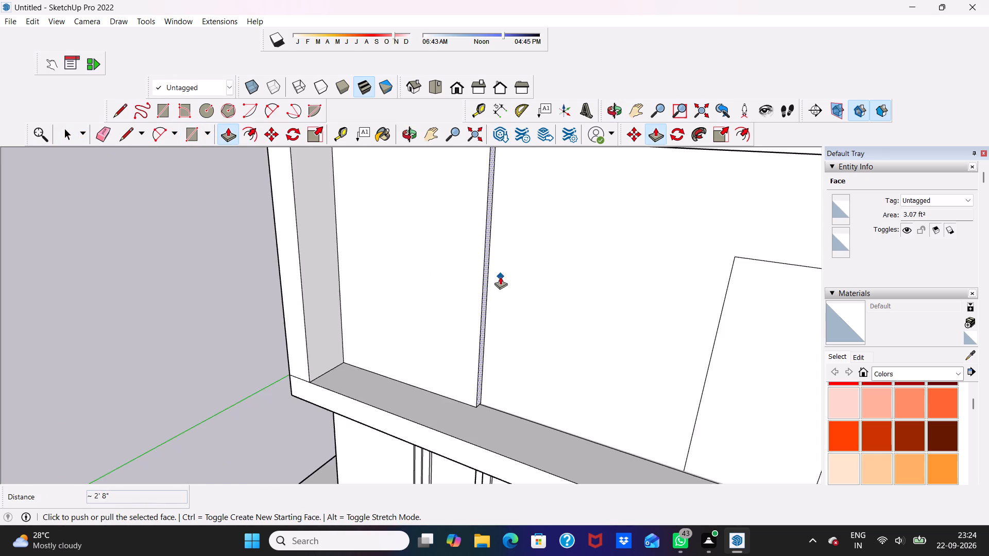
scroll(500, 276, down, 3)
middle_drag(517, 284, 923, 210)
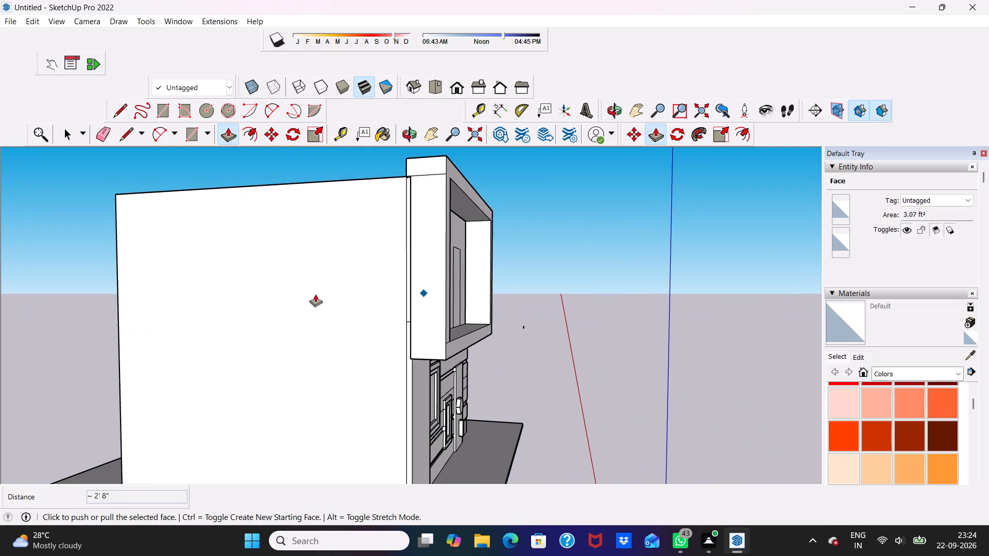
scroll(30, 228, up, 4)
scroll(165, 252, down, 4)
scroll(289, 278, up, 1)
scroll(325, 290, down, 2)
middle_drag(455, 278, 522, 289)
scroll(668, 269, up, 2)
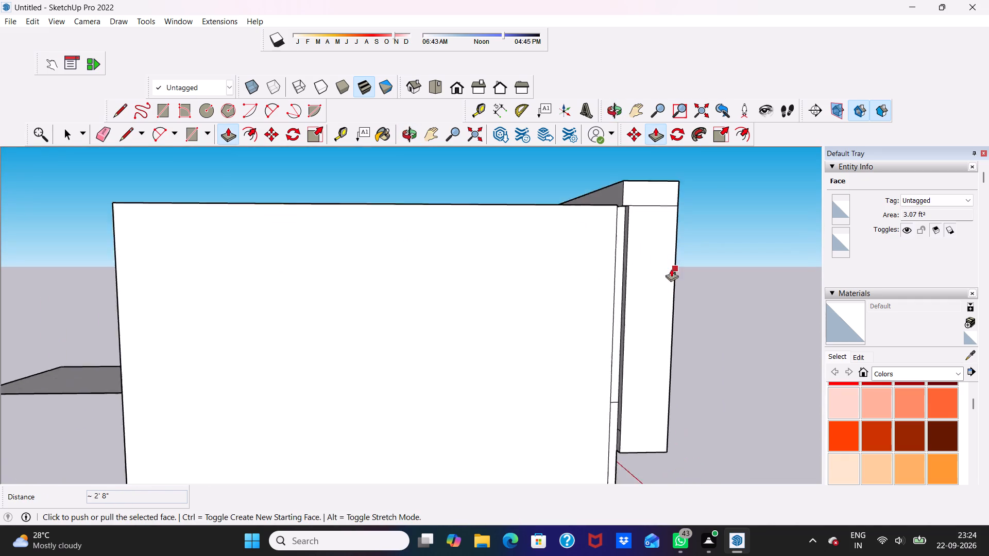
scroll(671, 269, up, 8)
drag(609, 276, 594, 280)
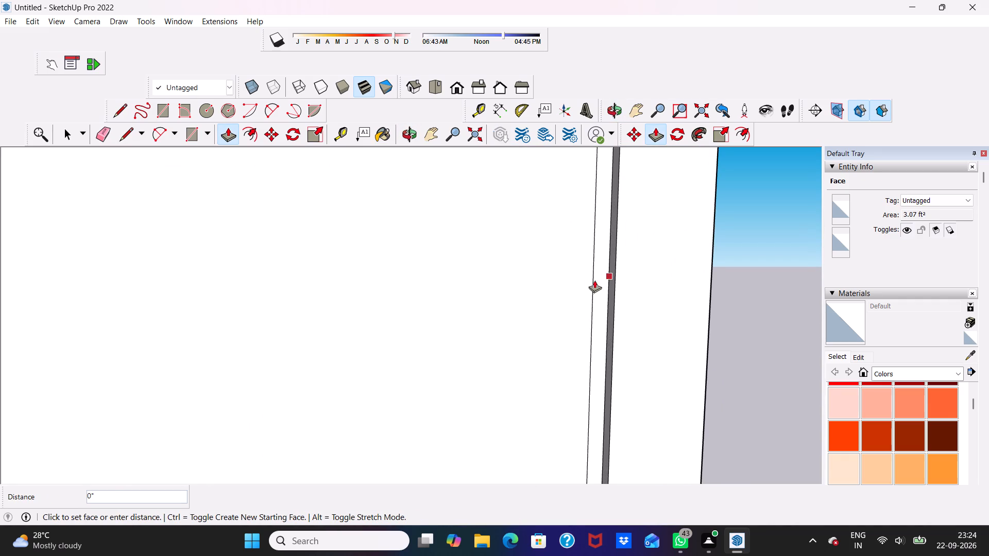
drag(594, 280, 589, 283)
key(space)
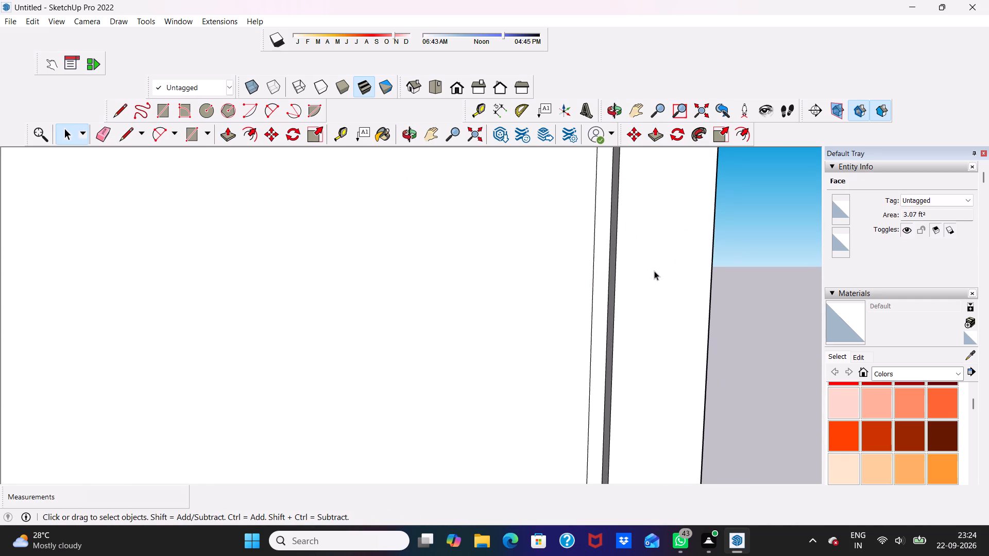
Draw a vertical rectangle about 7' 6" by 1' 11" on the widened left panel, reaching down to the panel's bottom edge.
scroll(609, 215, down, 10)
middle_drag(621, 300, 675, 294)
scroll(675, 294, up, 5)
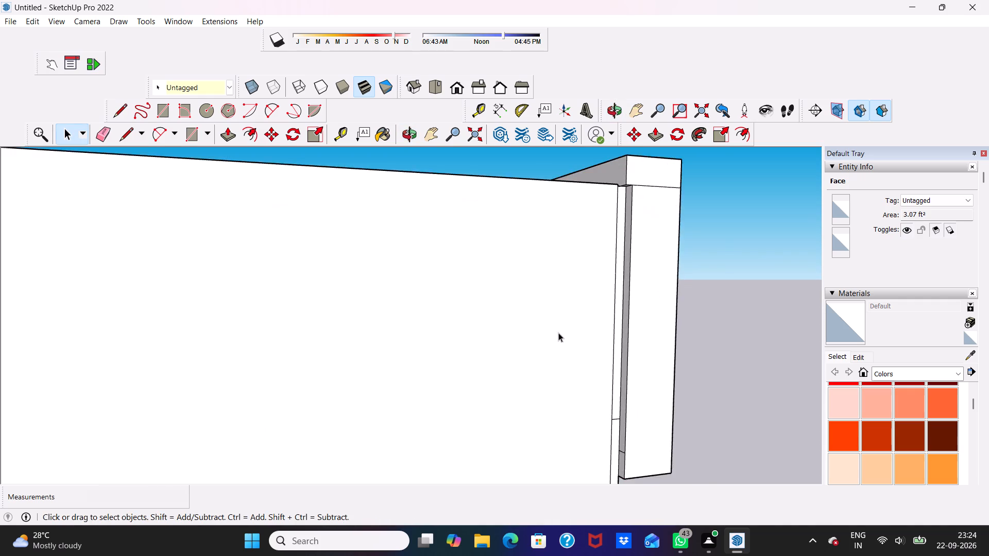
scroll(559, 334, up, 4)
scroll(638, 346, down, 5)
middle_drag(647, 343, 505, 285)
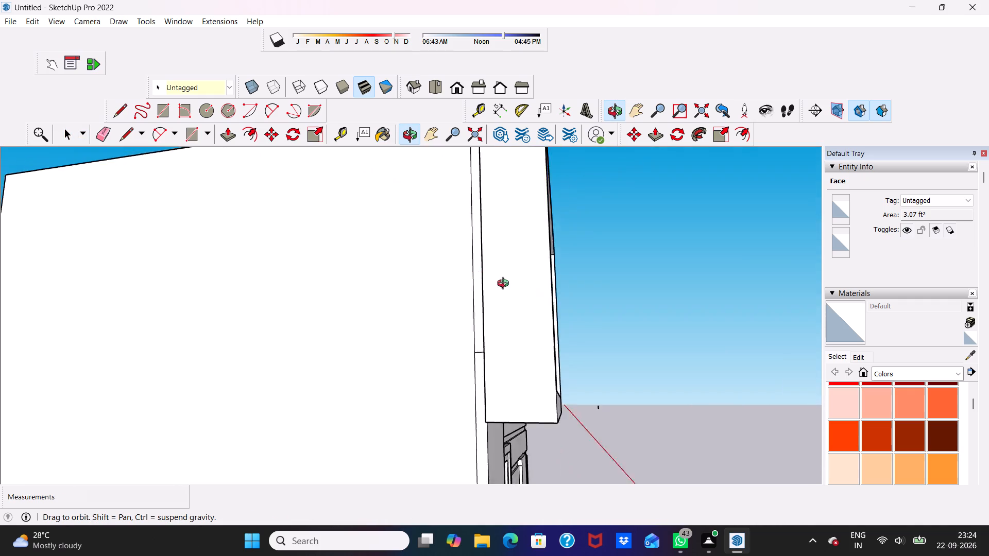
middle_drag(505, 285, 355, 309)
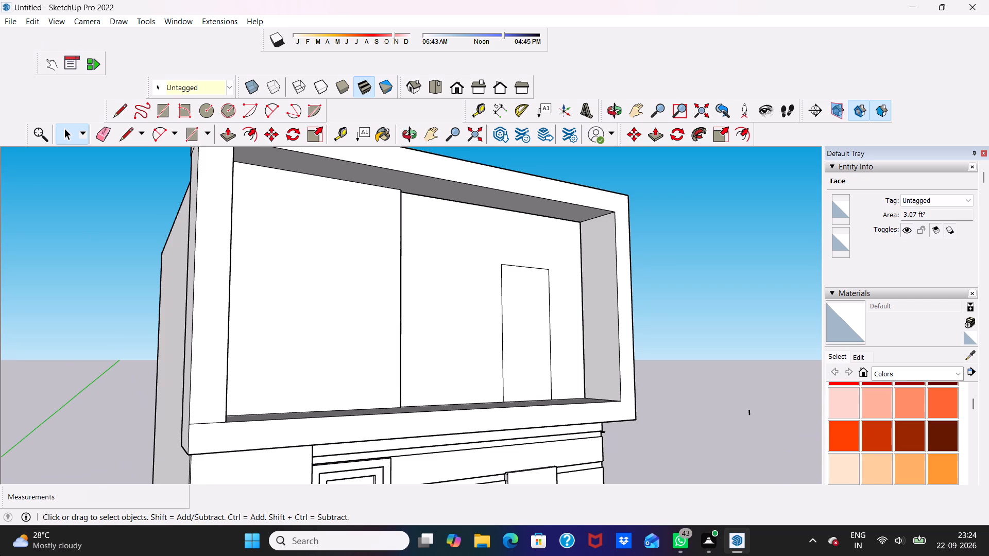
scroll(22, 471, down, 6)
scroll(264, 377, down, 2)
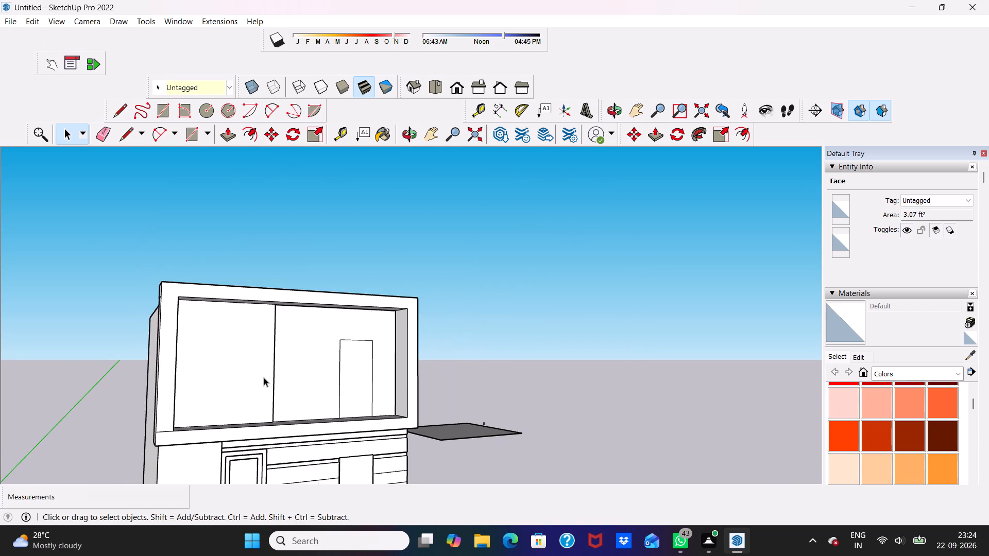
scroll(264, 377, up, 6)
middle_drag(264, 378, 201, 422)
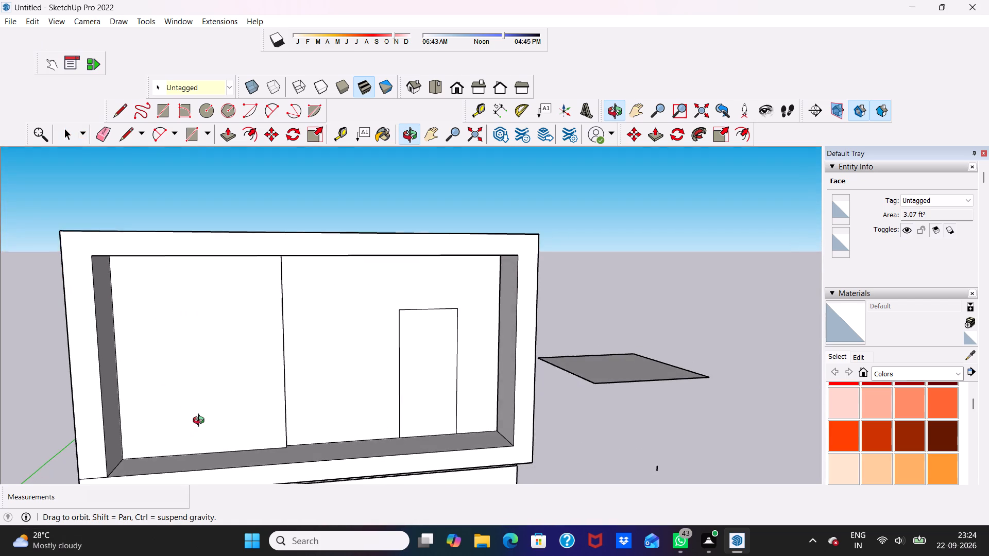
middle_drag(201, 422, 201, 422)
middle_drag(191, 374, 173, 335)
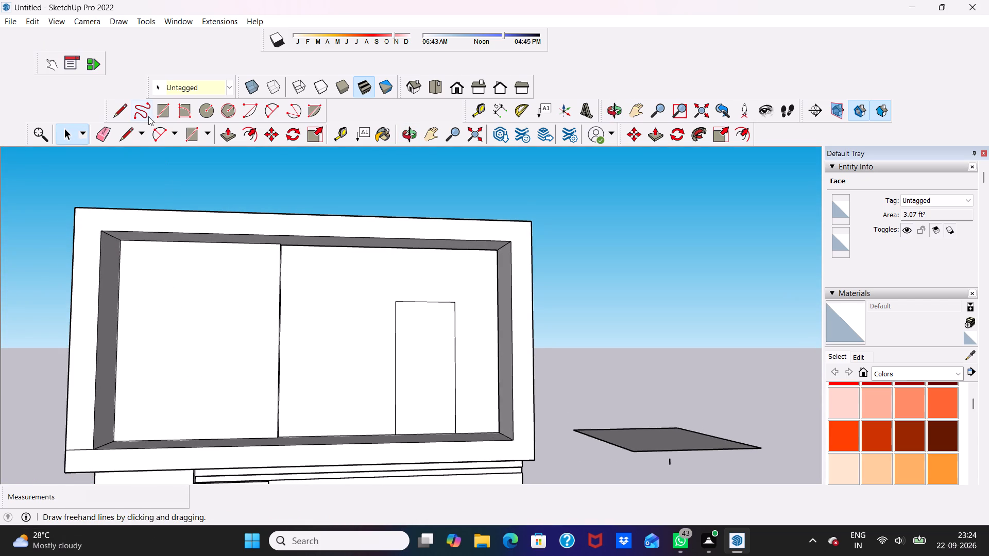
click(159, 107)
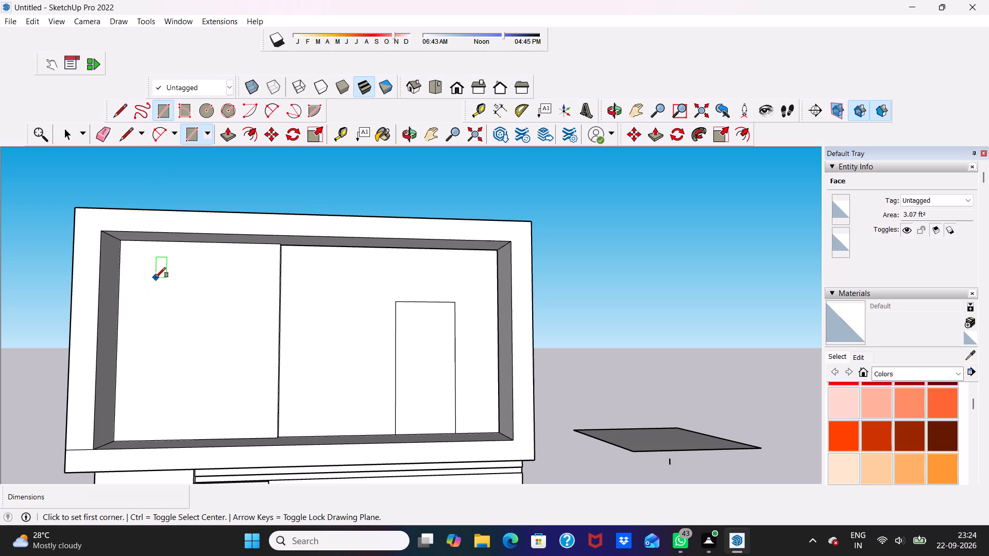
click(156, 277)
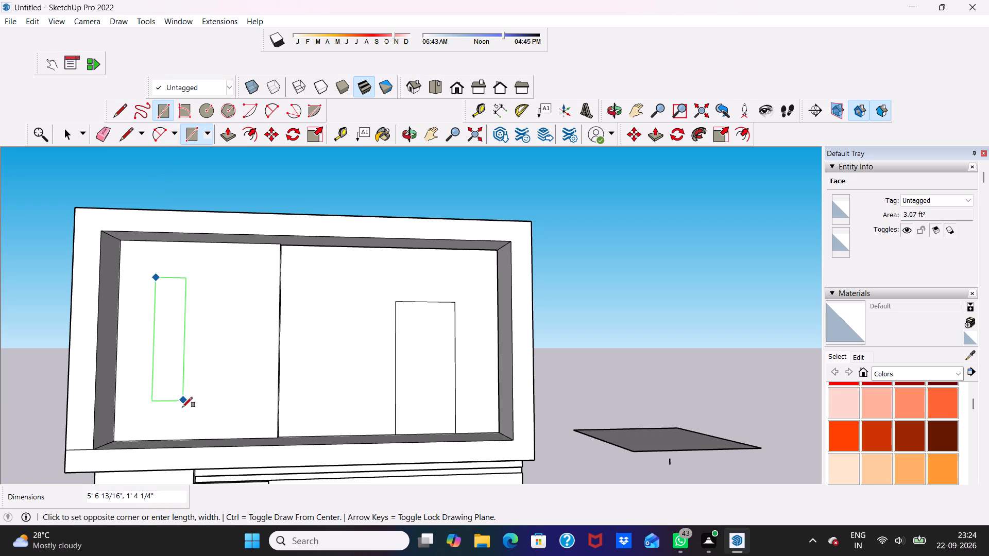
click(196, 438)
Offset the tall narrow rectangle on the left wall panel outward by about 3 3/4".
scroll(197, 406, down, 3)
middle_drag(194, 402, 245, 395)
click(249, 134)
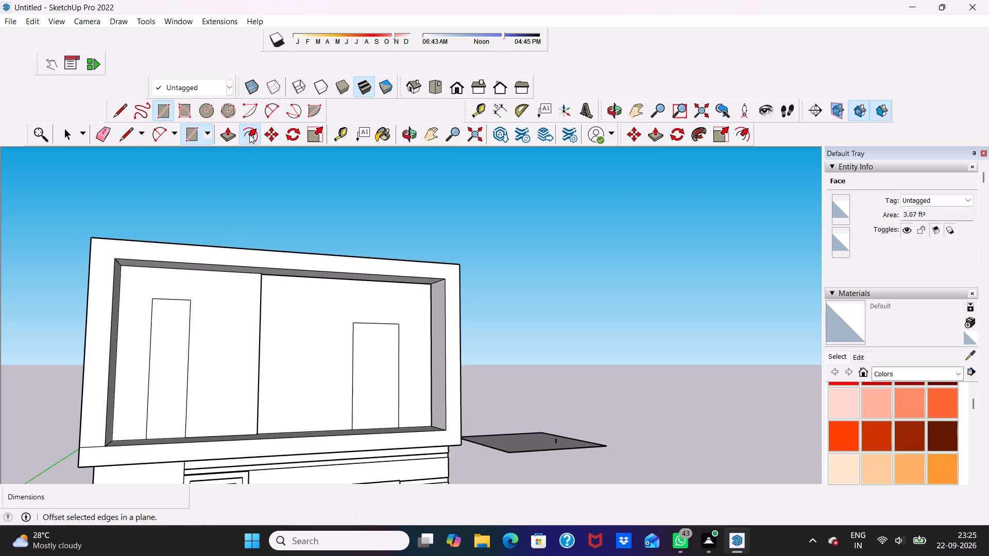
scroll(153, 316, up, 4)
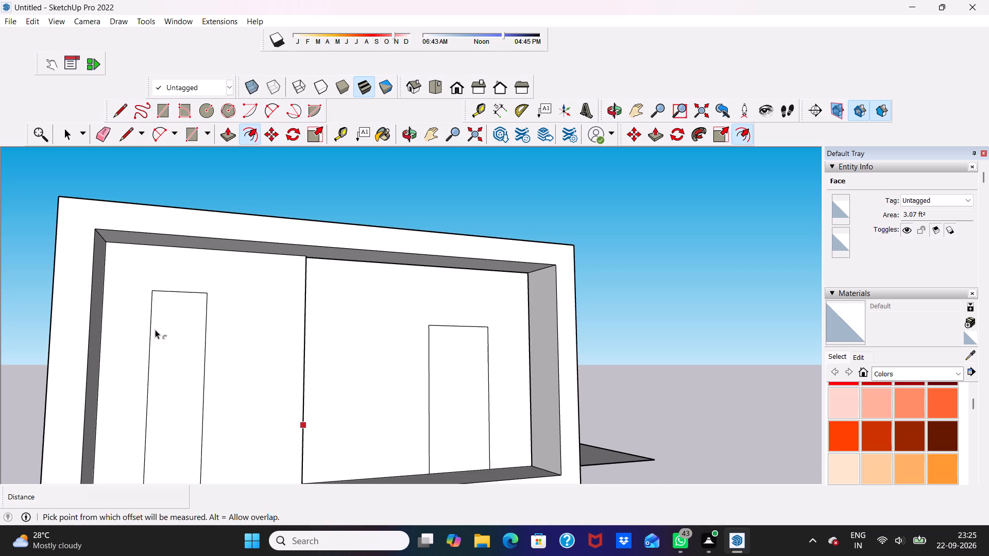
key(space)
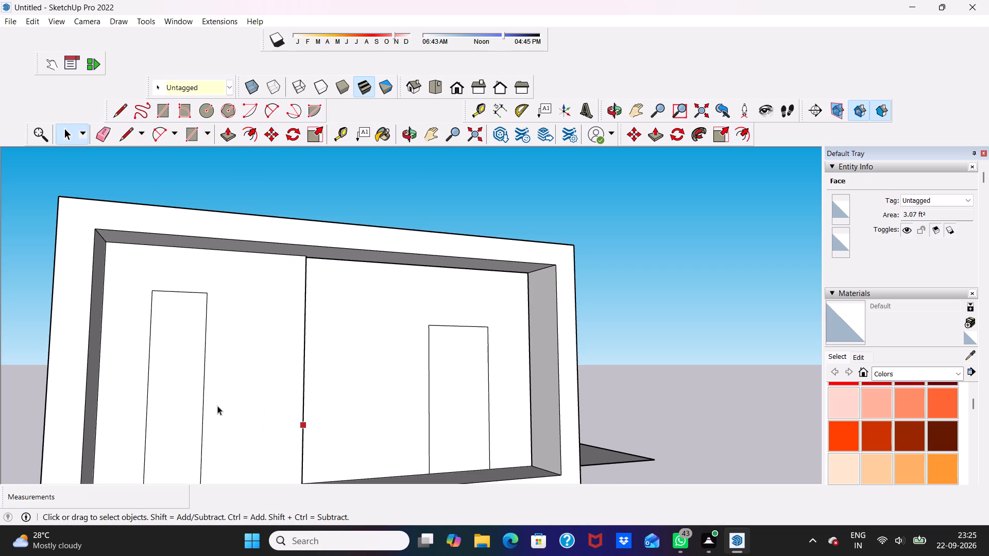
click(155, 392)
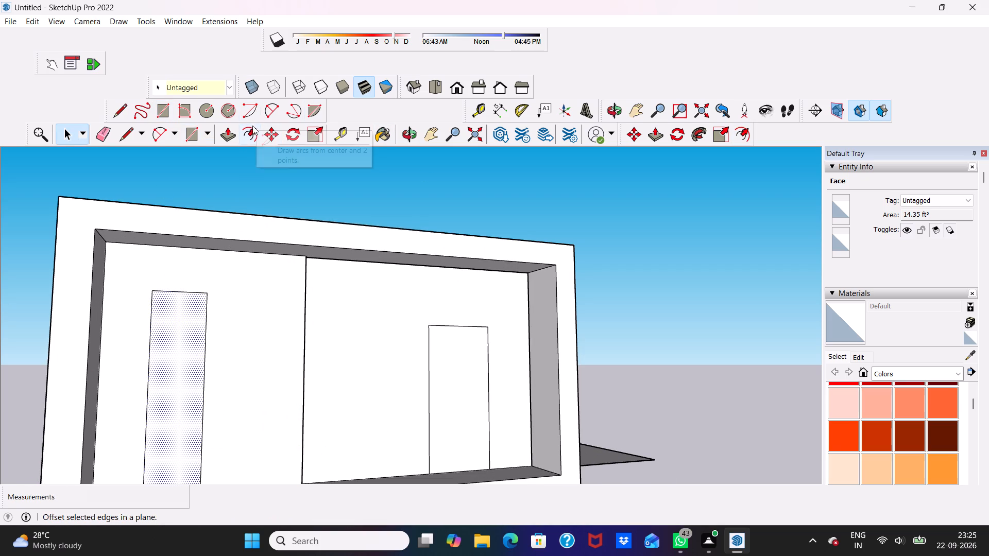
click(252, 129)
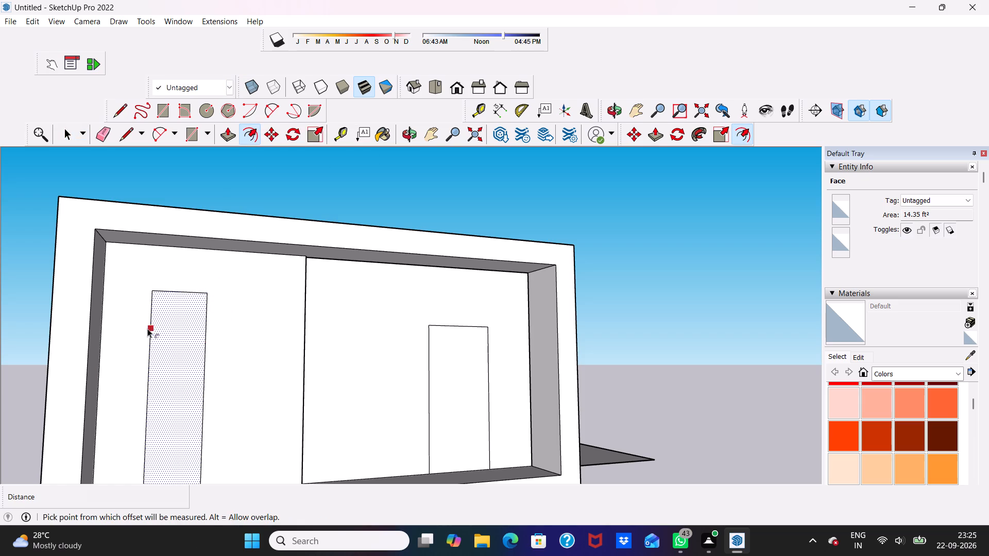
click(147, 328)
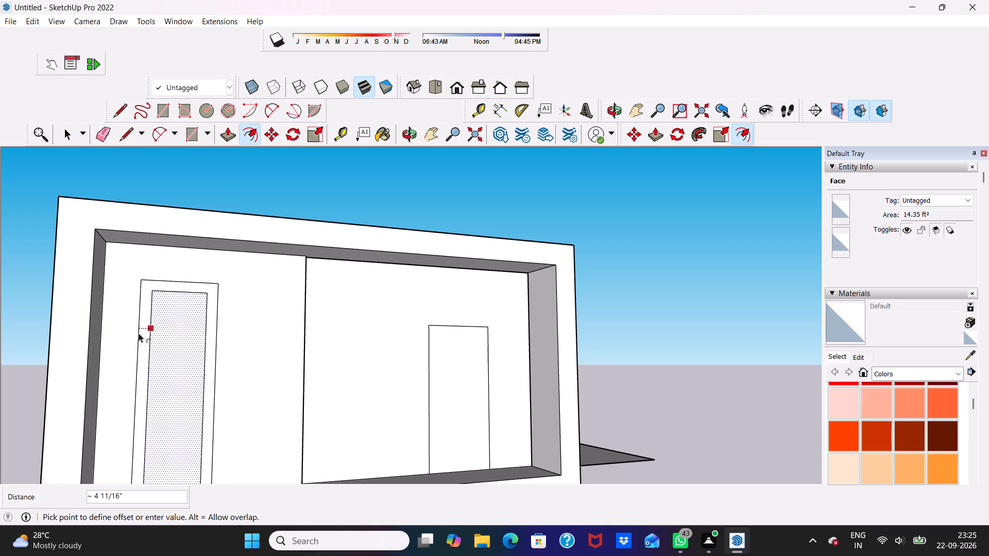
click(141, 328)
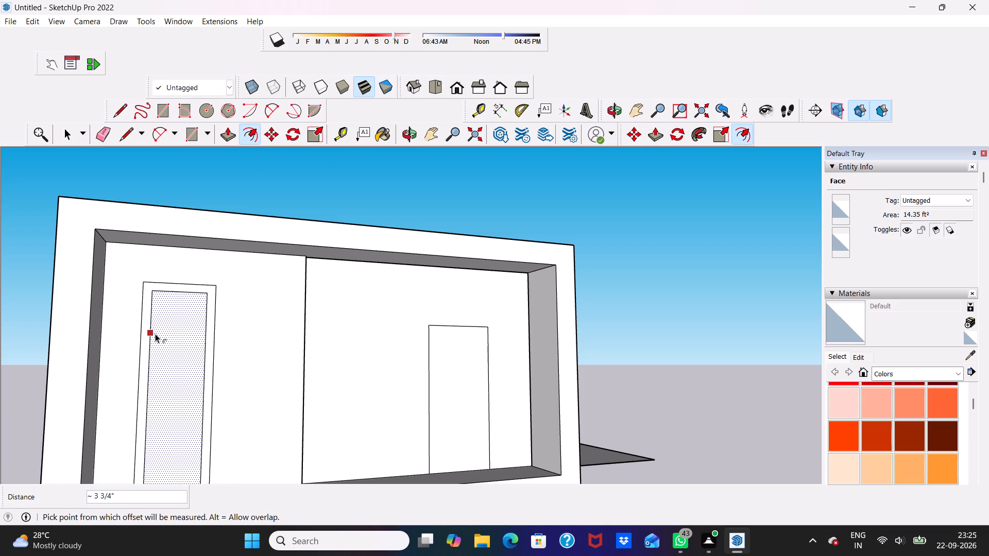
Offset the same tall rectangle inward by about 2 1/16" to form an inner border.
click(155, 334)
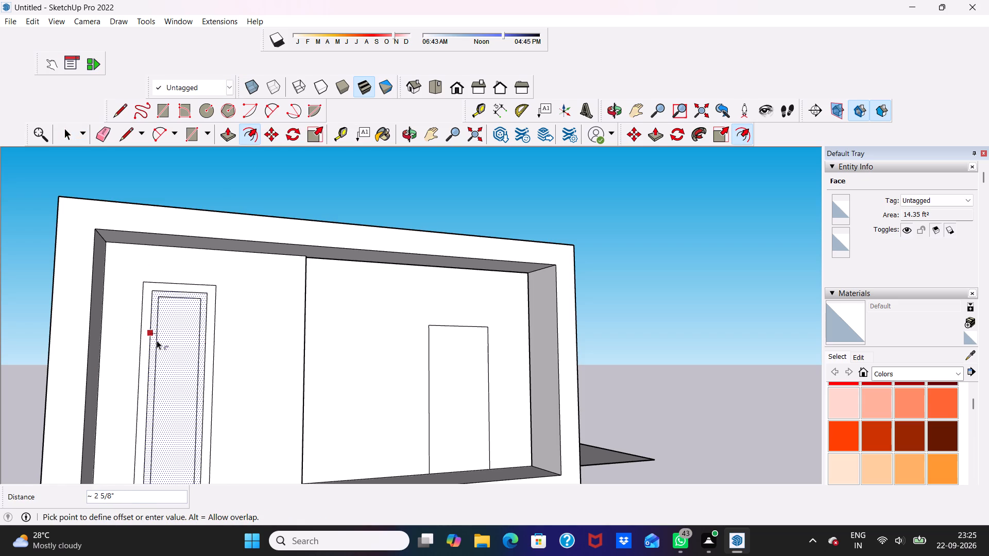
click(155, 342)
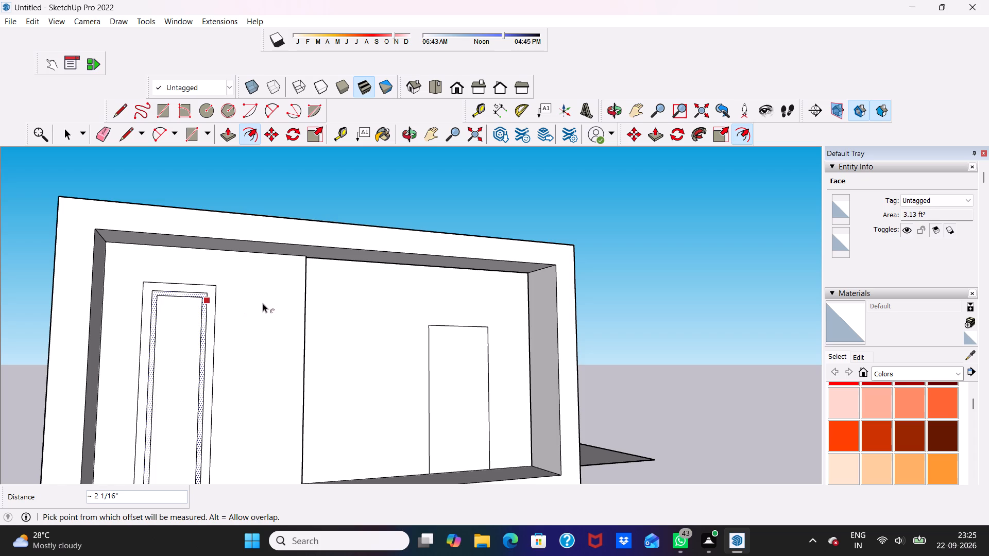
click(263, 303)
key(space)
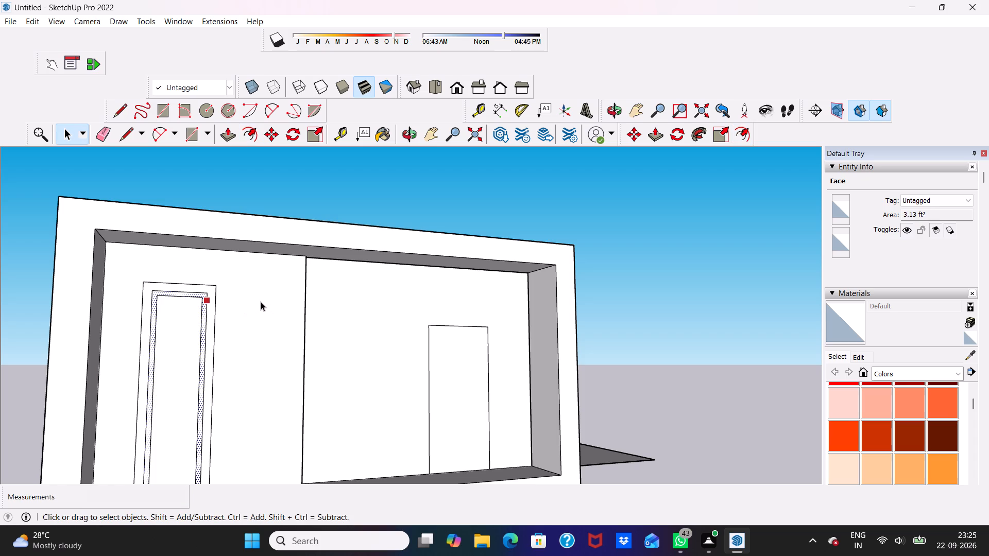
Pull the outer border band around the tall rectangle out 3" from the wall panel.
scroll(261, 302, up, 6)
scroll(262, 304, down, 6)
middle_drag(182, 304, 176, 280)
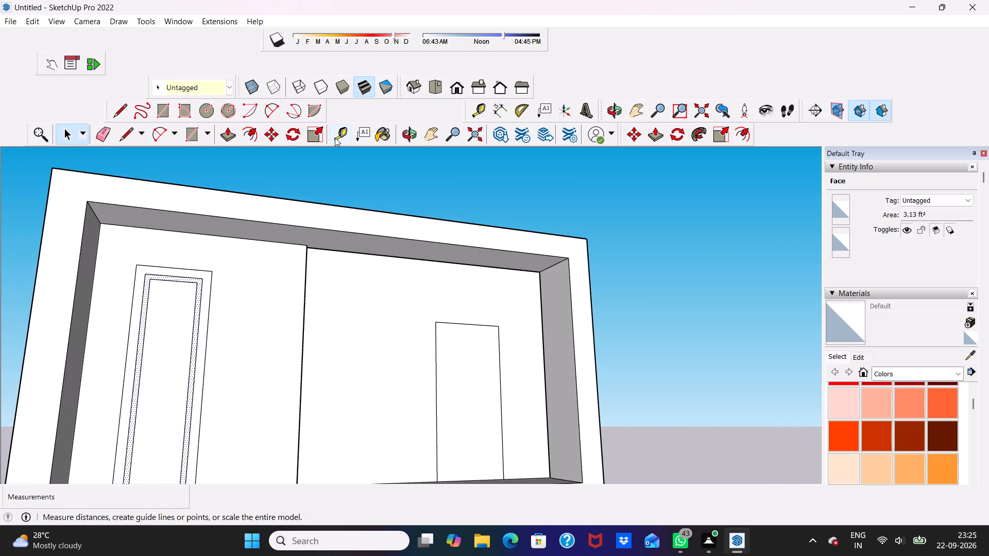
click(323, 175)
scroll(317, 181, up, 1)
scroll(316, 185, down, 5)
middle_drag(234, 265, 186, 337)
scroll(222, 264, up, 6)
click(208, 252)
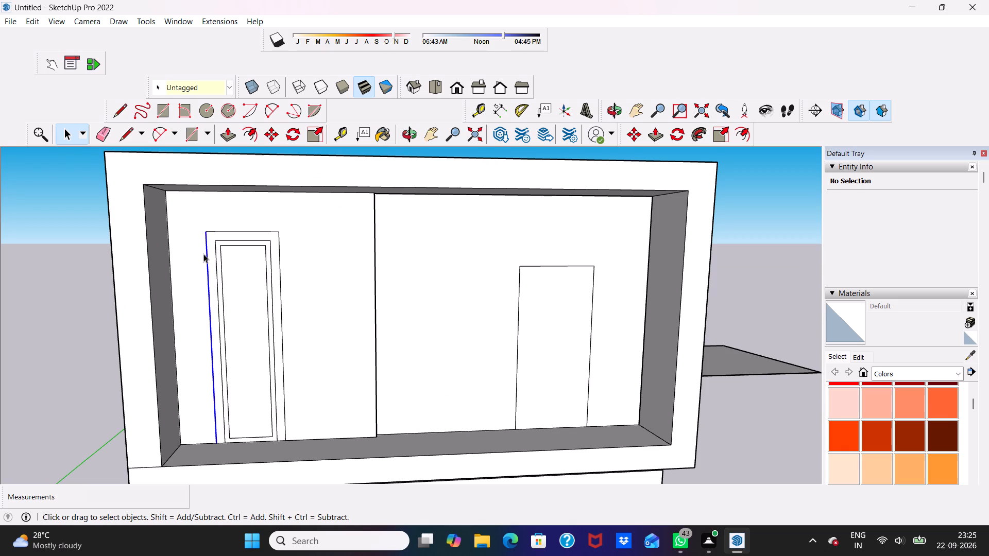
click(212, 288)
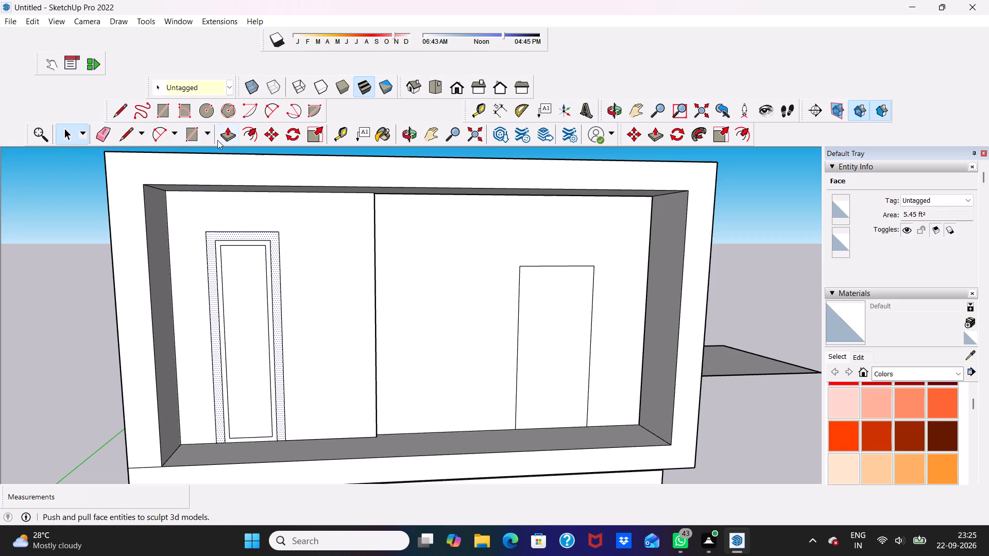
click(222, 132)
click(210, 282)
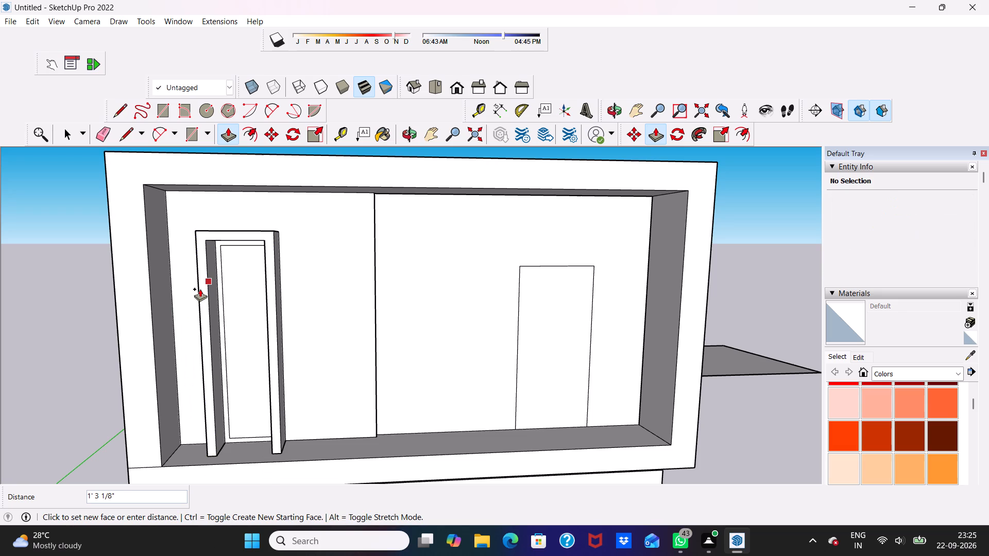
text(3")
key(Return)
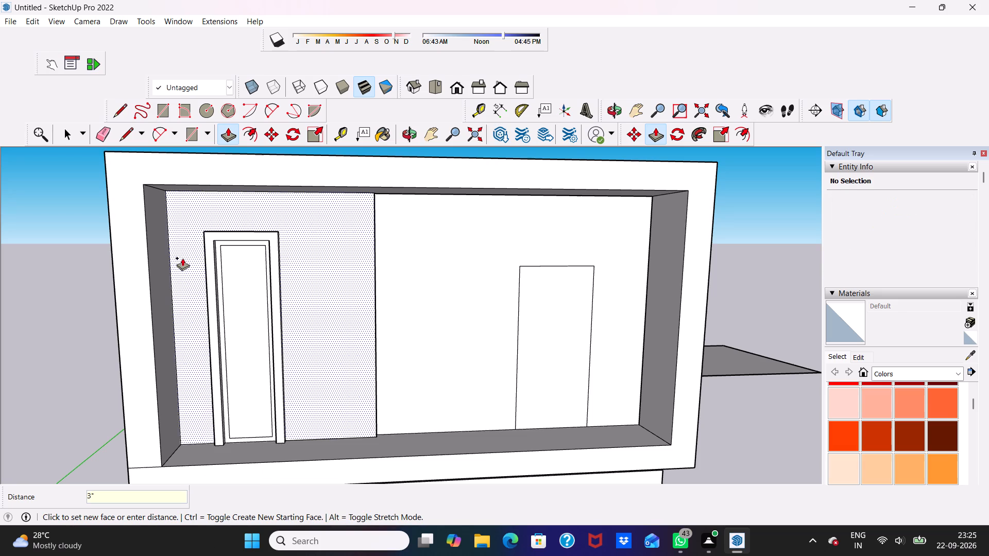
Pull the inner border band of the tall narrow opening out 2".
scroll(220, 301, up, 11)
click(221, 301)
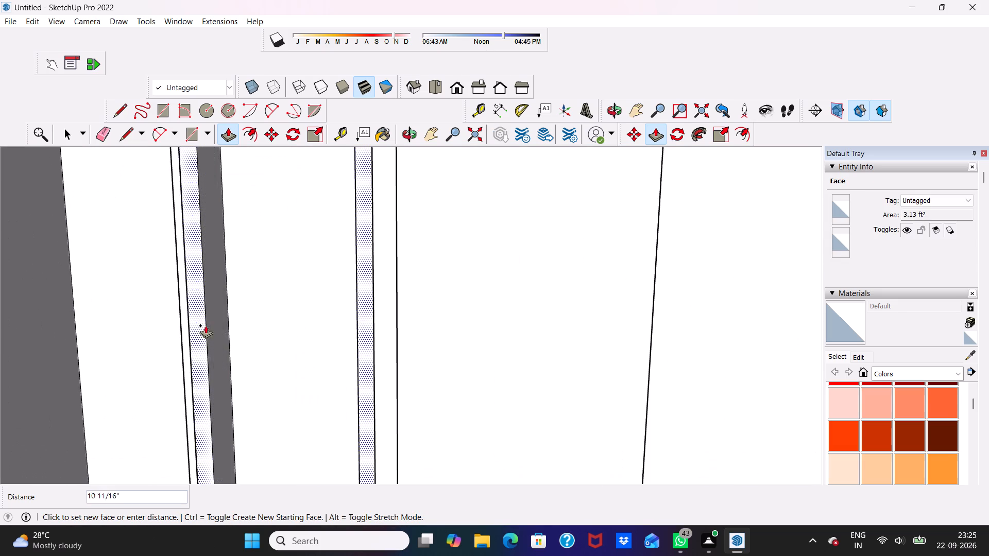
key(1)
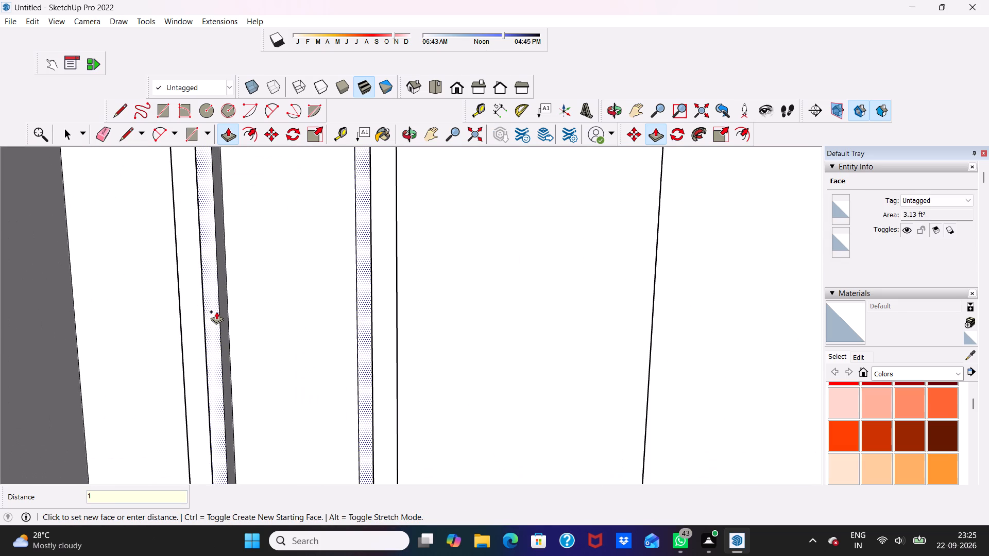
key(BackSpace)
text(2")
key(Return)
scroll(220, 287, down, 2)
middle_drag(271, 298, 383, 180)
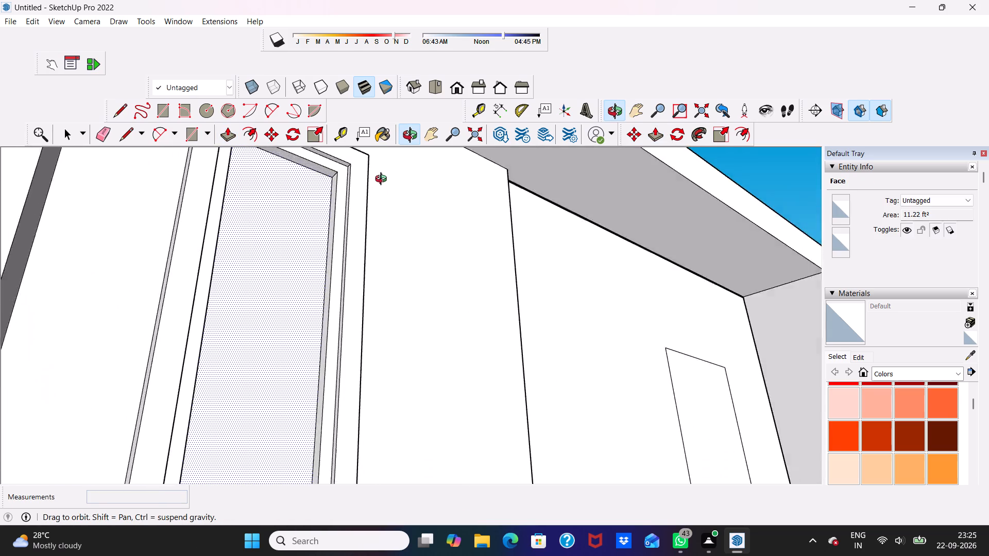
middle_drag(383, 180, 233, 317)
scroll(330, 270, down, 7)
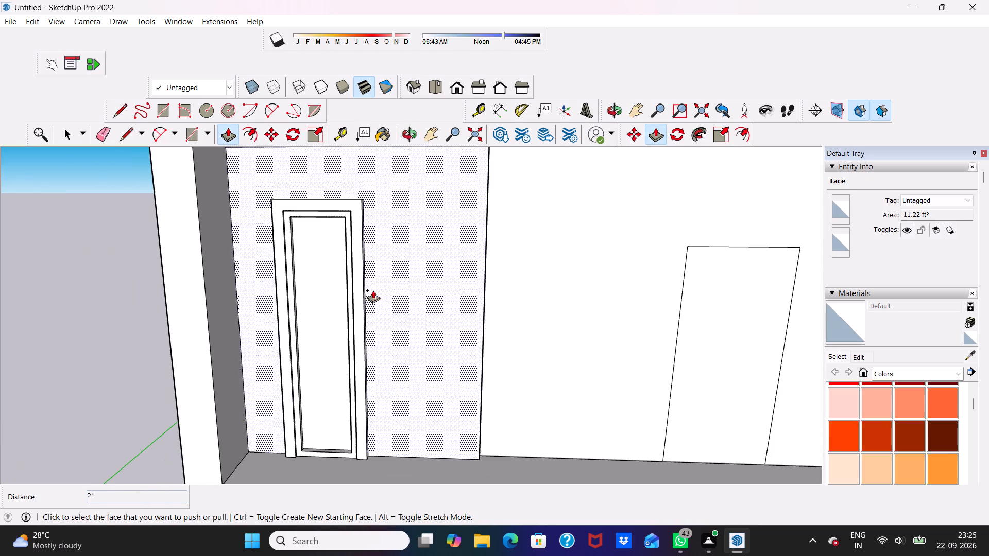
key(space)
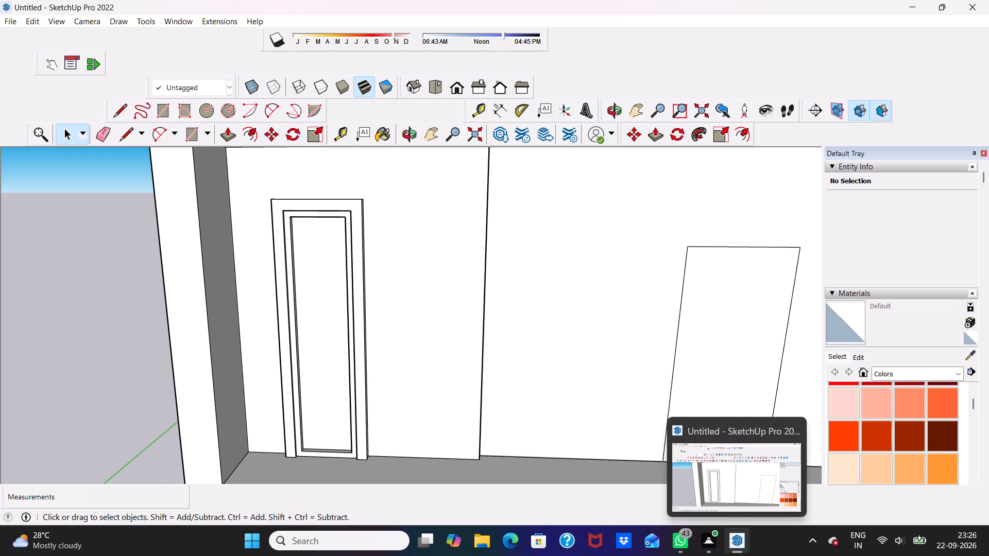
key(space)
Pull the door rectangle on the right part of the upper-floor wall out 3".
scroll(860, 512, down, 5)
scroll(748, 296, down, 4)
middle_drag(759, 309, 757, 290)
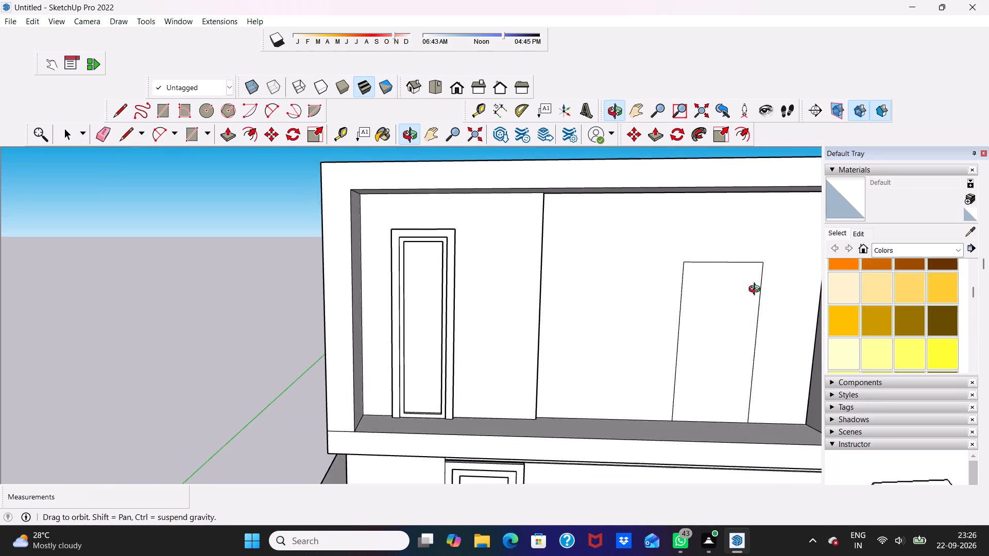
middle_drag(757, 290, 738, 320)
click(707, 374)
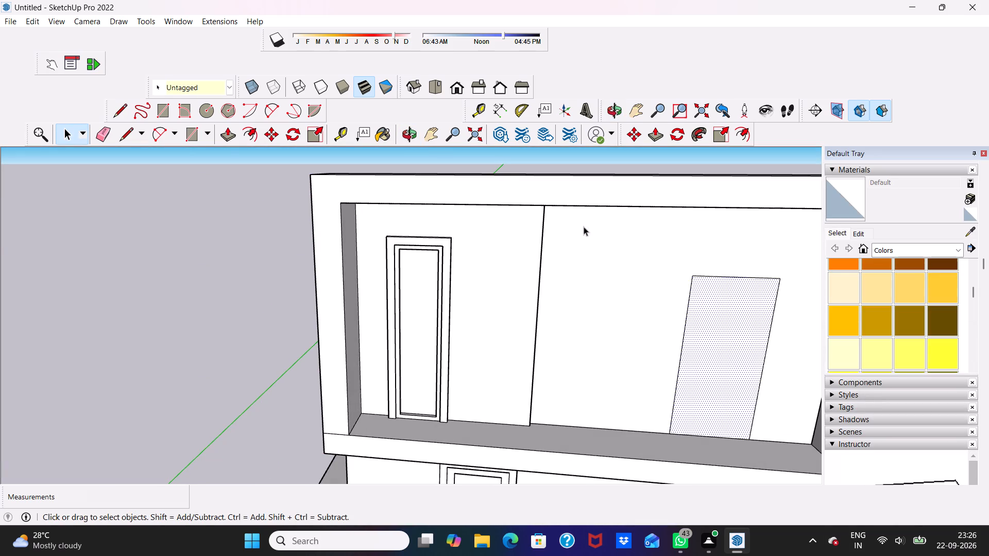
click(227, 136)
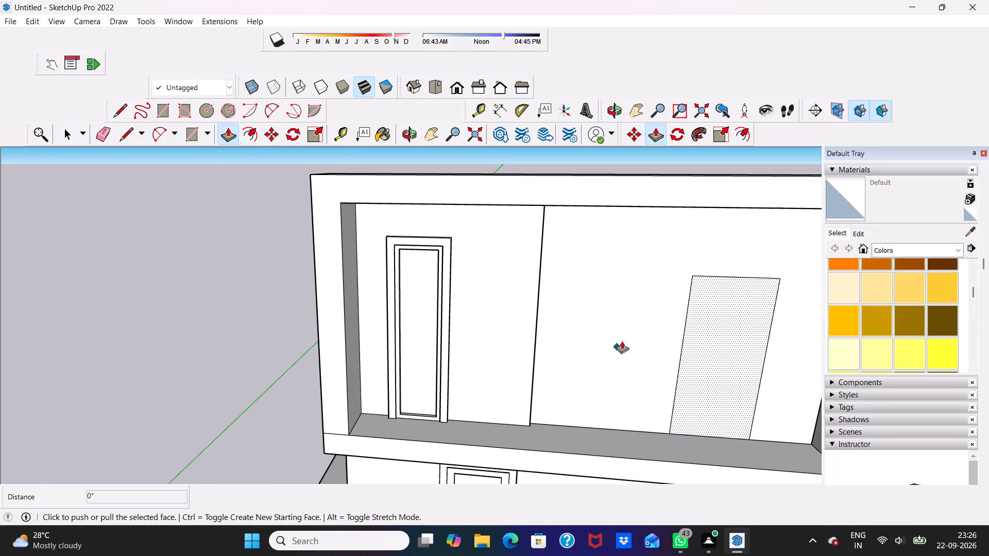
click(727, 327)
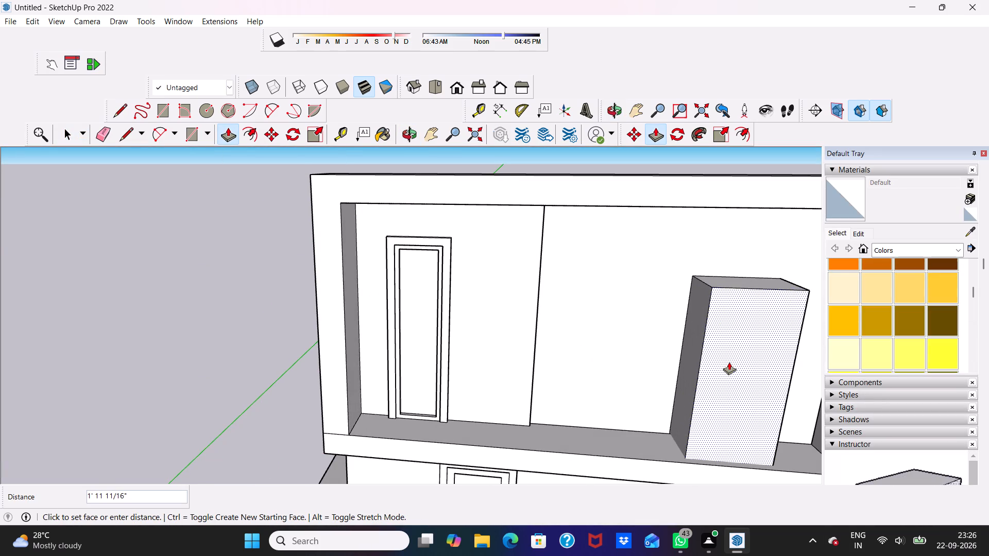
key(3)
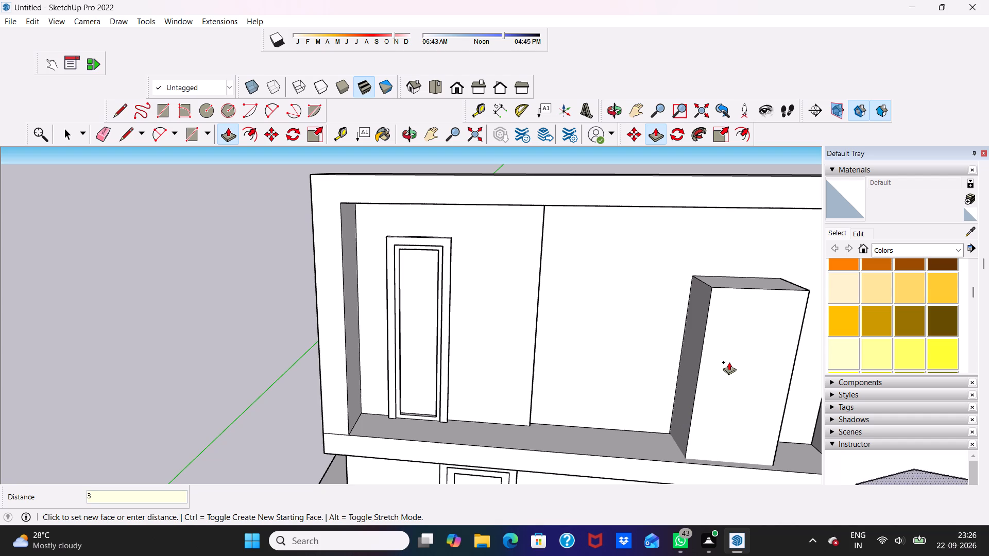
key(shift+quotedbl)
key(Return)
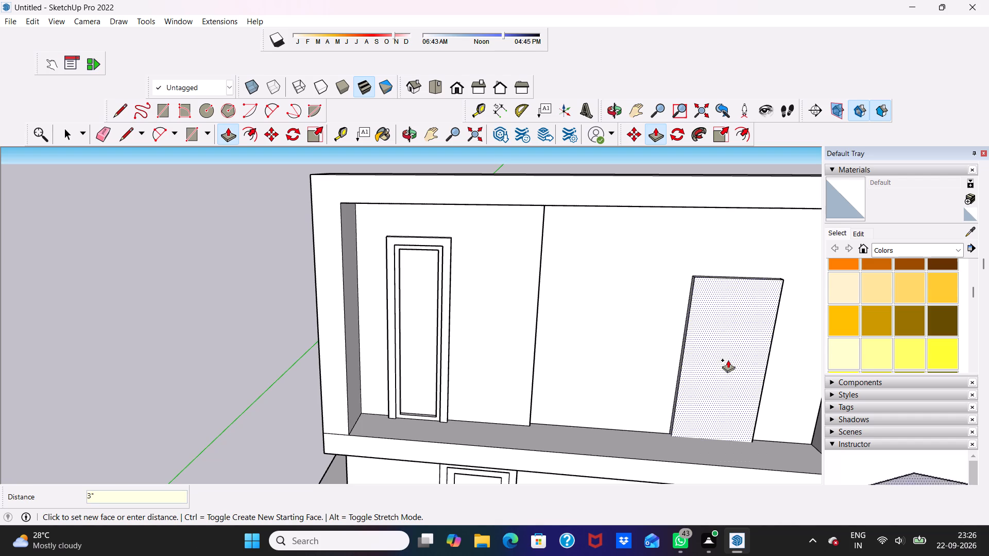
scroll(734, 349, up, 3)
key(space)
Draw a small circle for a knob on the raised door face, near its left edge at about mid-height.
scroll(737, 341, up, 6)
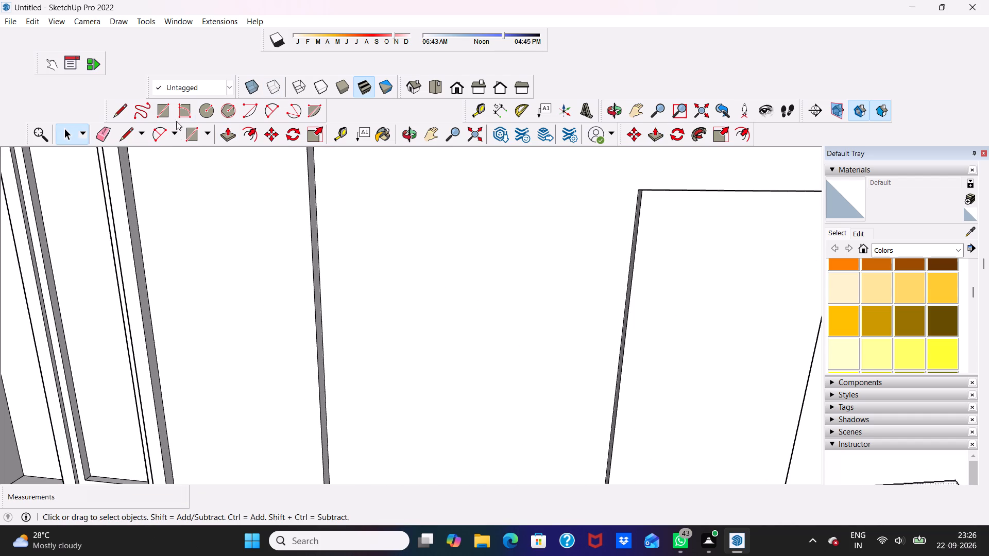
click(202, 106)
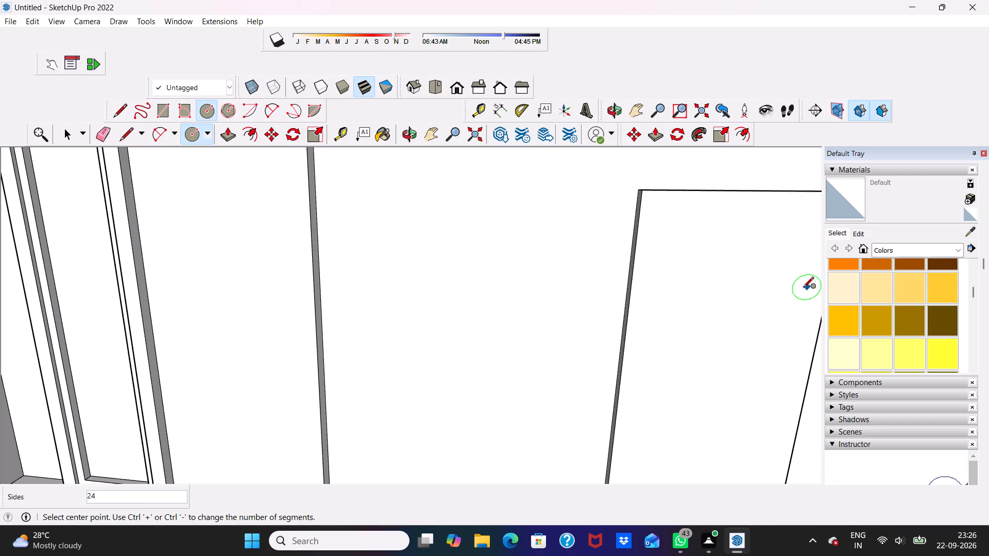
scroll(781, 288, up, 1)
click(644, 370)
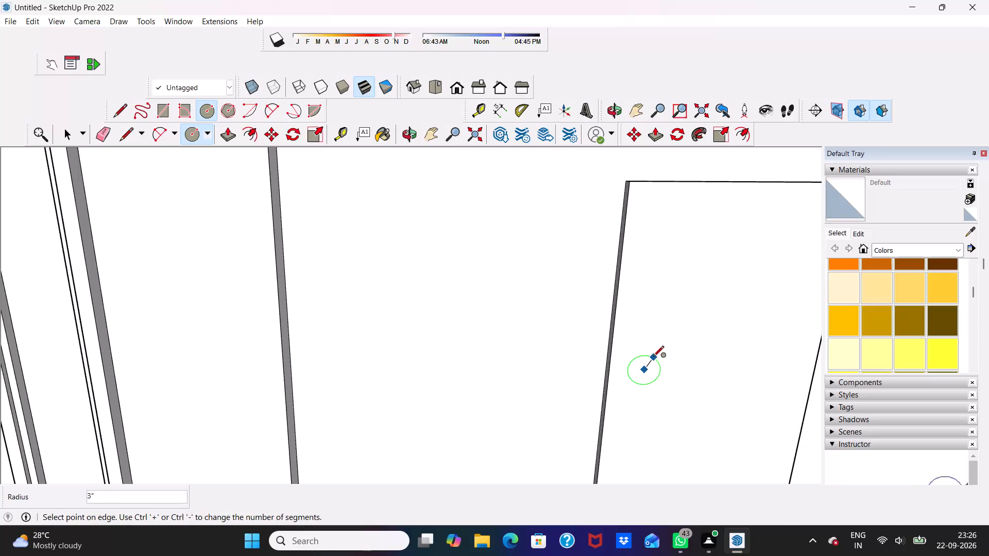
click(658, 350)
key(space)
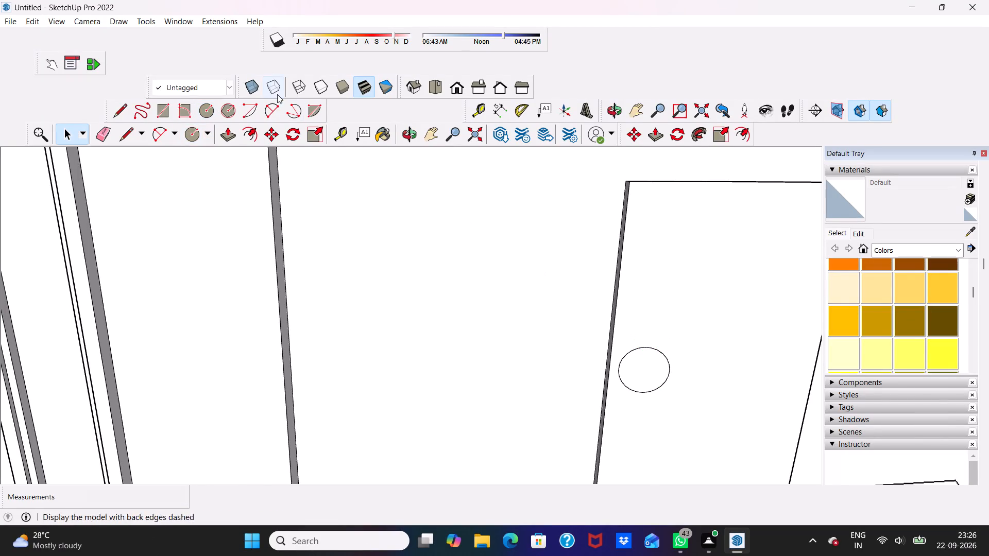
Pull the knob circle out 3" from the door face.
click(229, 132)
scroll(553, 294, down, 5)
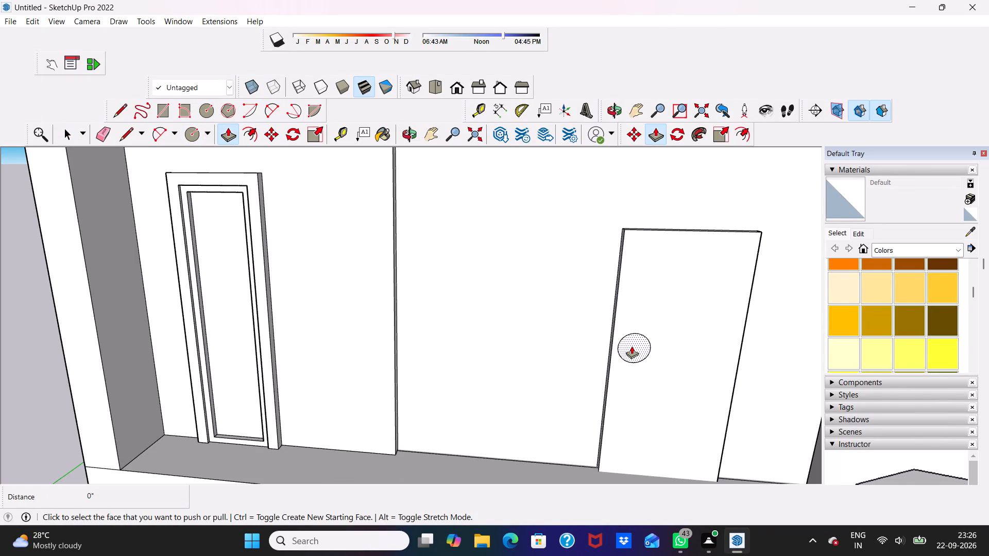
click(632, 346)
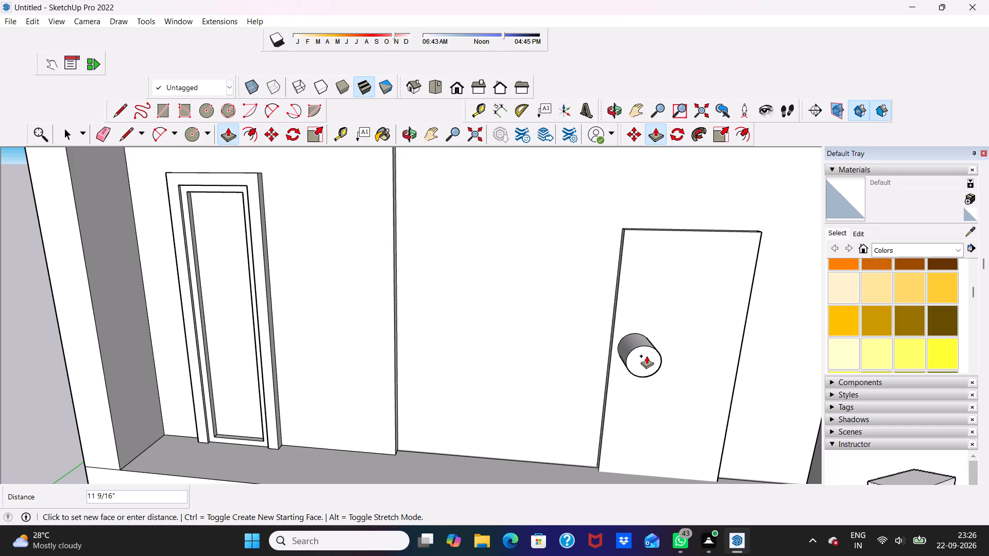
text(3")
key(Return)
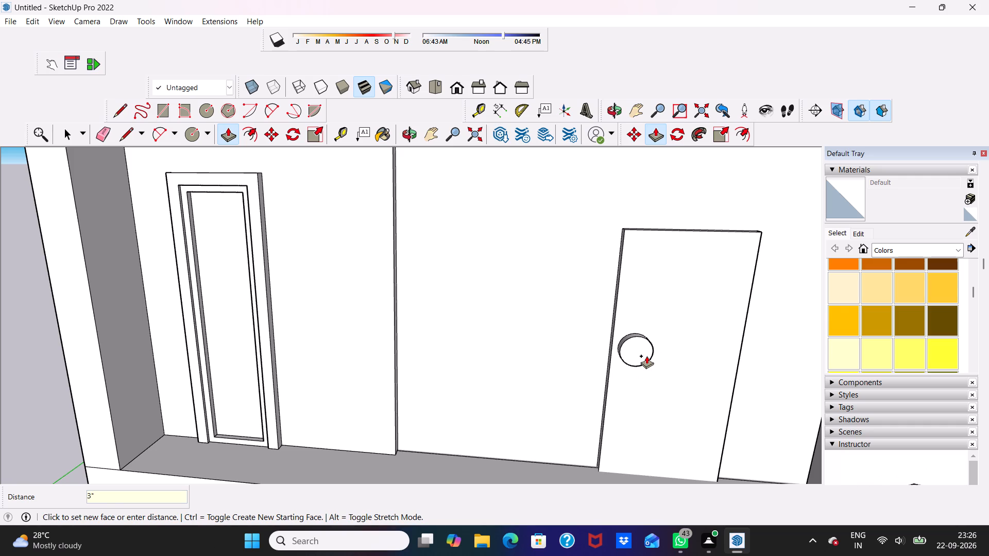
Examine the raised door, its knob and the whole two-storey facade from several angles.
key(space)
middle_drag(646, 355, 756, 255)
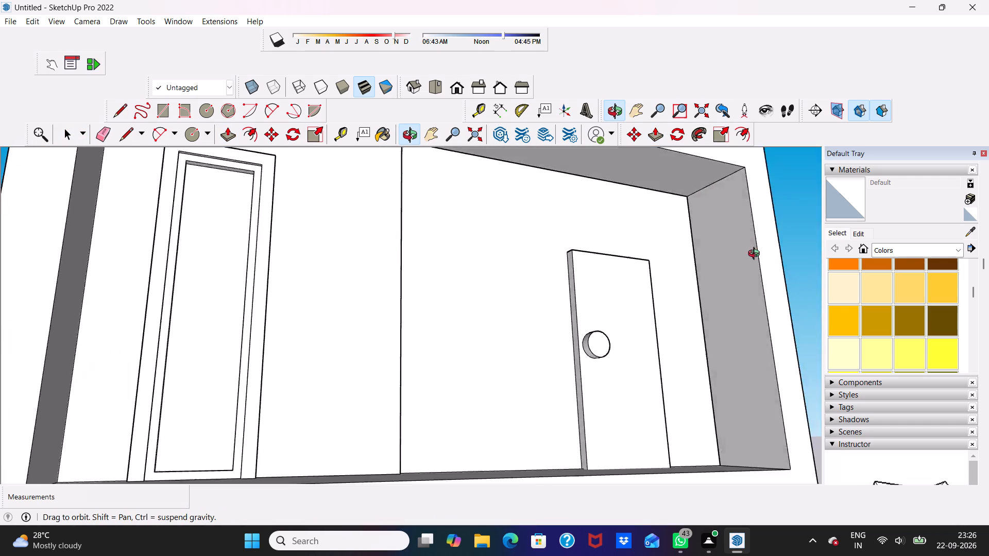
middle_drag(756, 255, 939, 202)
scroll(752, 275, down, 1)
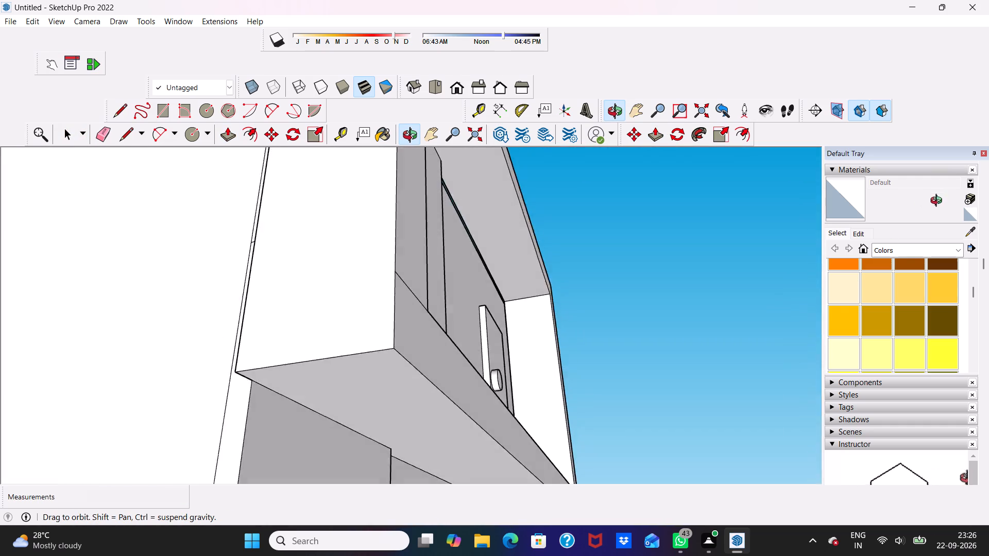
middle_drag(939, 202, 467, 280)
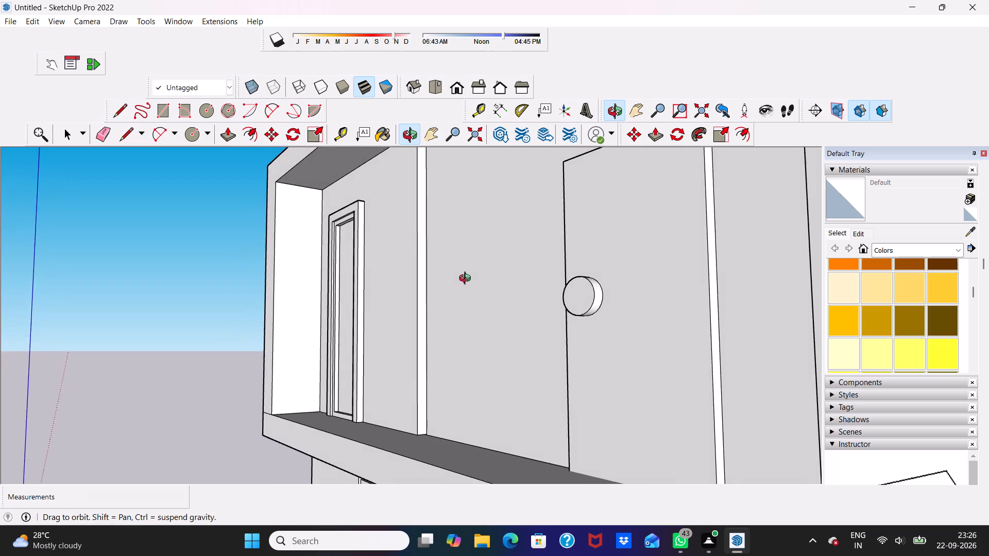
middle_drag(467, 280, 530, 253)
key(space)
scroll(555, 237, up, 1)
scroll(557, 239, down, 12)
middle_drag(599, 193, 760, 231)
scroll(560, 223, up, 4)
scroll(560, 223, down, 5)
middle_drag(551, 242, 554, 194)
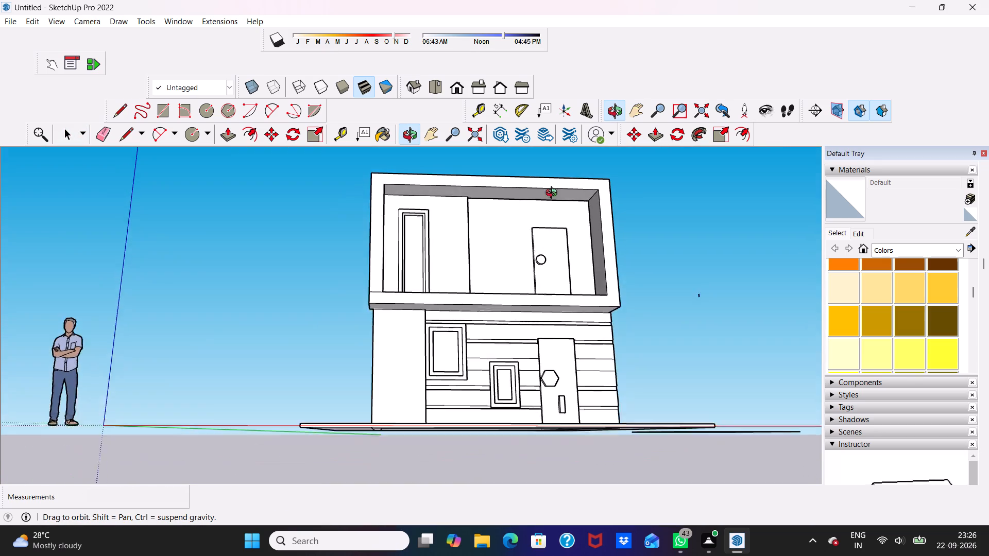
middle_drag(554, 194, 607, 137)
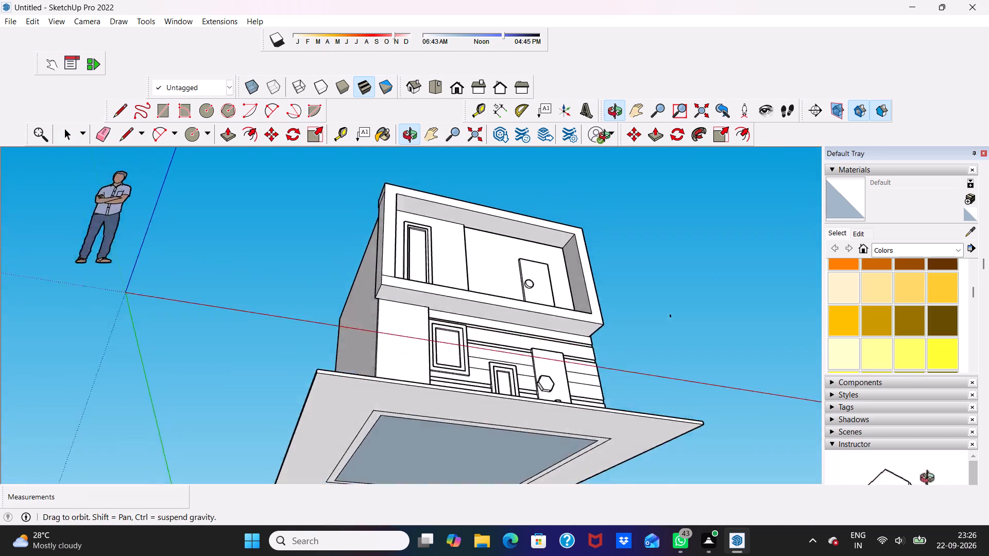
middle_drag(607, 137, 542, 251)
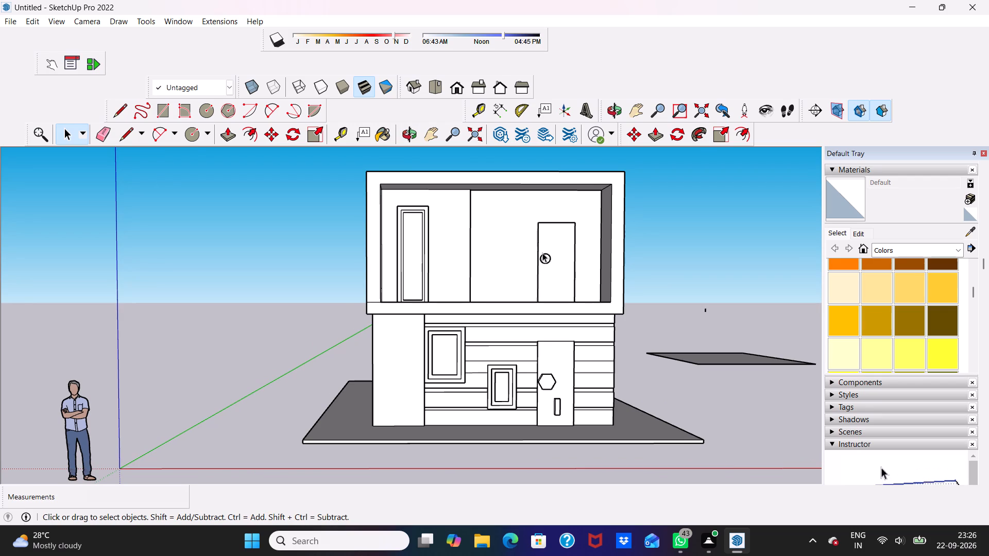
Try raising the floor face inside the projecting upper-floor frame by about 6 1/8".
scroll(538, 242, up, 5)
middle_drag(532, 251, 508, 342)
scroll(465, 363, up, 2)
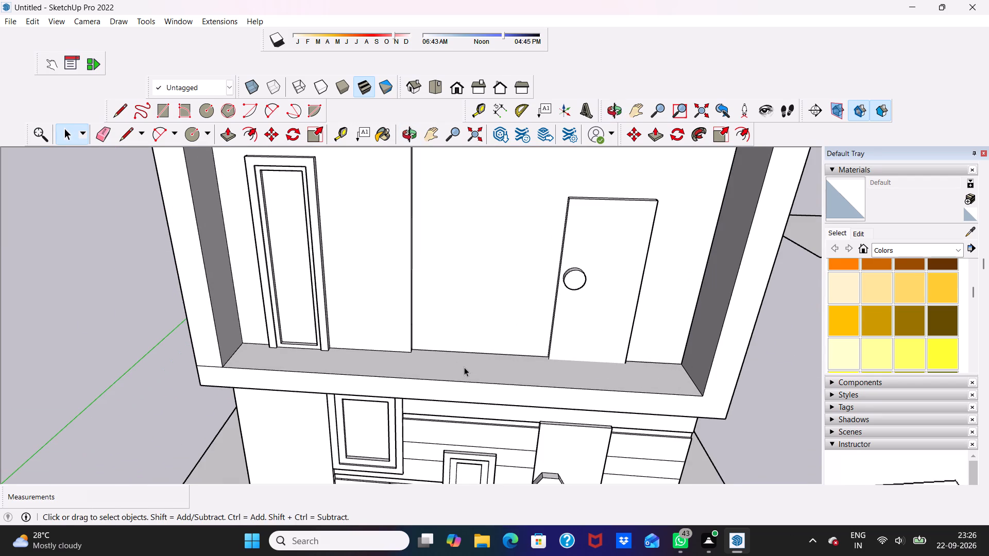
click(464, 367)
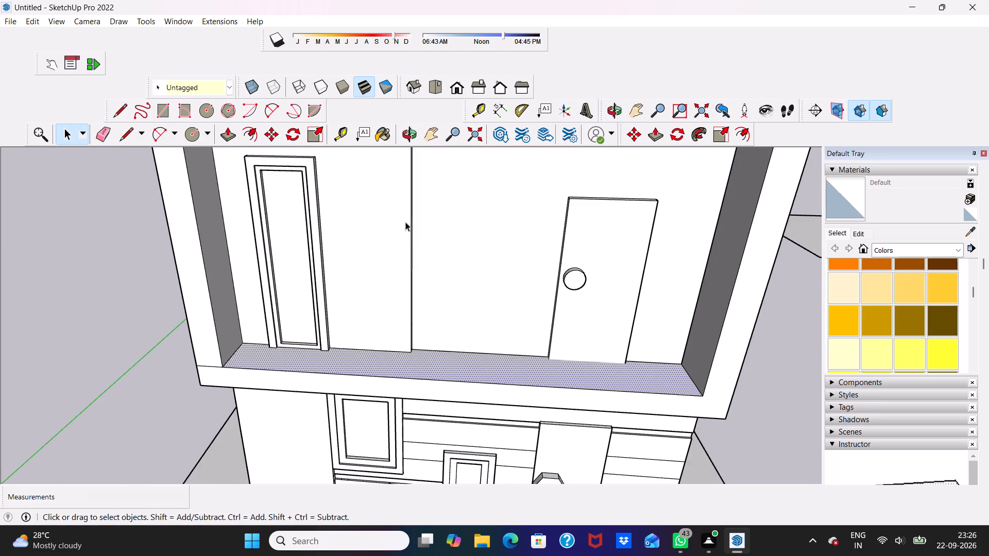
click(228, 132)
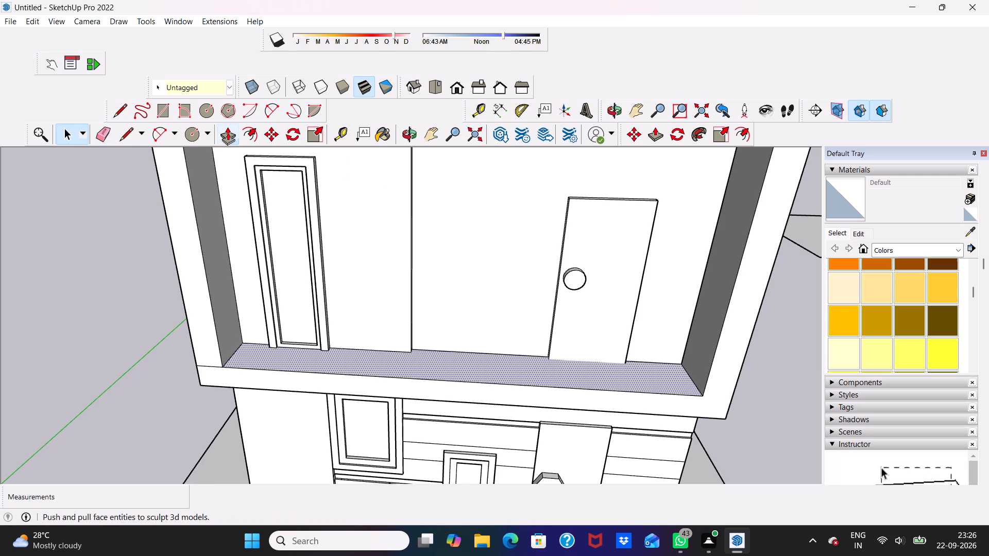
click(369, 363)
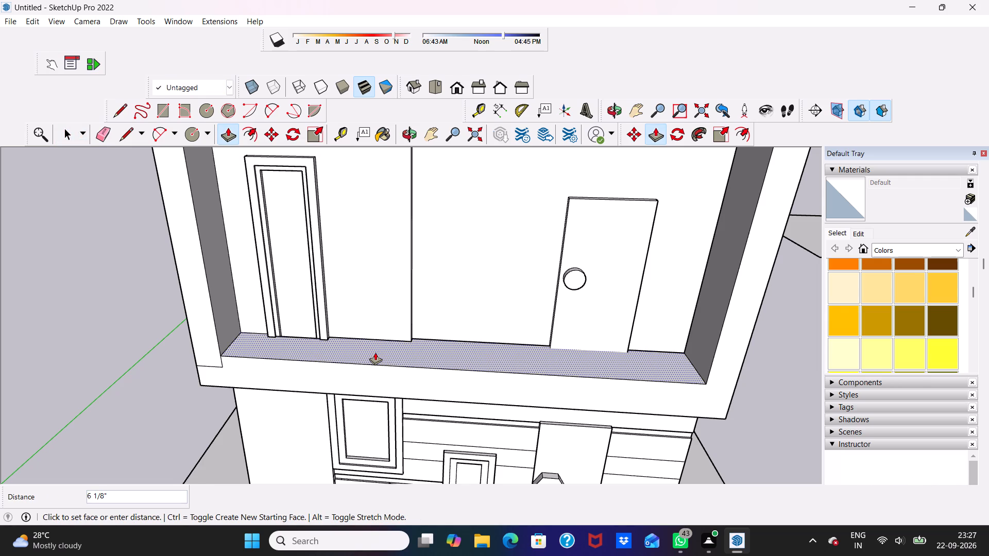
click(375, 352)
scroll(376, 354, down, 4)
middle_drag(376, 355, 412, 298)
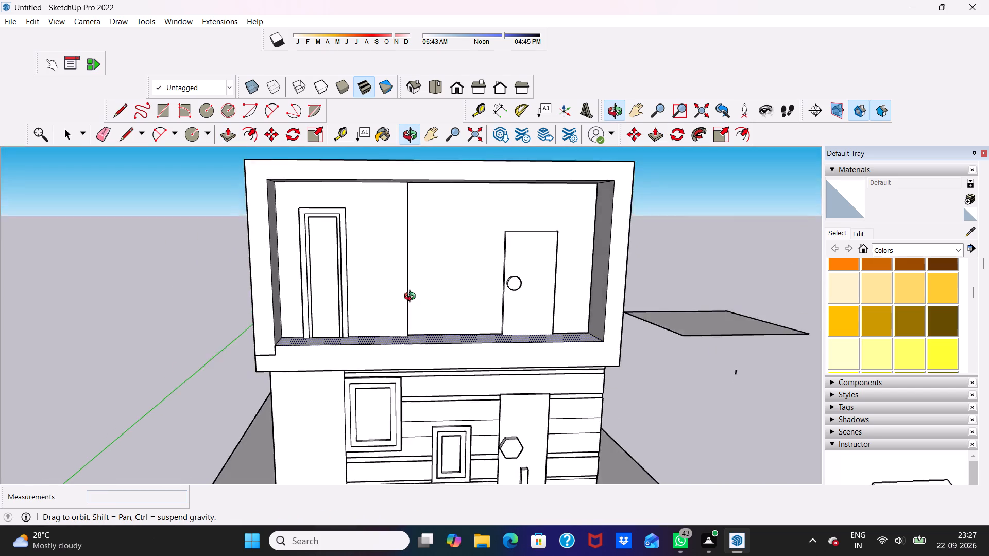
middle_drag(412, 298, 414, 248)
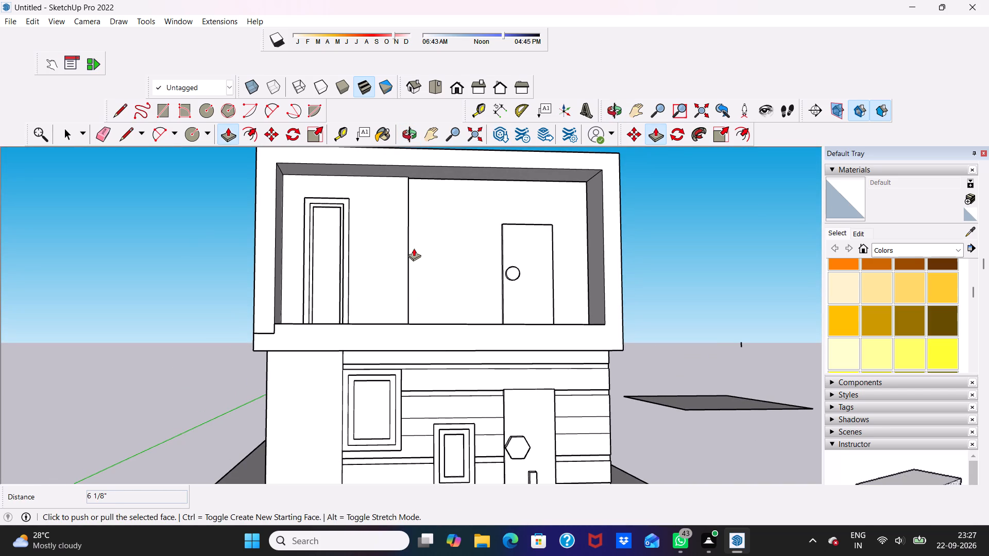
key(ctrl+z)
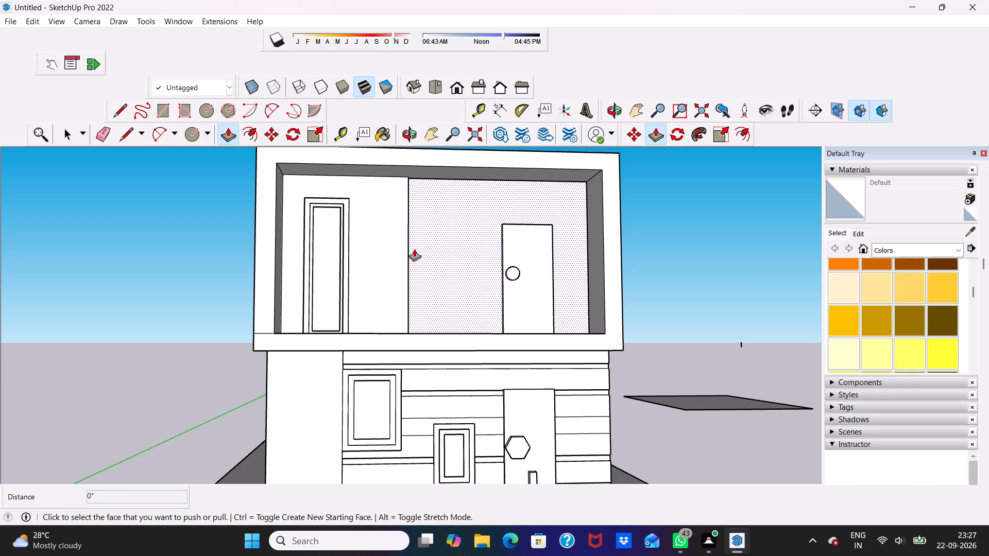
Draw a rectangle about 18' 13/16" by 3' 8 1/8" across the lower part of the upper-floor frame's front opening.
scroll(414, 249, up, 5)
key(space)
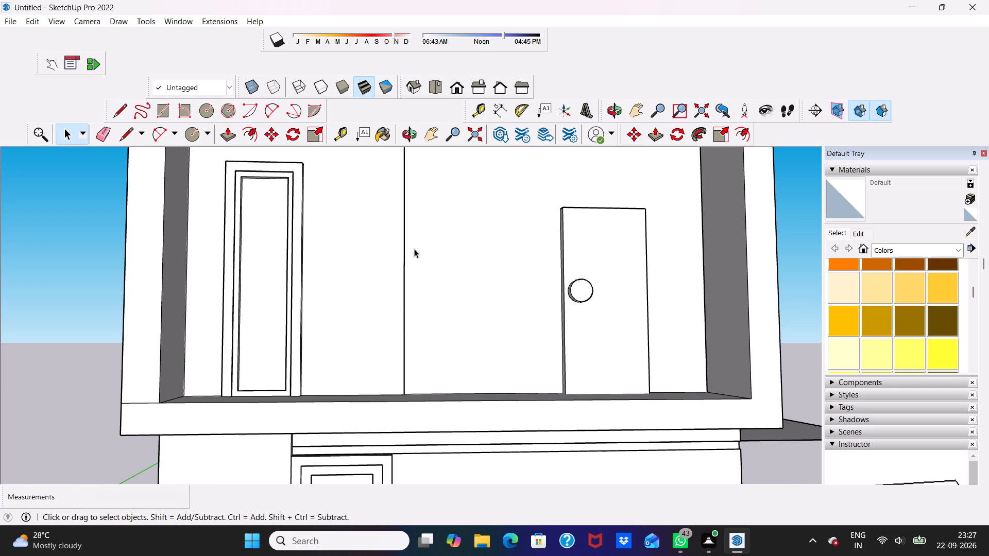
middle_drag(174, 355, 216, 277)
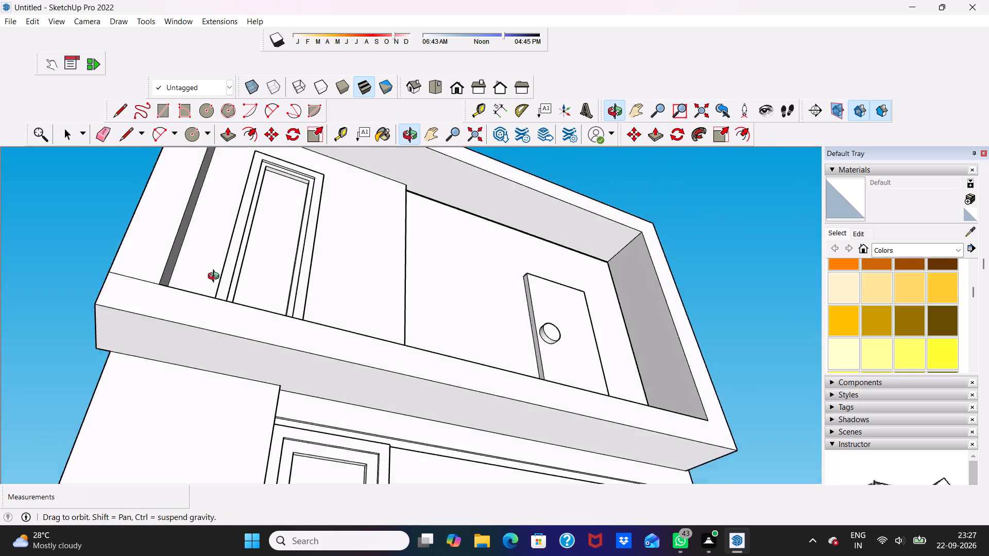
middle_drag(216, 277, 133, 394)
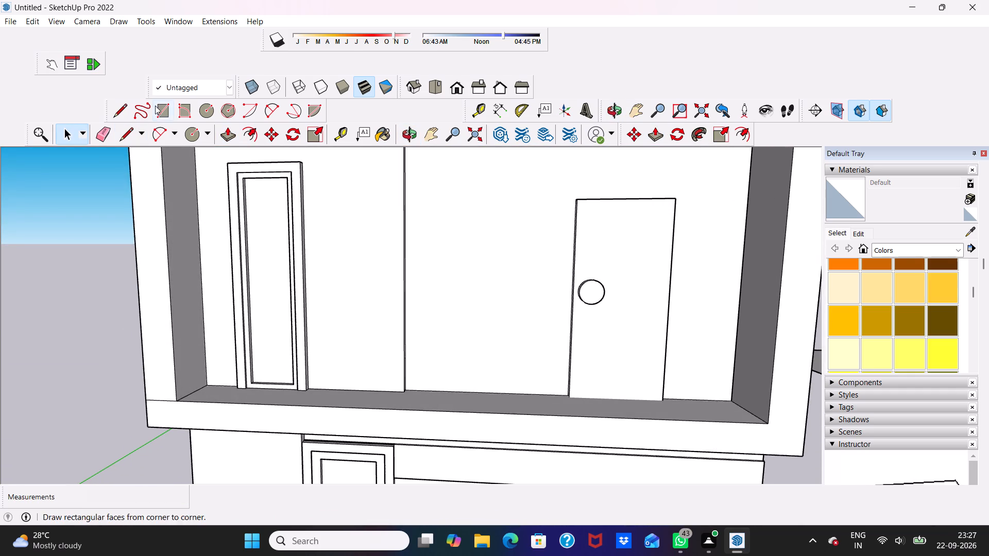
scroll(171, 131, up, 2)
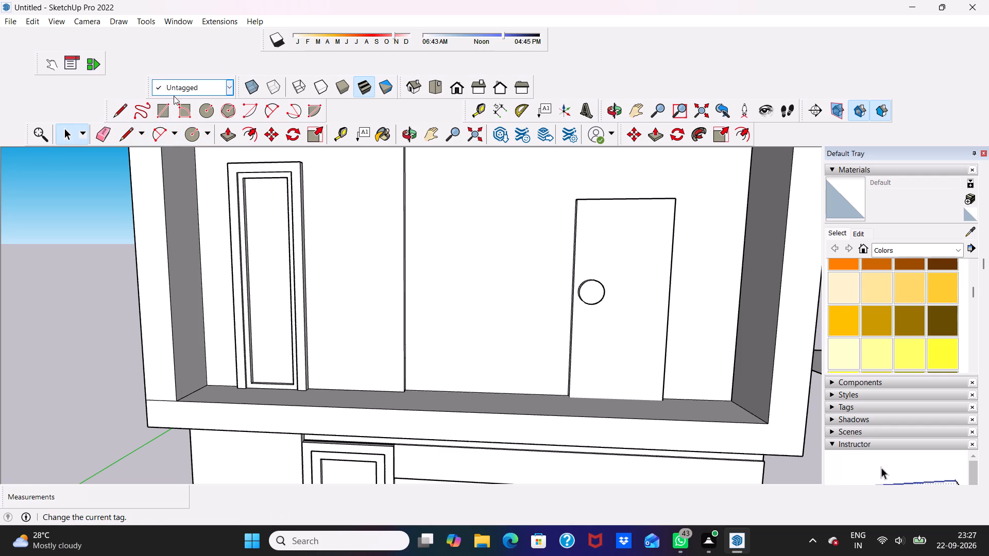
click(162, 114)
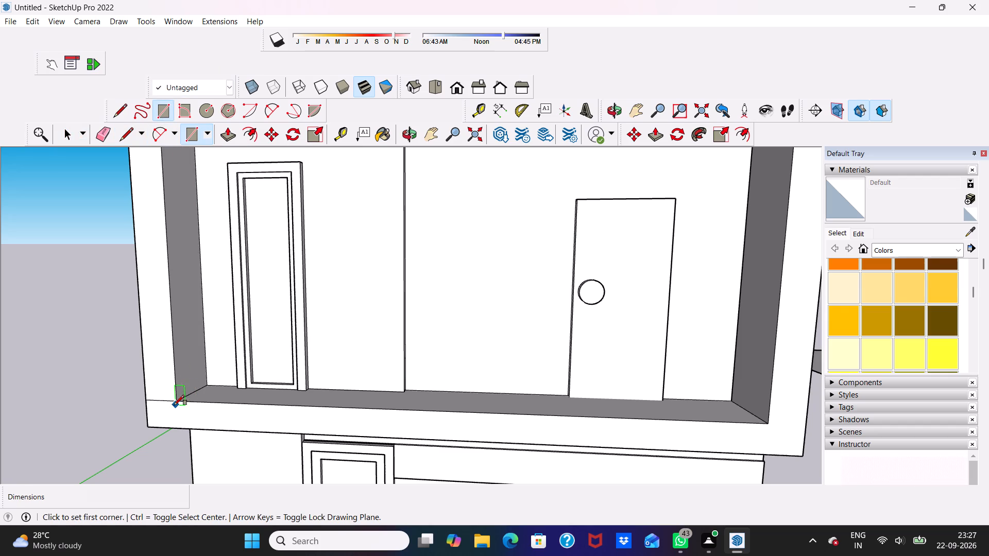
click(173, 400)
scroll(282, 373, down, 4)
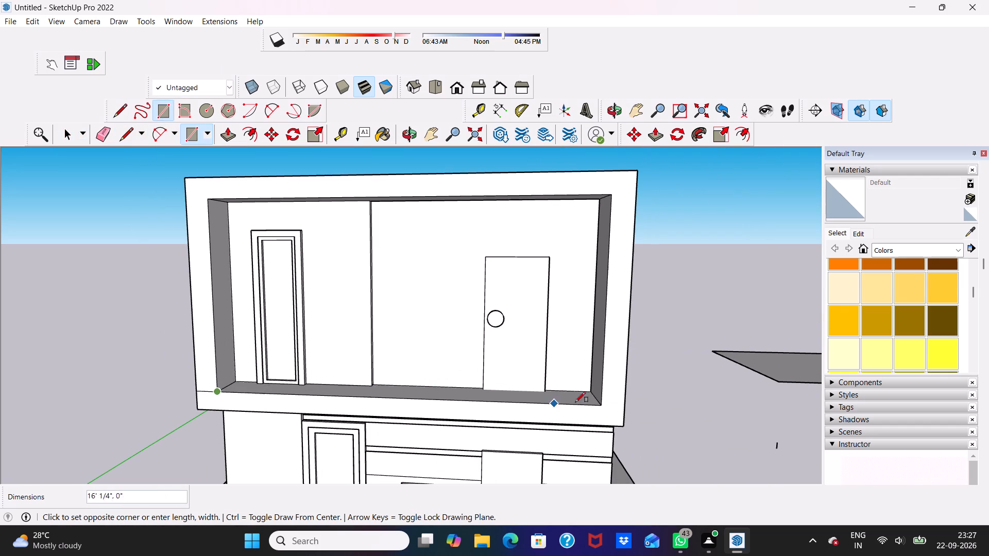
click(602, 406)
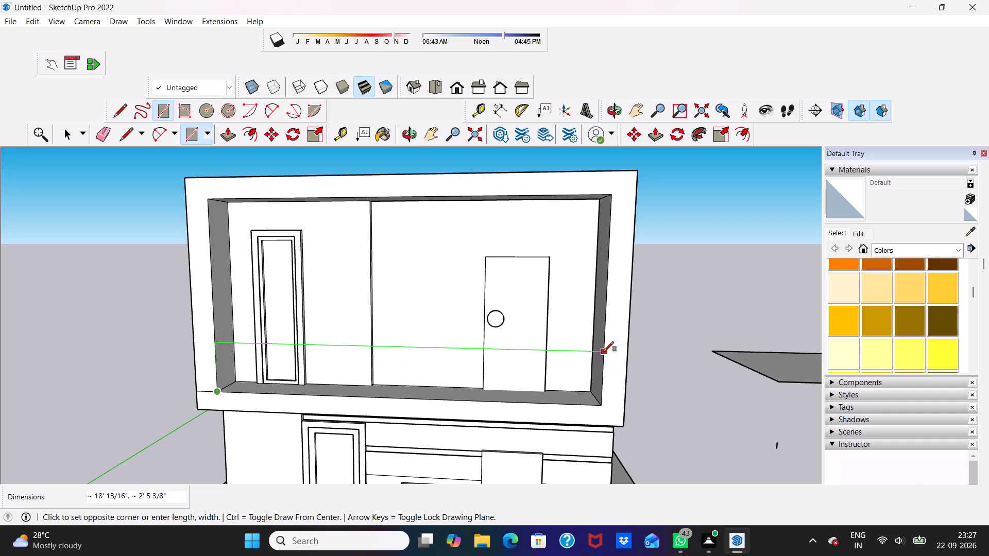
click(601, 324)
key(space)
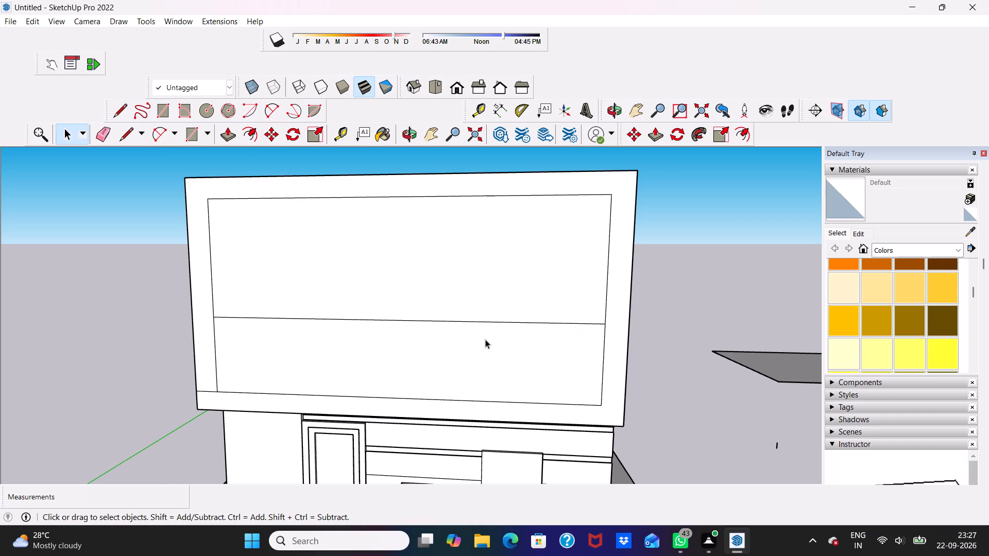
Delete the face covering the frame opening above the low front panel.
click(497, 271)
key(Delete)
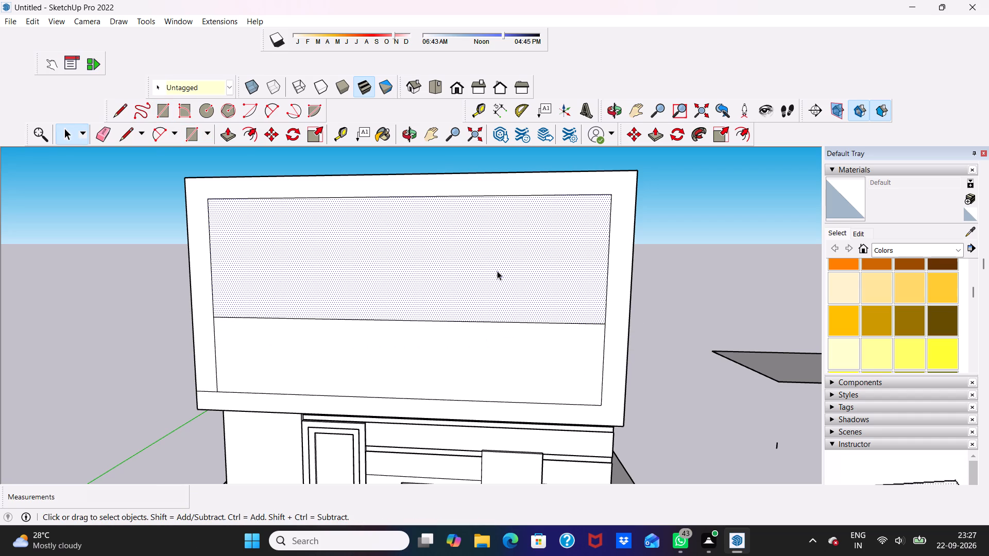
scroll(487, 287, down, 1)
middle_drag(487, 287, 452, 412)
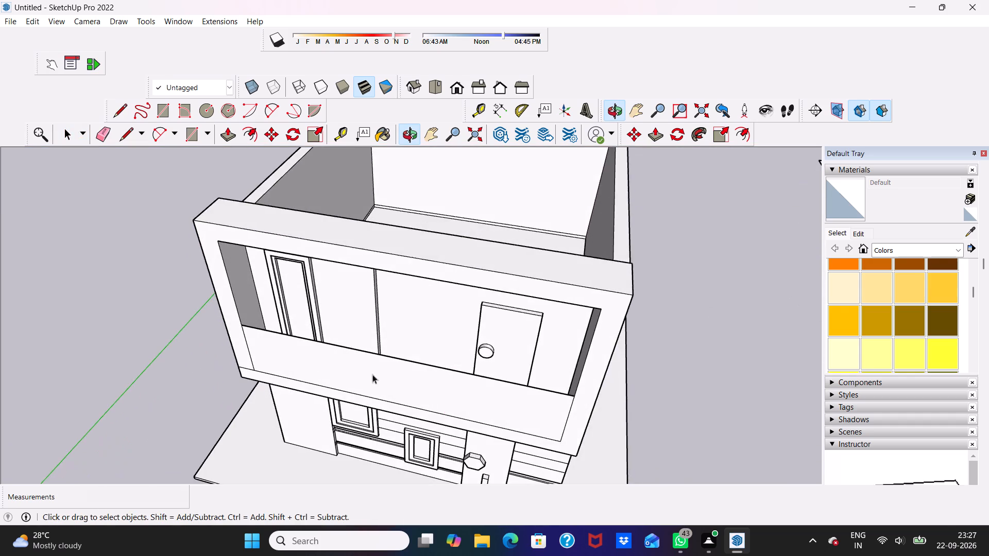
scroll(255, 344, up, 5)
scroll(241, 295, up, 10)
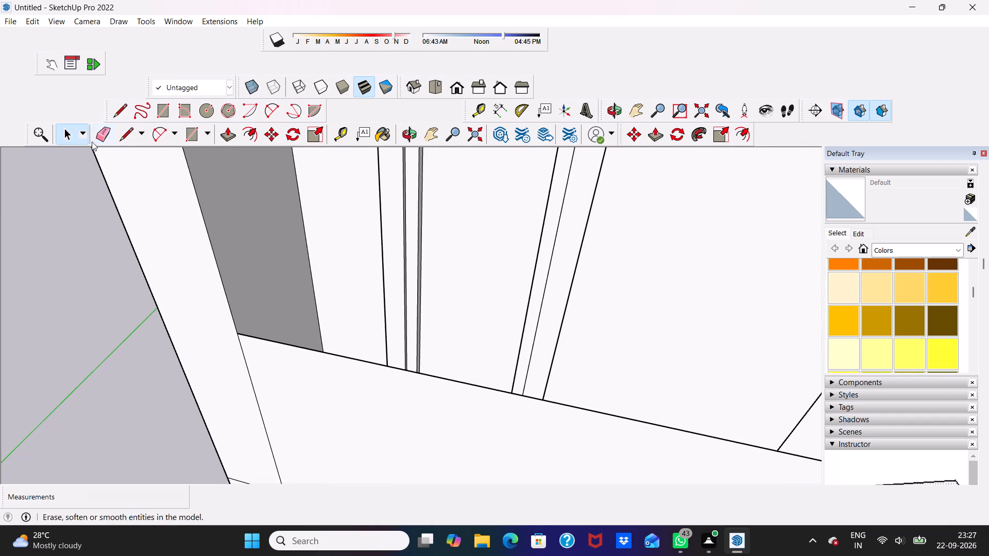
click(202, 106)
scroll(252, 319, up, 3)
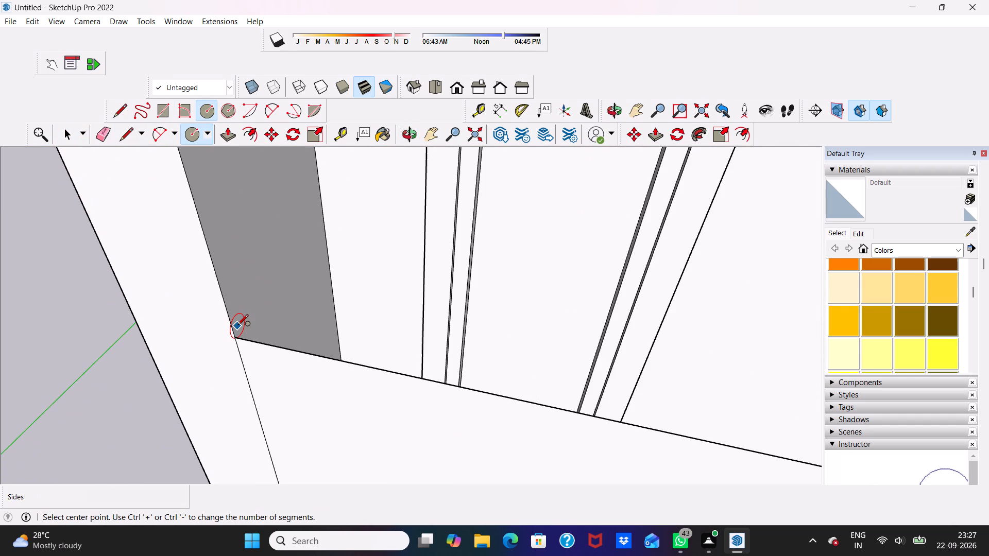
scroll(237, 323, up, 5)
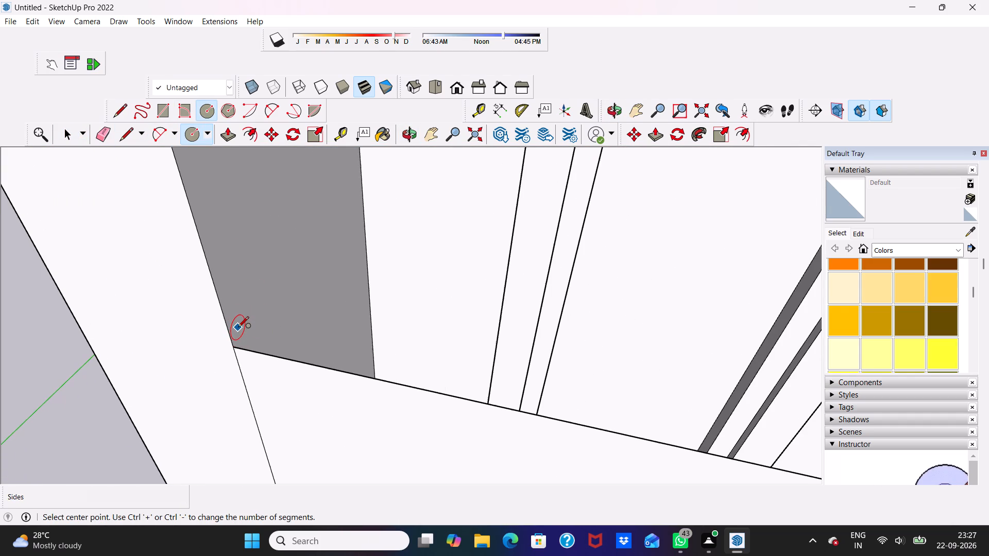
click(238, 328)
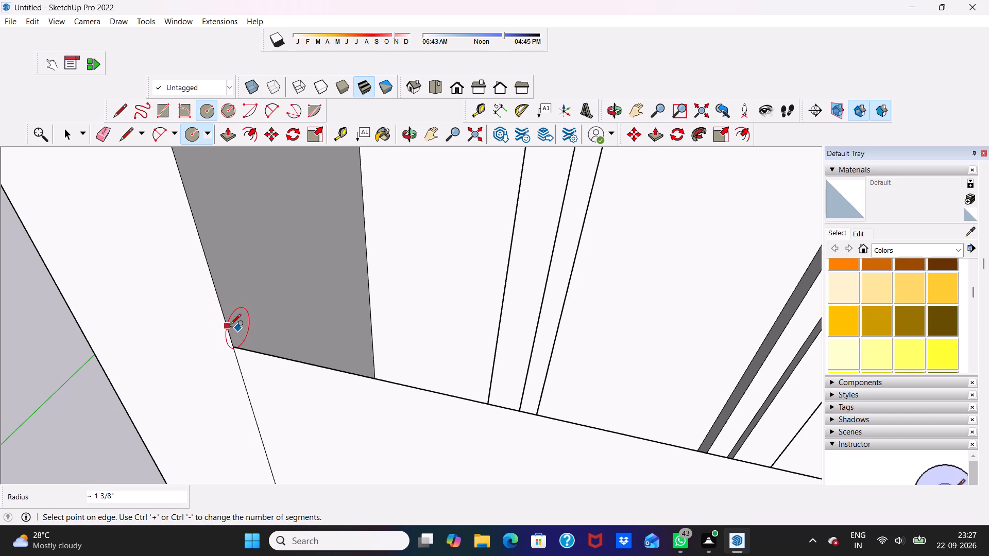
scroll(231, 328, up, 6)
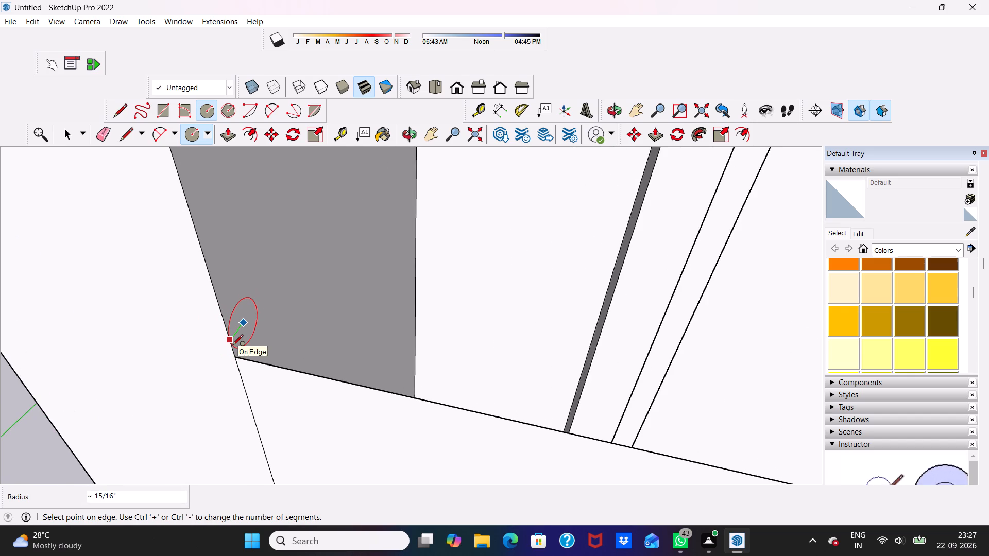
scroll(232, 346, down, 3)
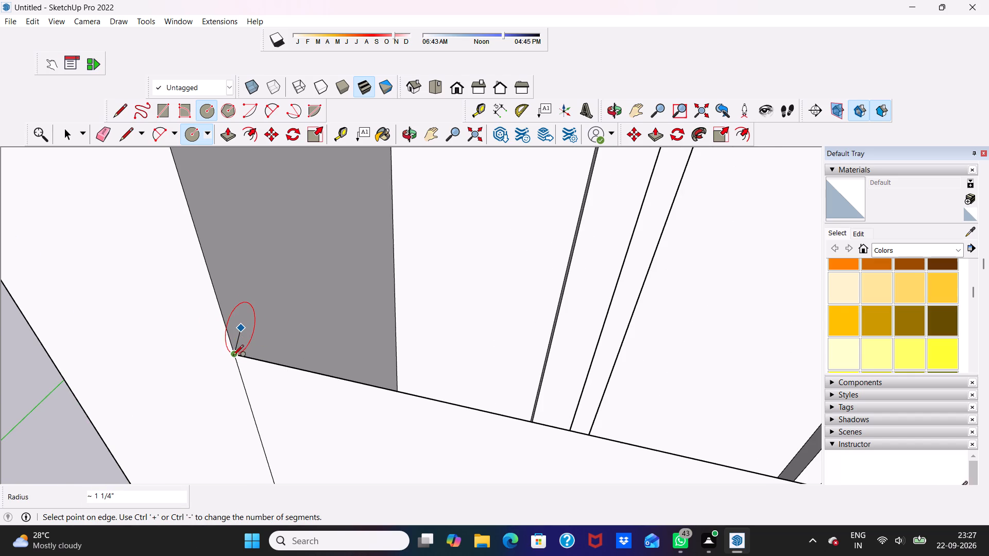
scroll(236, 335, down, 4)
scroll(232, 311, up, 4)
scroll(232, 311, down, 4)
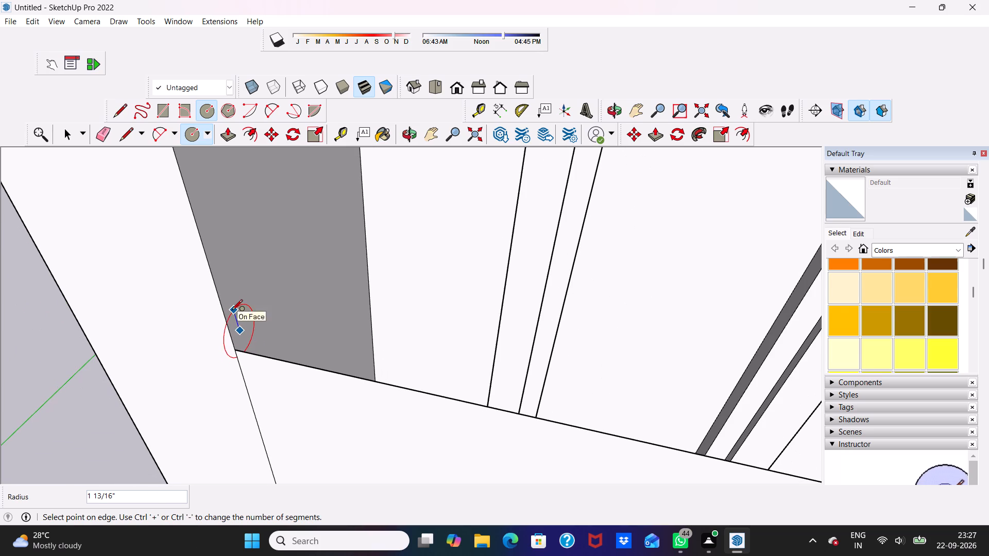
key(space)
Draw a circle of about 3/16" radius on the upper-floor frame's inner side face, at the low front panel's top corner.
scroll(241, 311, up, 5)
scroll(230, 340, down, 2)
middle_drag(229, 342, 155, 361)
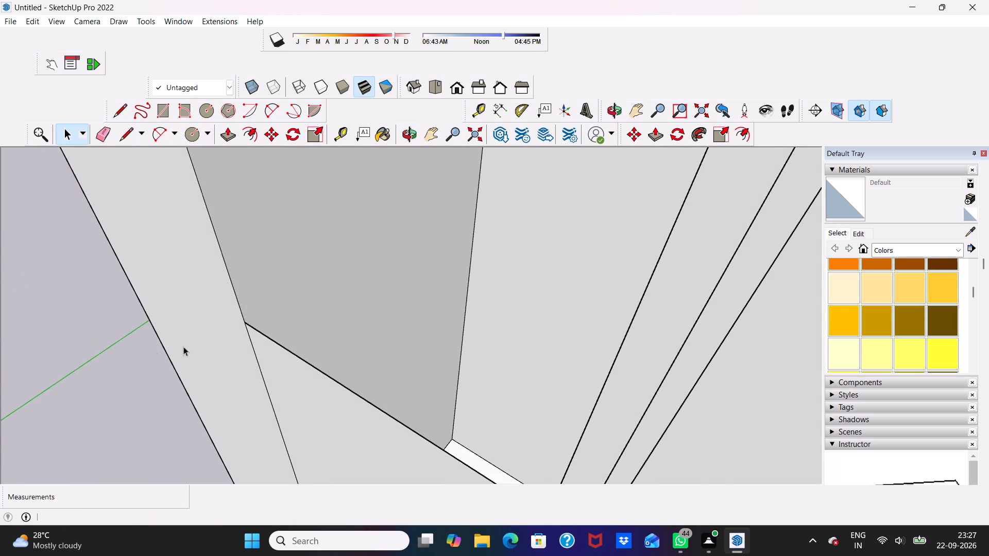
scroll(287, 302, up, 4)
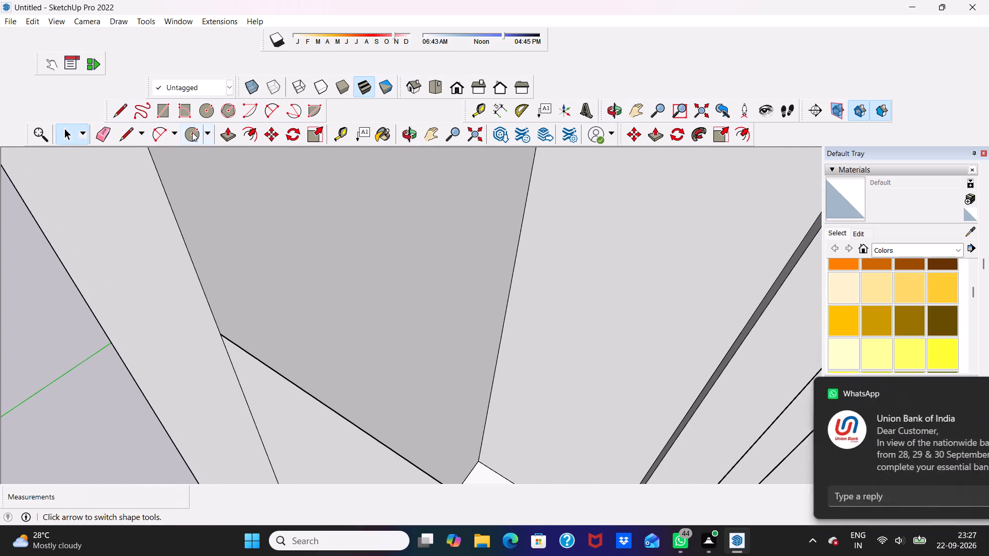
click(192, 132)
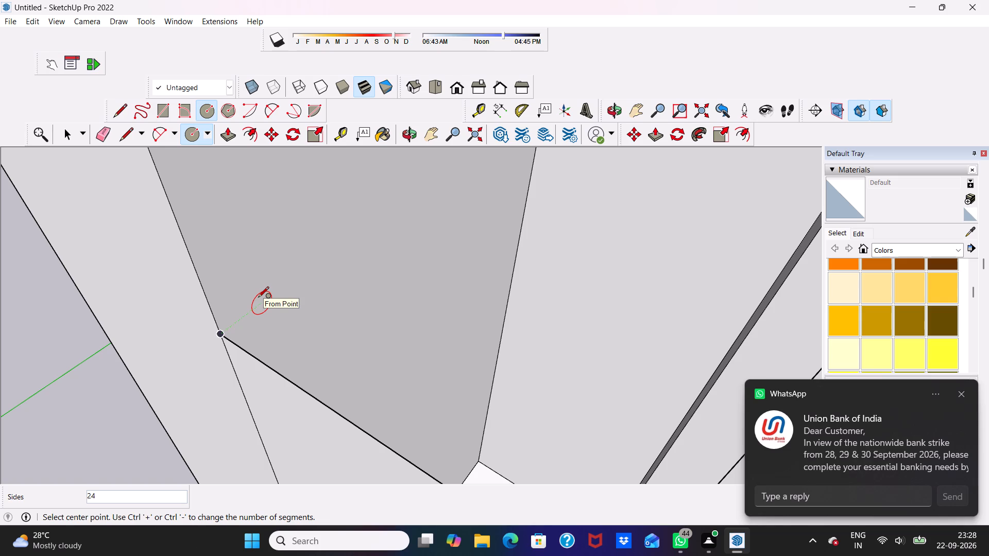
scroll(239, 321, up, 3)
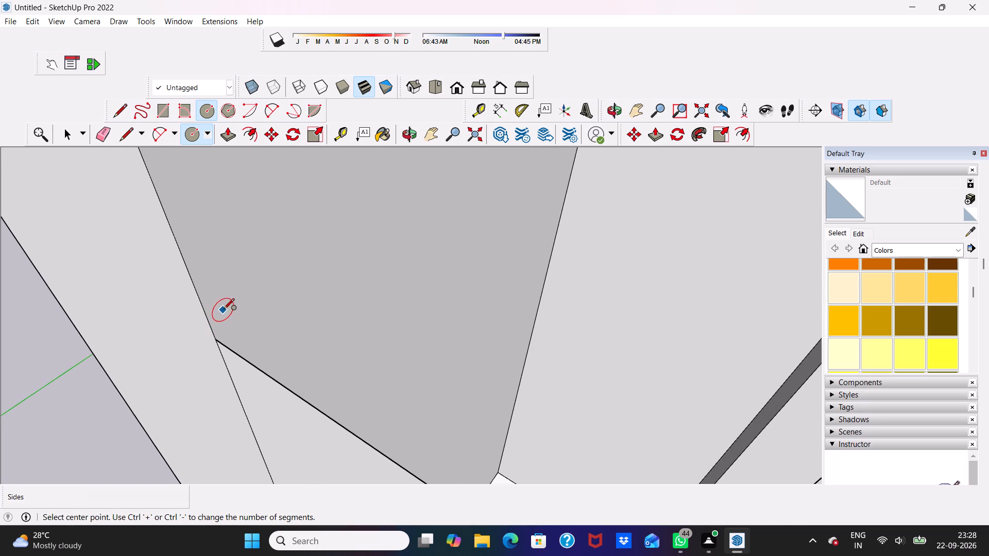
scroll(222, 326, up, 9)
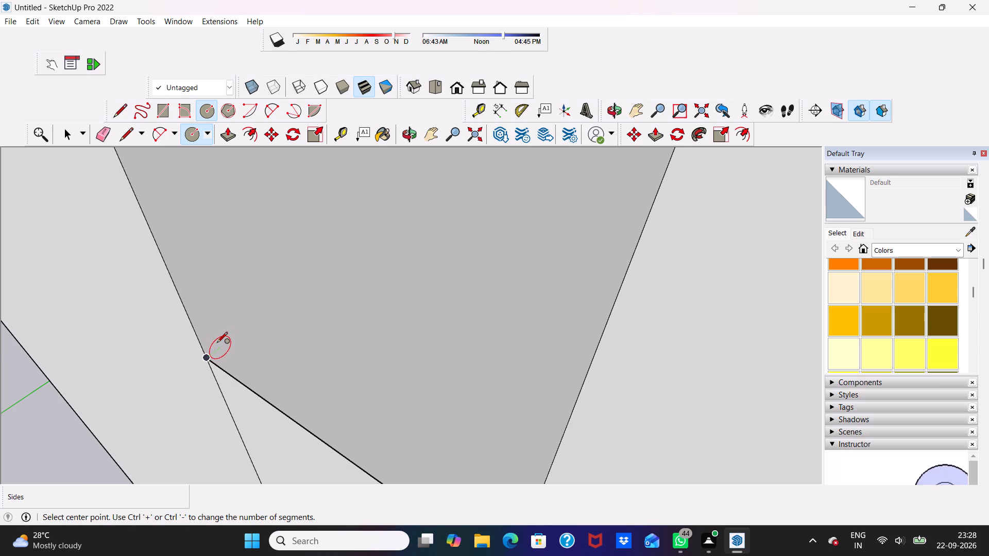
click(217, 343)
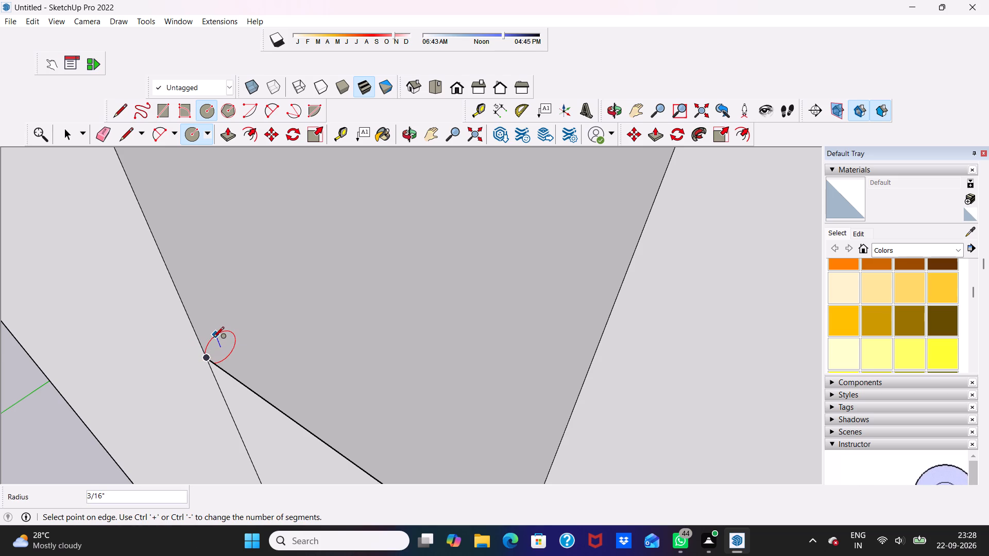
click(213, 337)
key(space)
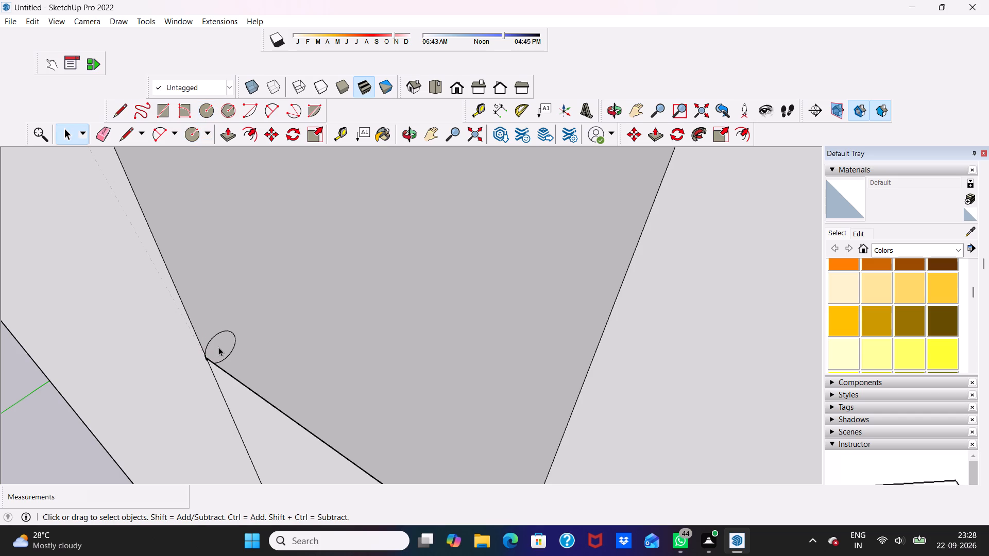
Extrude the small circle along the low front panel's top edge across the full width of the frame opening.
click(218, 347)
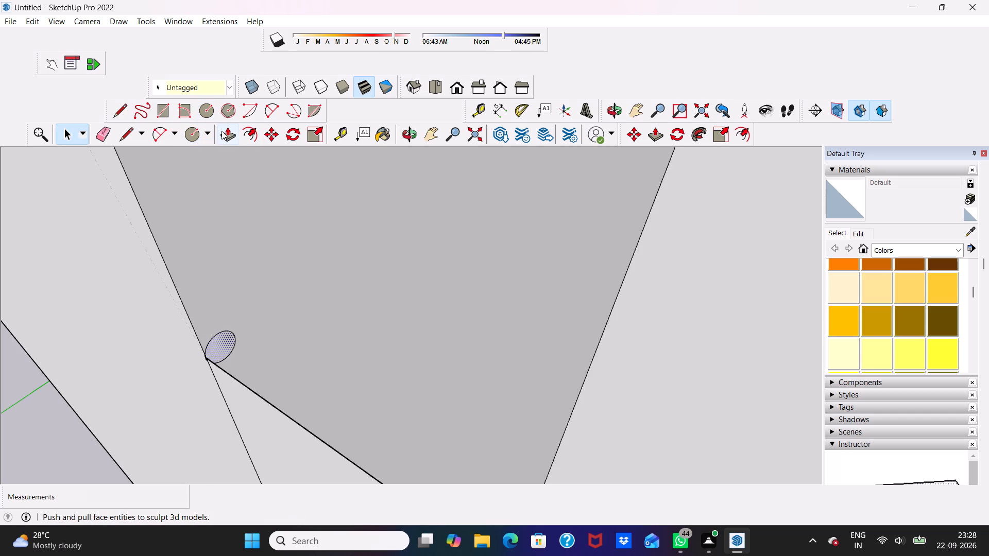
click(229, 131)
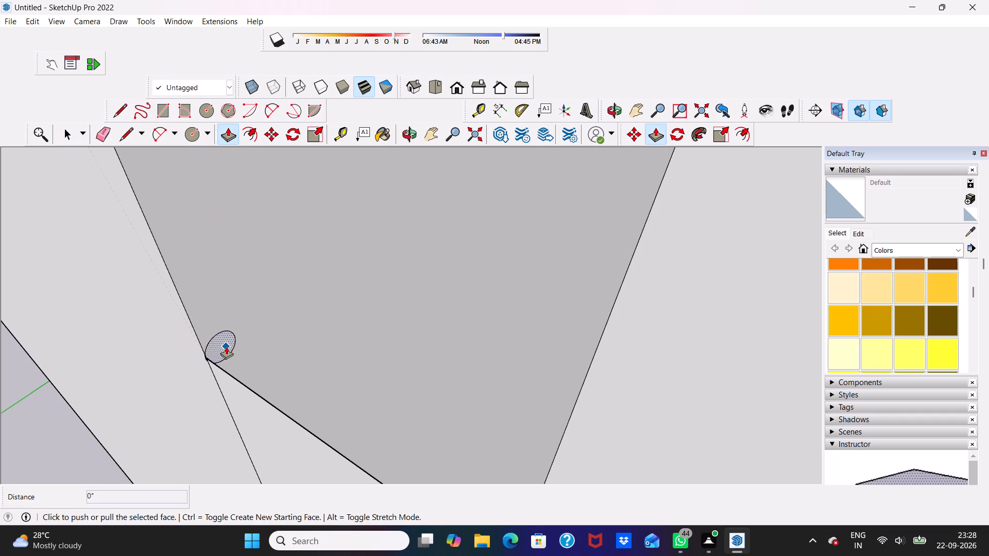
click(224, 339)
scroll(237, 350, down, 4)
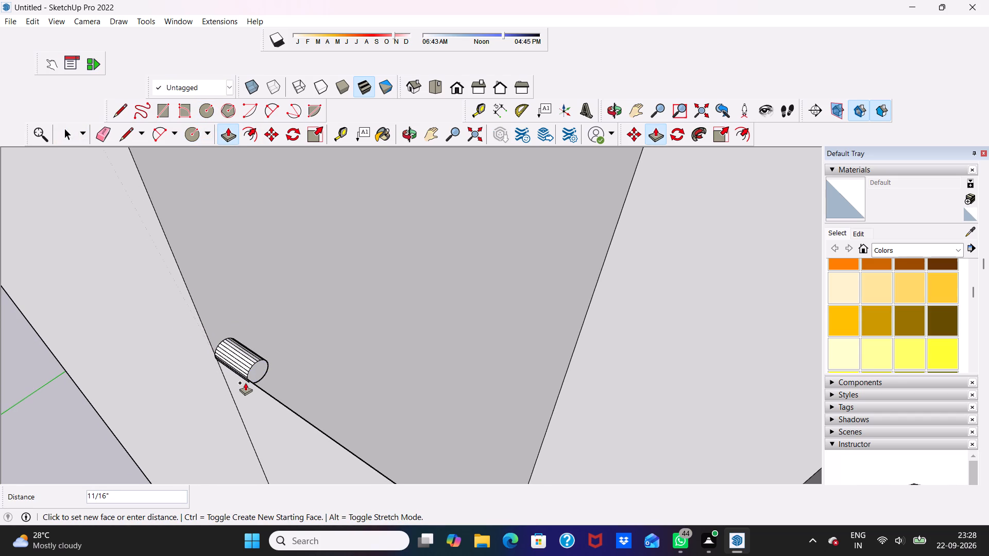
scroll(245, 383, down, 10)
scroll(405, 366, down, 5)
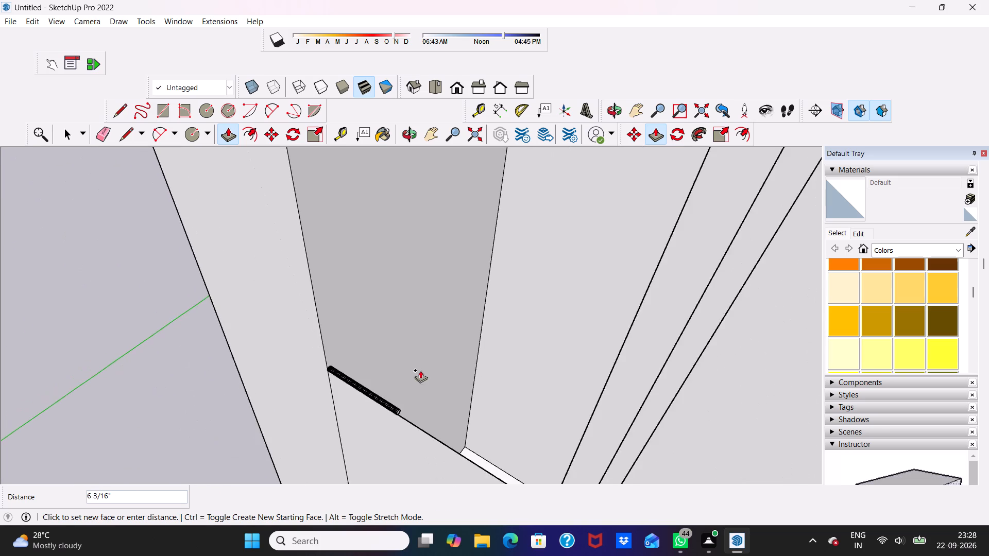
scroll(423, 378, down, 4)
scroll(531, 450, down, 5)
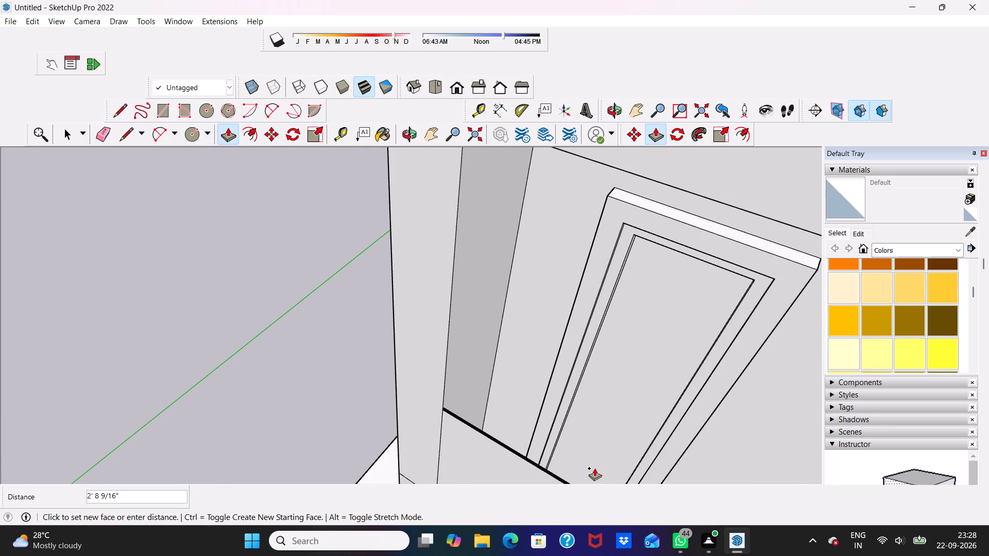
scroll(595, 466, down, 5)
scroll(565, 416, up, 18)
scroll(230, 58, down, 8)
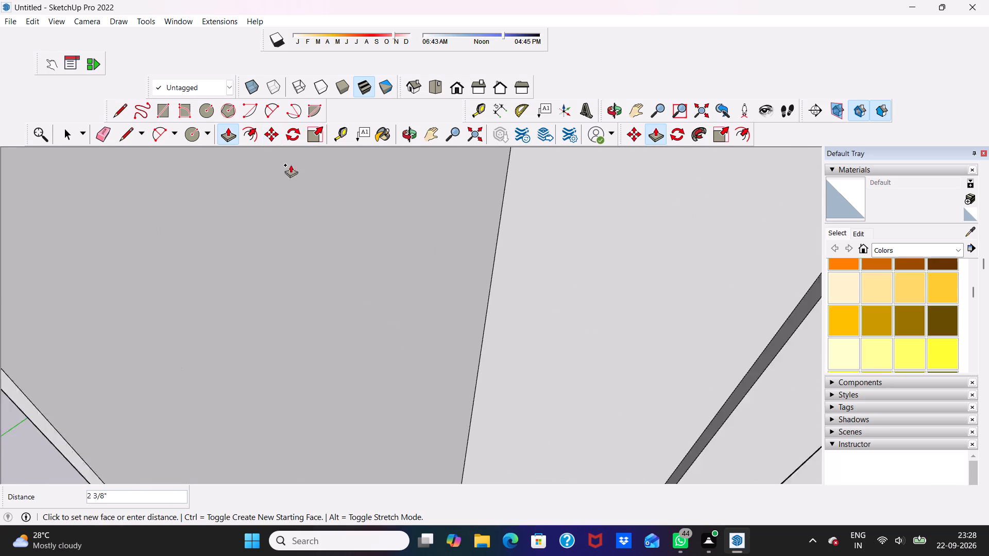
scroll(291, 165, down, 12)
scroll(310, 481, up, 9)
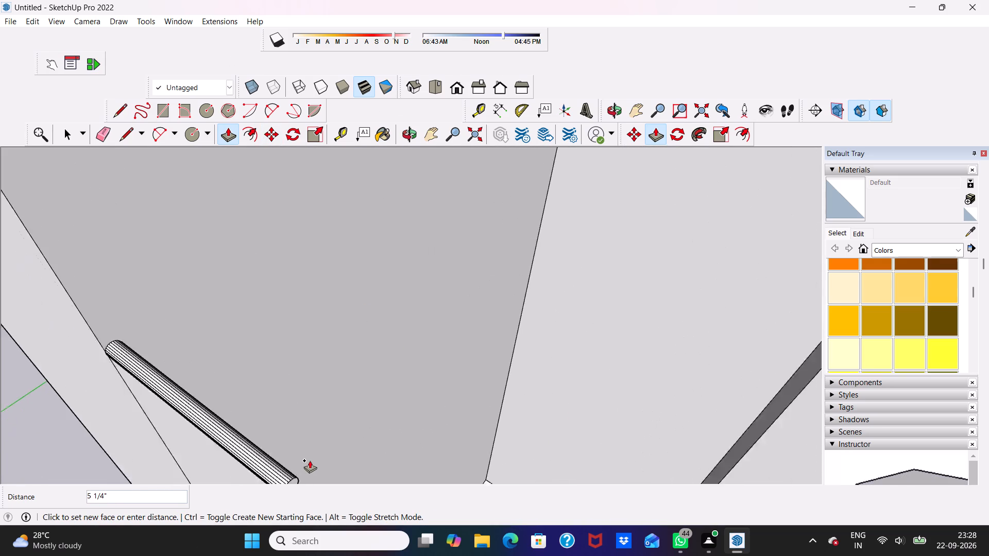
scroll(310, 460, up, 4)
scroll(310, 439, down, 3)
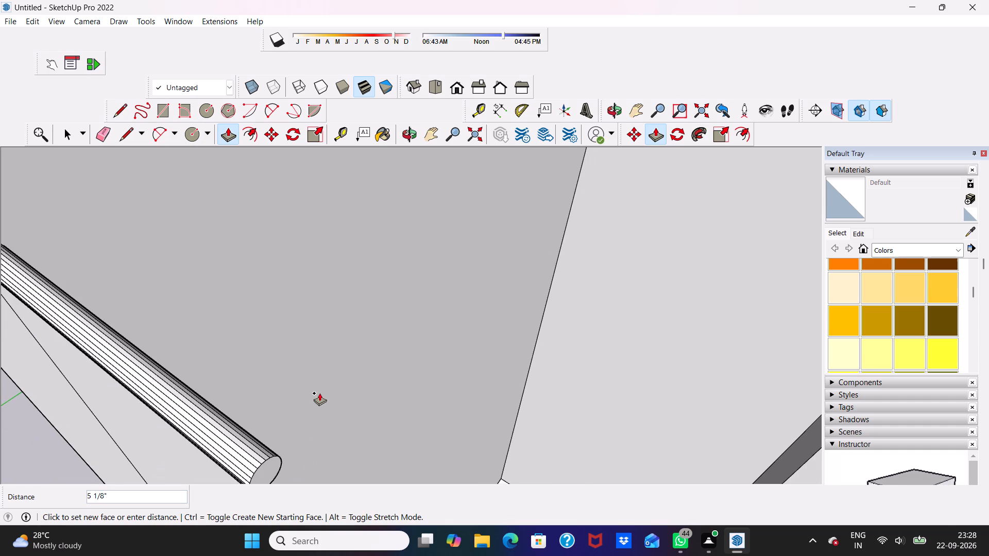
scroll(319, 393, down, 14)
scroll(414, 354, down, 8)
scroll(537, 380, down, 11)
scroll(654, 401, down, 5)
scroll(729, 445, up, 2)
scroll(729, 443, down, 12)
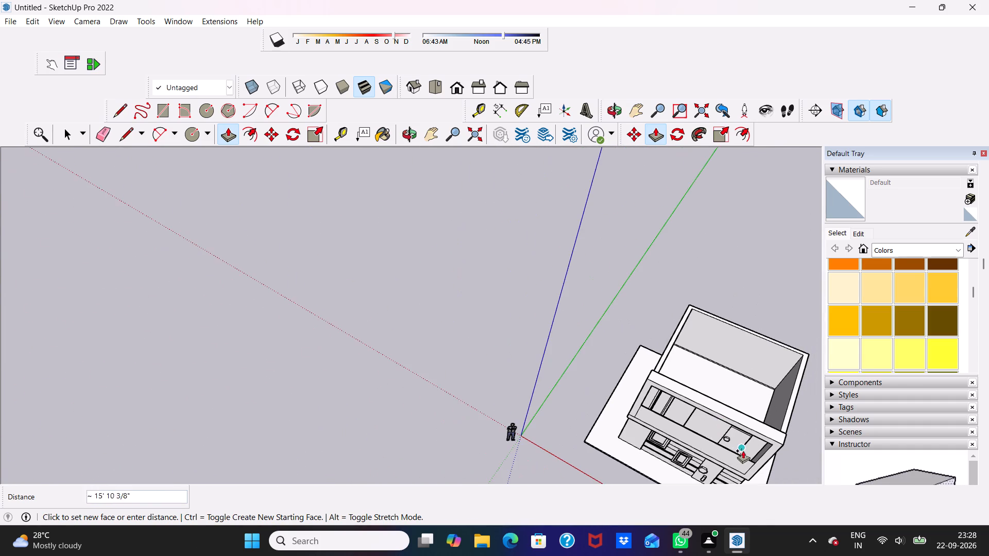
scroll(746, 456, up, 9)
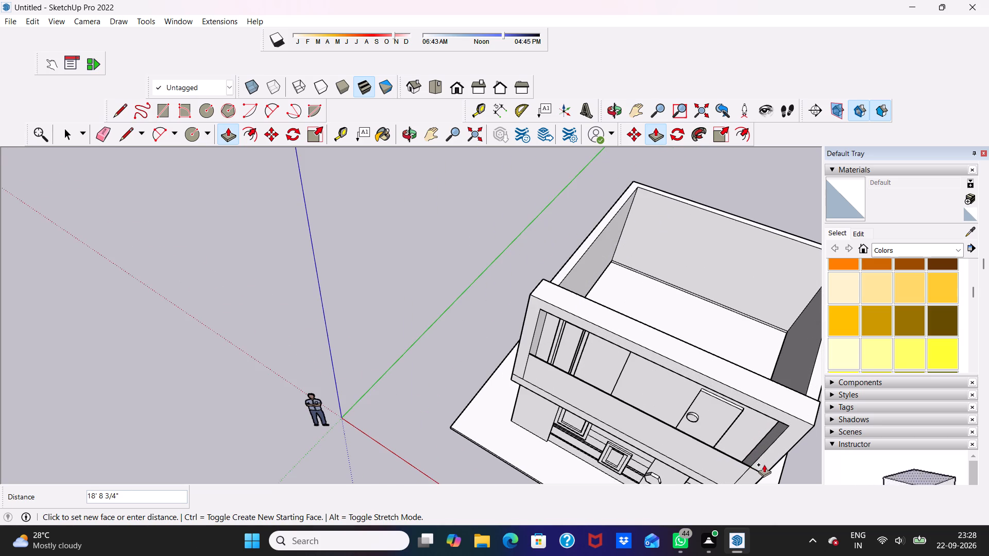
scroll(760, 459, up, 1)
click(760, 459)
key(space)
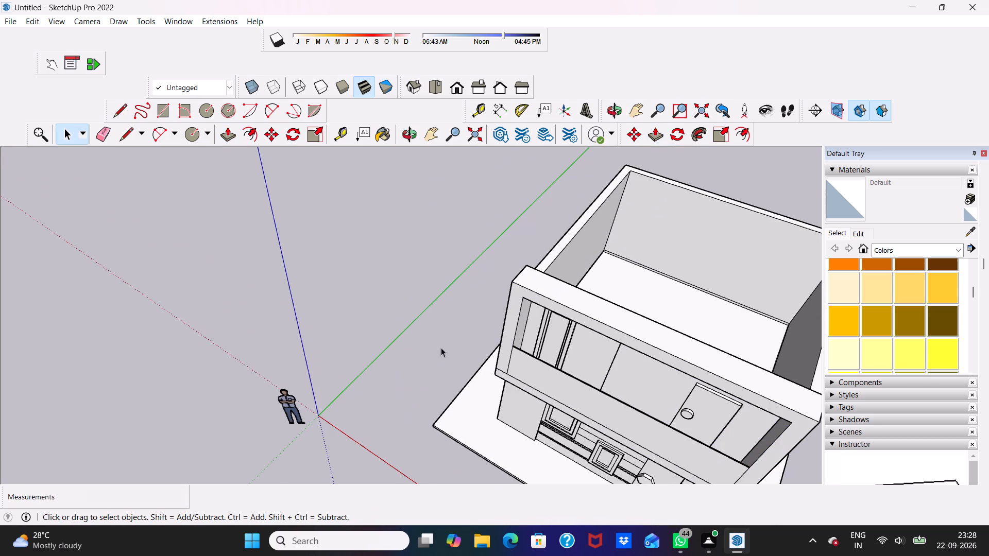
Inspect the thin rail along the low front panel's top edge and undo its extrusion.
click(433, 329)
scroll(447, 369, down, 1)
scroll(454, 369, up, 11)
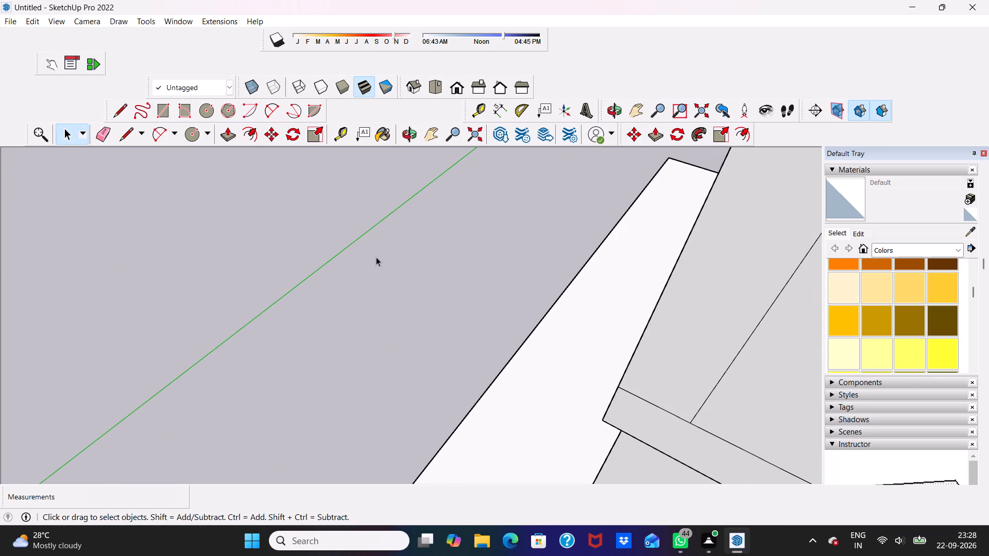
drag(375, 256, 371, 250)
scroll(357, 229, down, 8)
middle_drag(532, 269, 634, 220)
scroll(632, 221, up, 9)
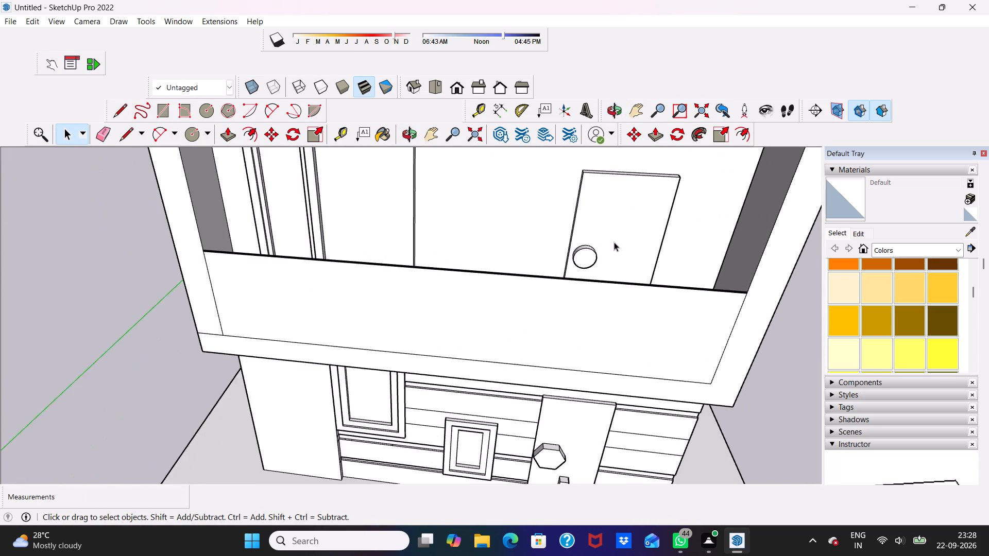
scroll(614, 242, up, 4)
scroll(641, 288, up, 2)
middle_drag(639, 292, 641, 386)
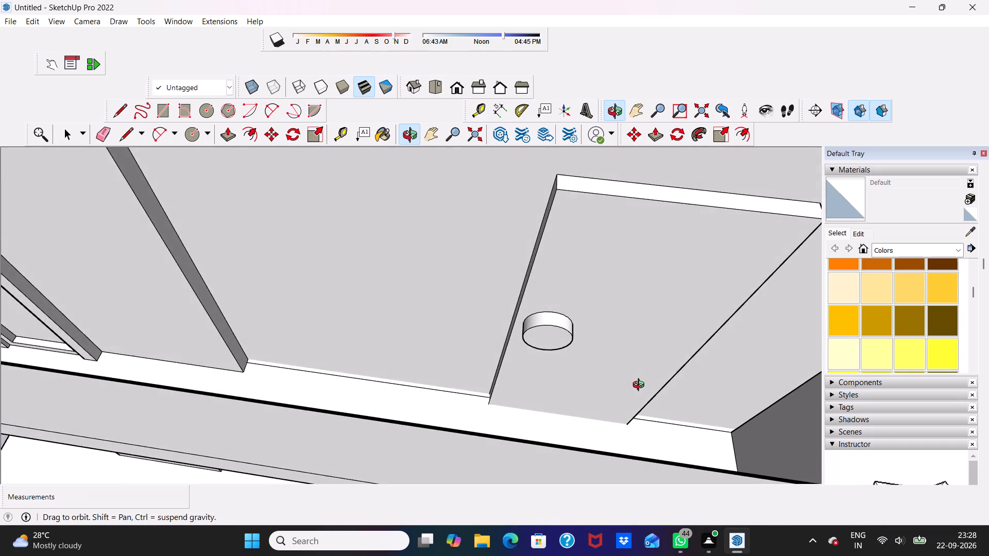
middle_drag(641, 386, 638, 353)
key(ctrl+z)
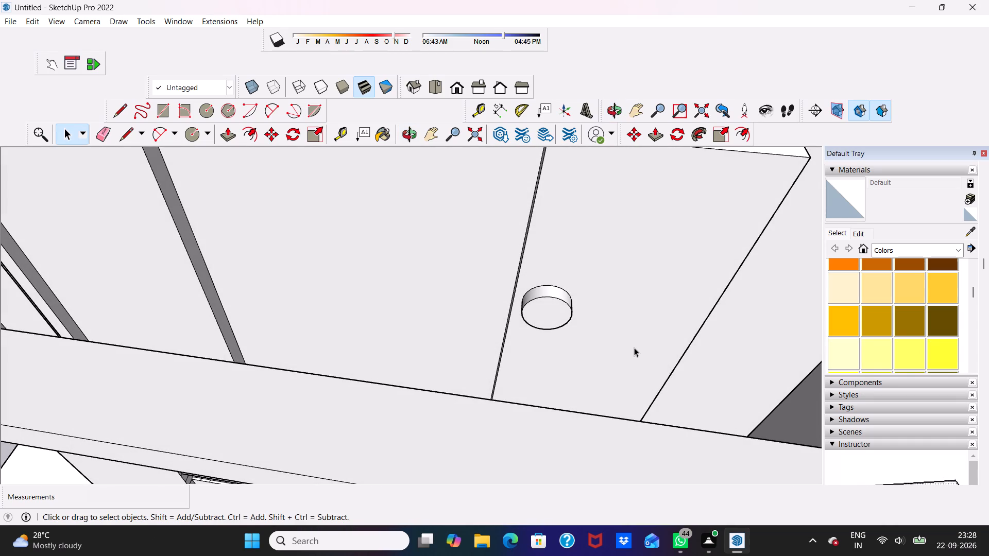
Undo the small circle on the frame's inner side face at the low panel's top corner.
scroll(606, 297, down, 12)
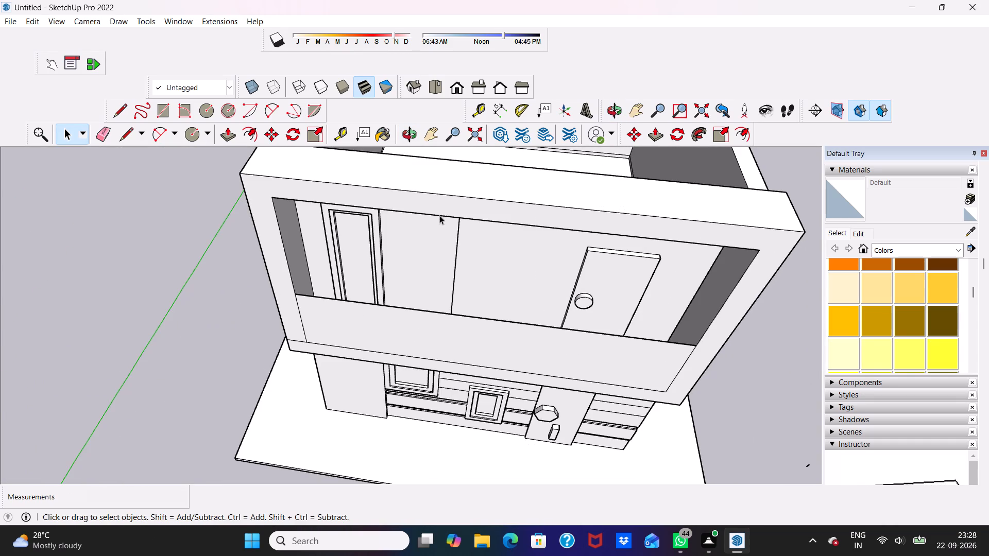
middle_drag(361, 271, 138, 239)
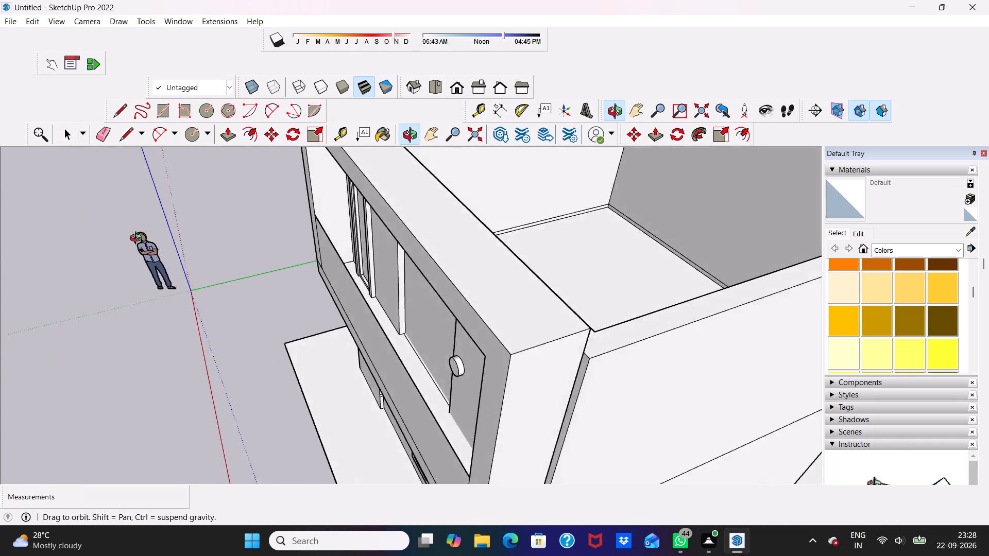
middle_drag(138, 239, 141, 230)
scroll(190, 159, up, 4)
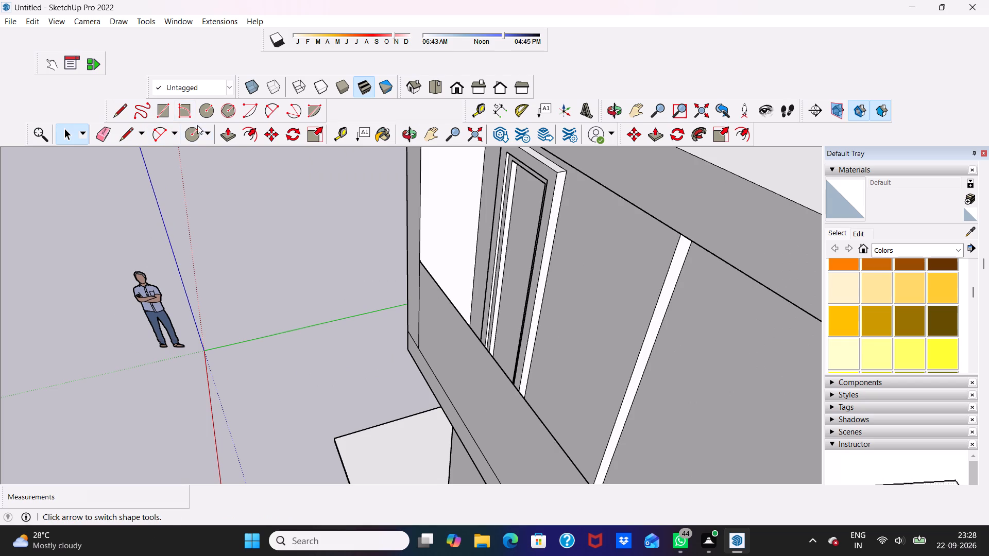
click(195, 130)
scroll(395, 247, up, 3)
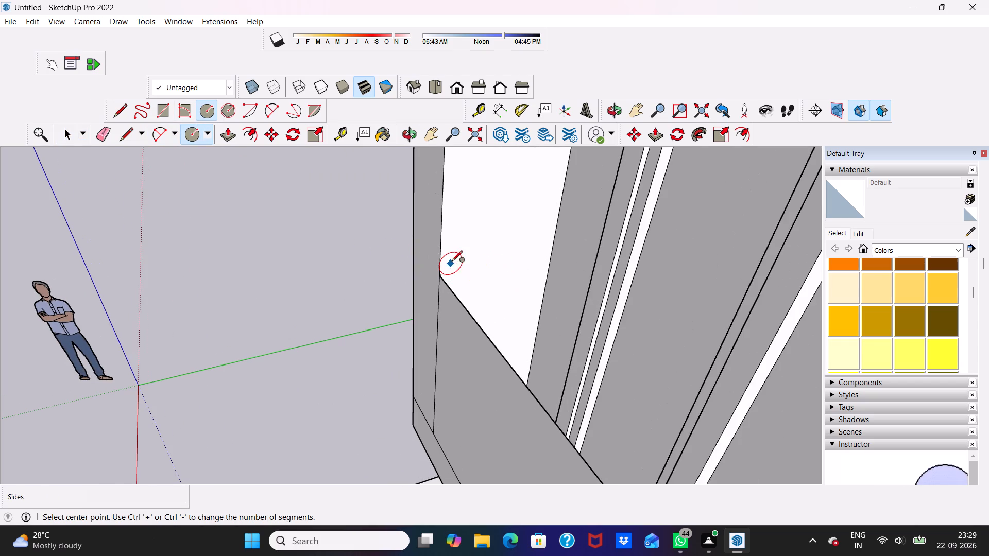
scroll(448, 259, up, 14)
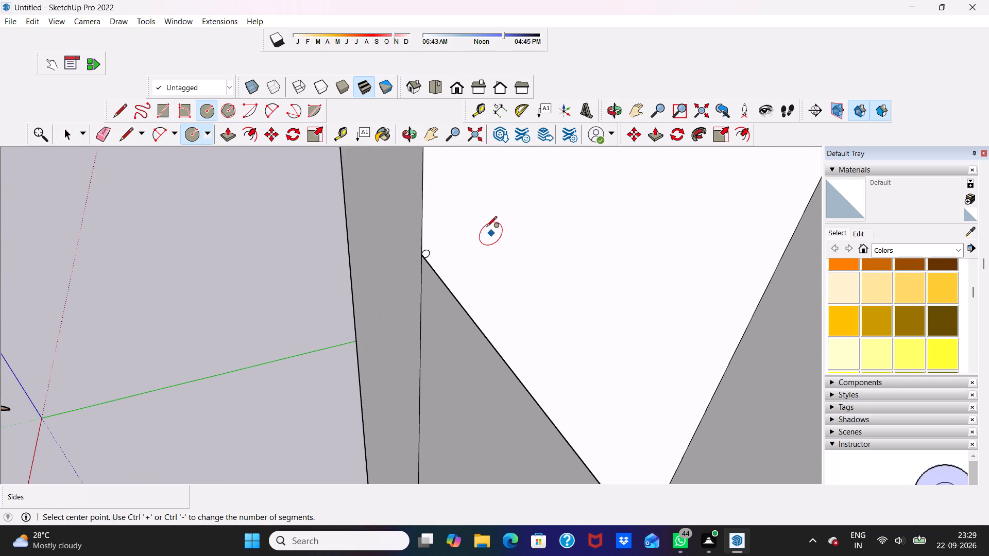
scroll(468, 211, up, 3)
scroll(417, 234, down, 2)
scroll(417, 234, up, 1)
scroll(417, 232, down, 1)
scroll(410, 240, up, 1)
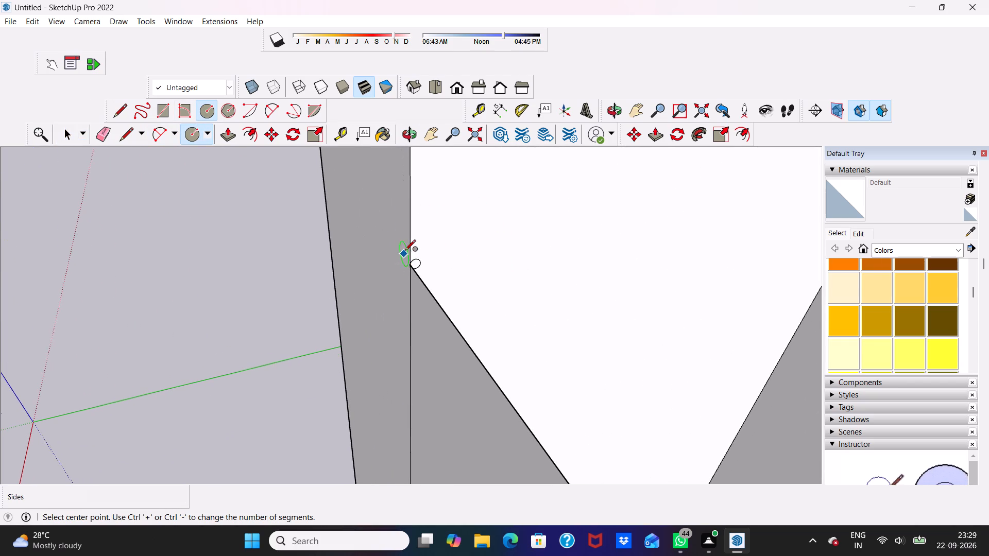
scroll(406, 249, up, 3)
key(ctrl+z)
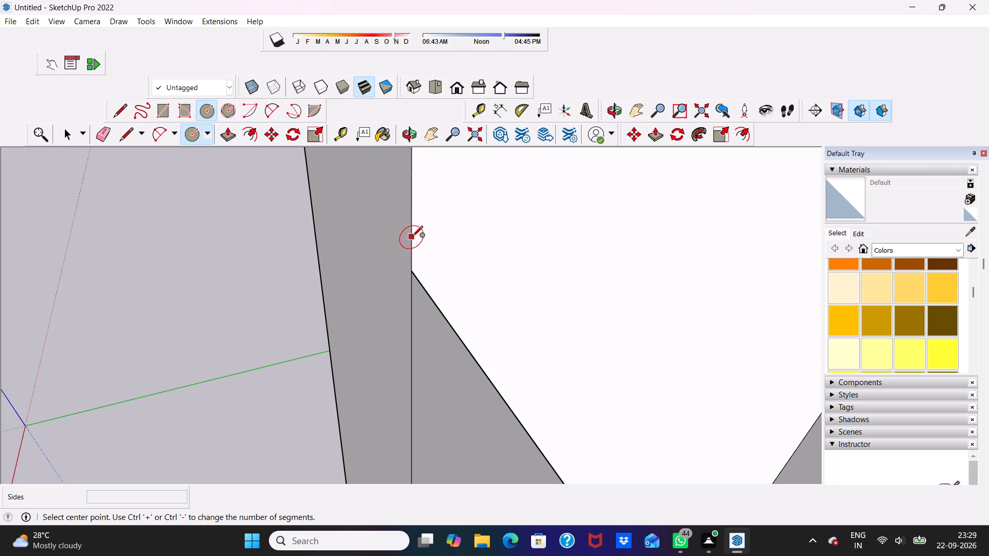
Draw a circle of about 5/16" radius on the frame's inner side face, just above the low front panel's top corner.
scroll(417, 249, up, 1)
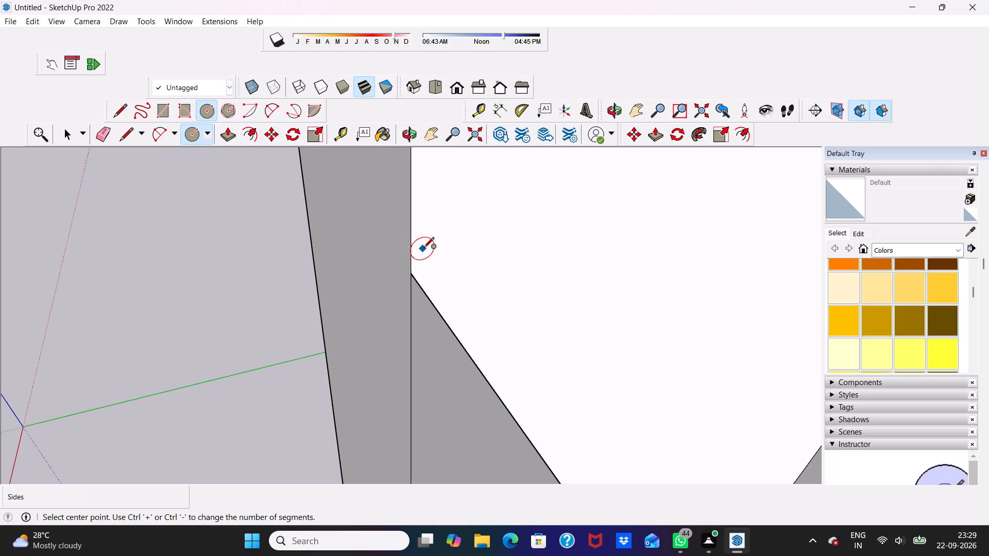
click(423, 248)
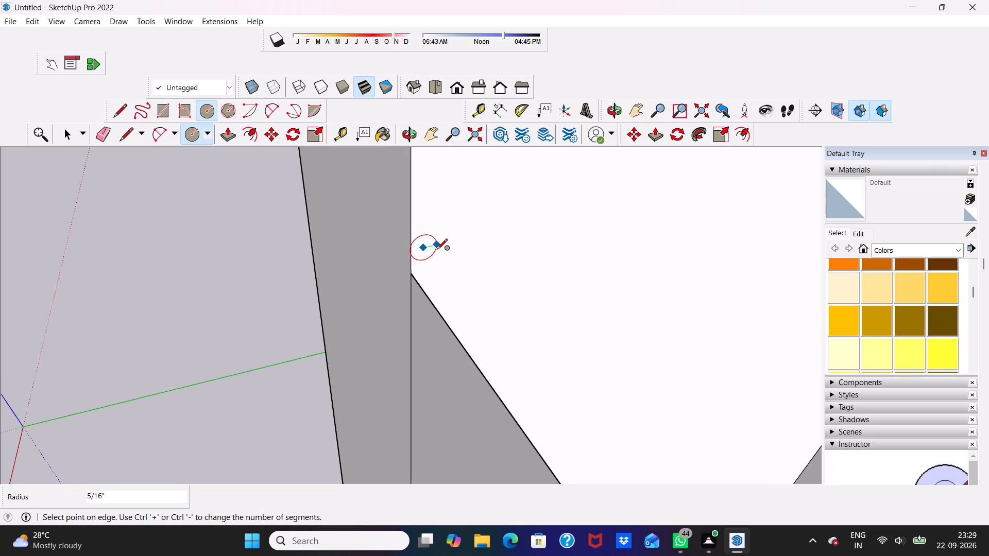
click(437, 251)
key(space)
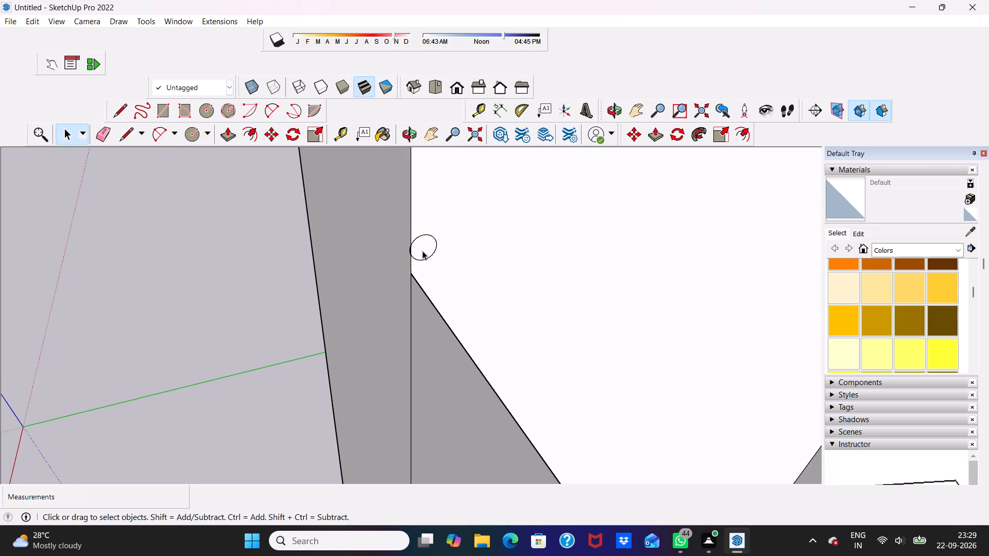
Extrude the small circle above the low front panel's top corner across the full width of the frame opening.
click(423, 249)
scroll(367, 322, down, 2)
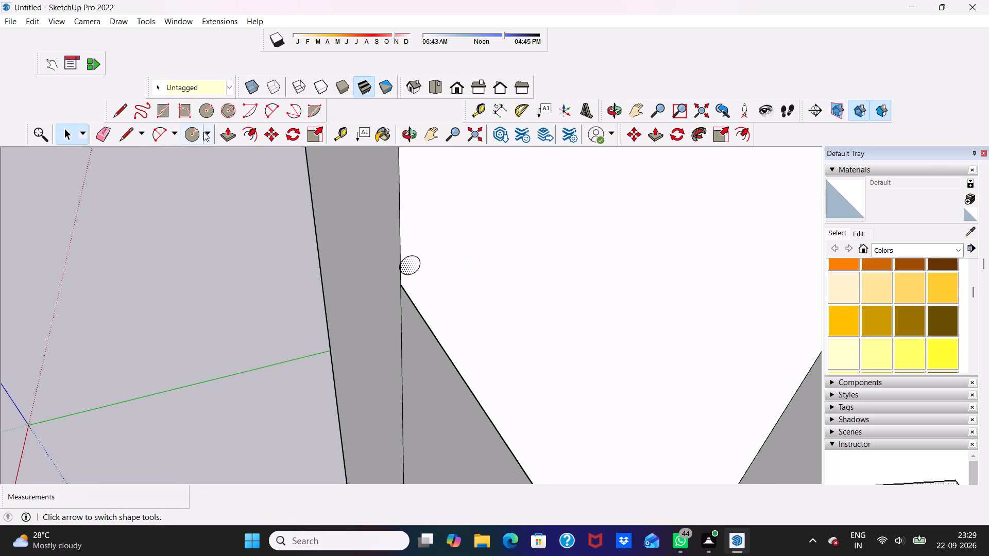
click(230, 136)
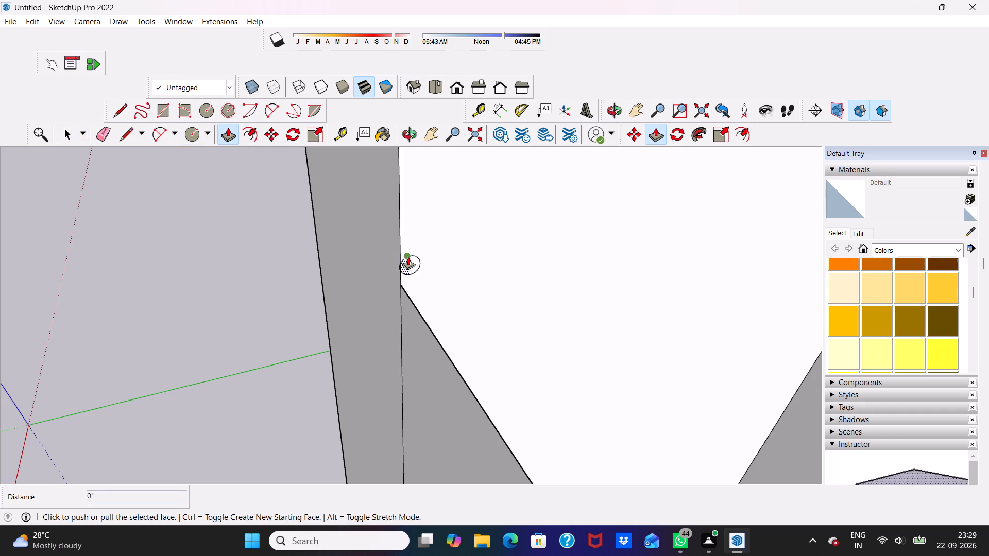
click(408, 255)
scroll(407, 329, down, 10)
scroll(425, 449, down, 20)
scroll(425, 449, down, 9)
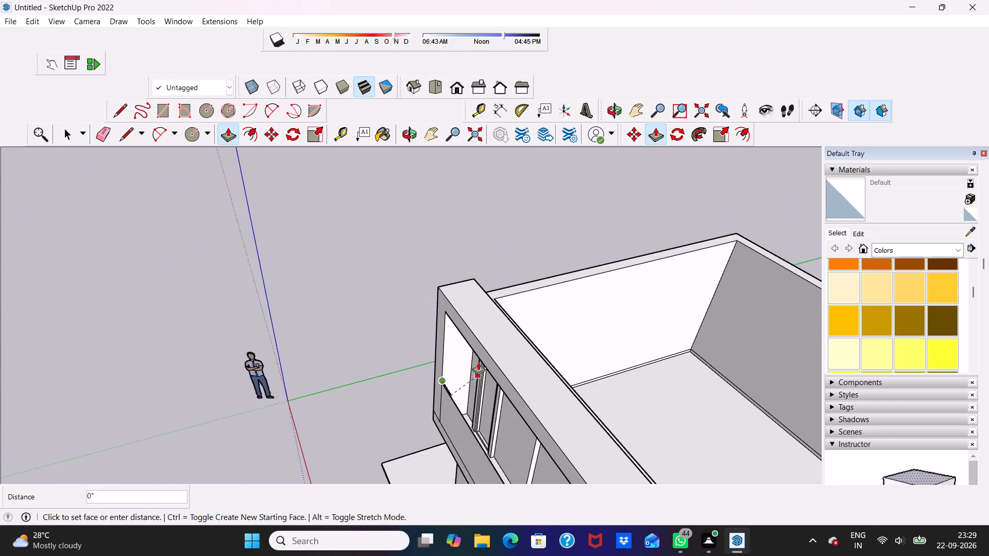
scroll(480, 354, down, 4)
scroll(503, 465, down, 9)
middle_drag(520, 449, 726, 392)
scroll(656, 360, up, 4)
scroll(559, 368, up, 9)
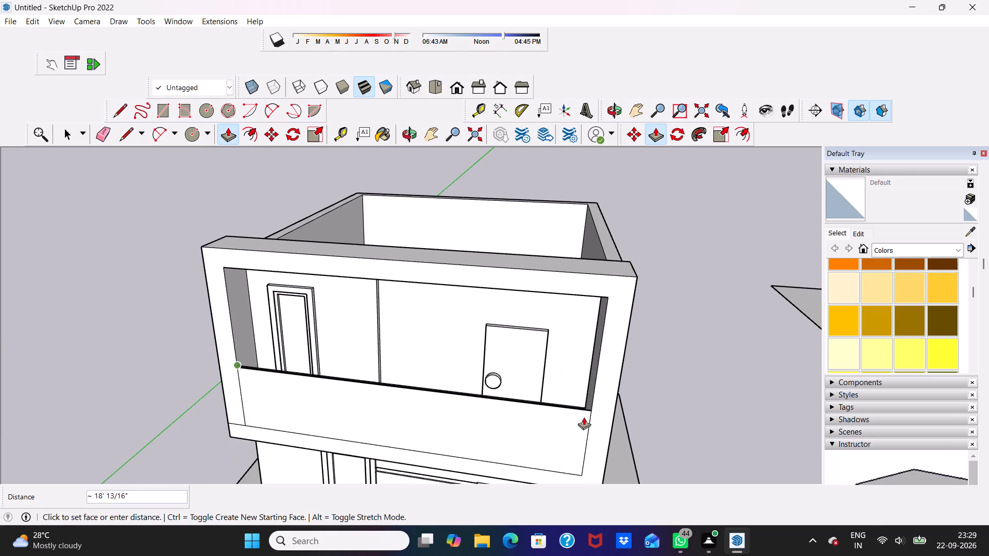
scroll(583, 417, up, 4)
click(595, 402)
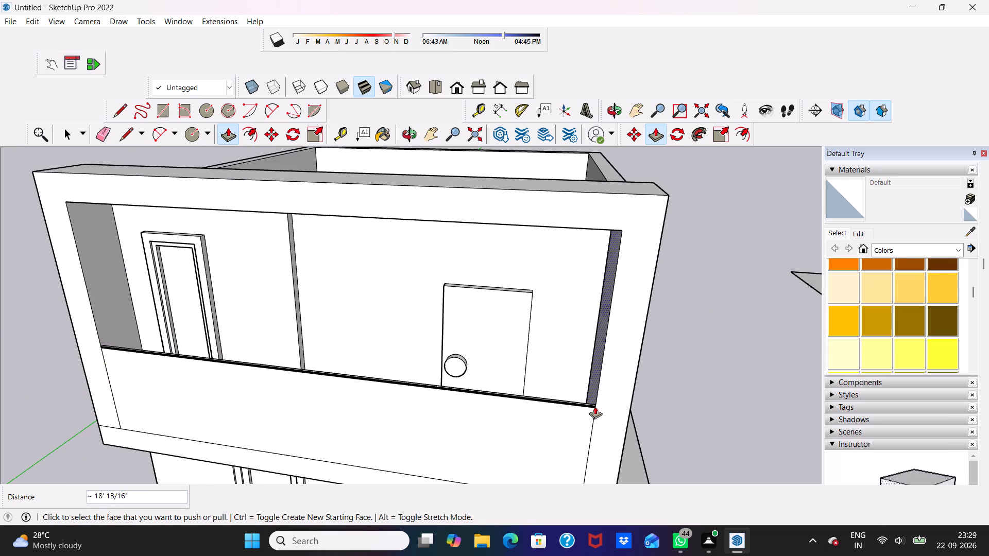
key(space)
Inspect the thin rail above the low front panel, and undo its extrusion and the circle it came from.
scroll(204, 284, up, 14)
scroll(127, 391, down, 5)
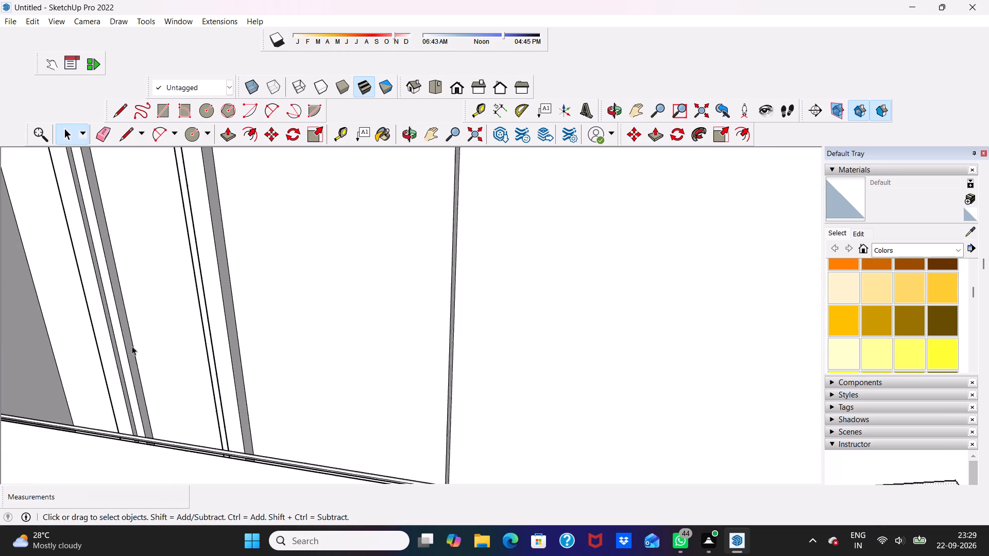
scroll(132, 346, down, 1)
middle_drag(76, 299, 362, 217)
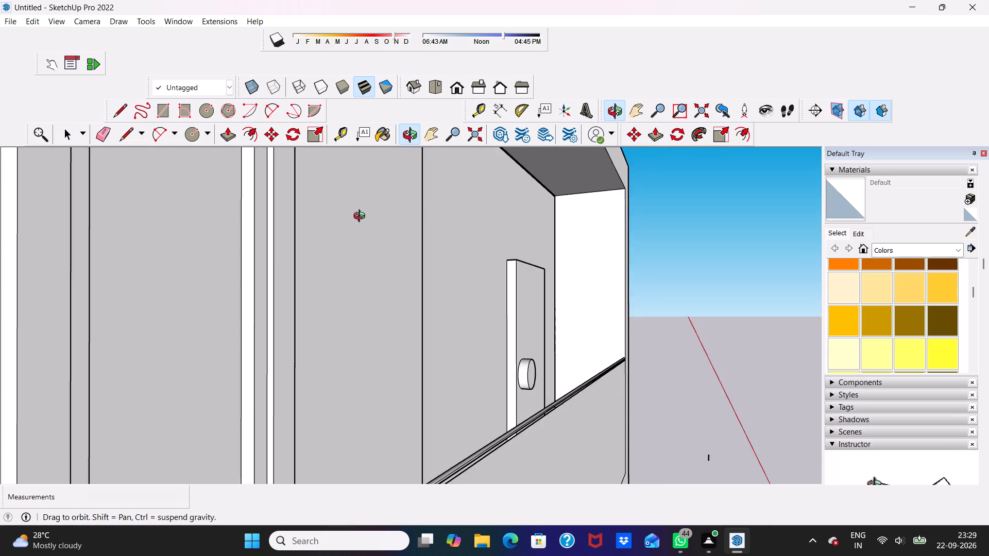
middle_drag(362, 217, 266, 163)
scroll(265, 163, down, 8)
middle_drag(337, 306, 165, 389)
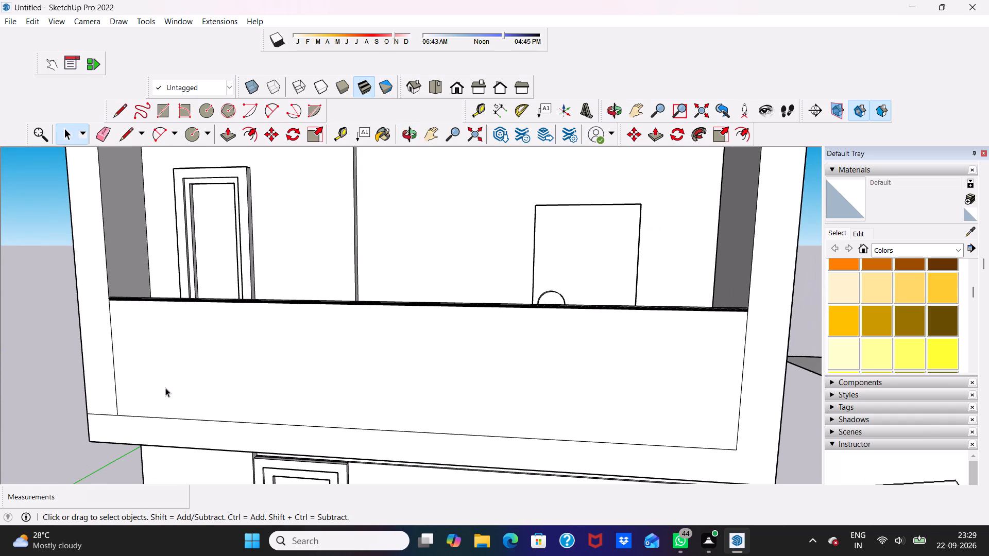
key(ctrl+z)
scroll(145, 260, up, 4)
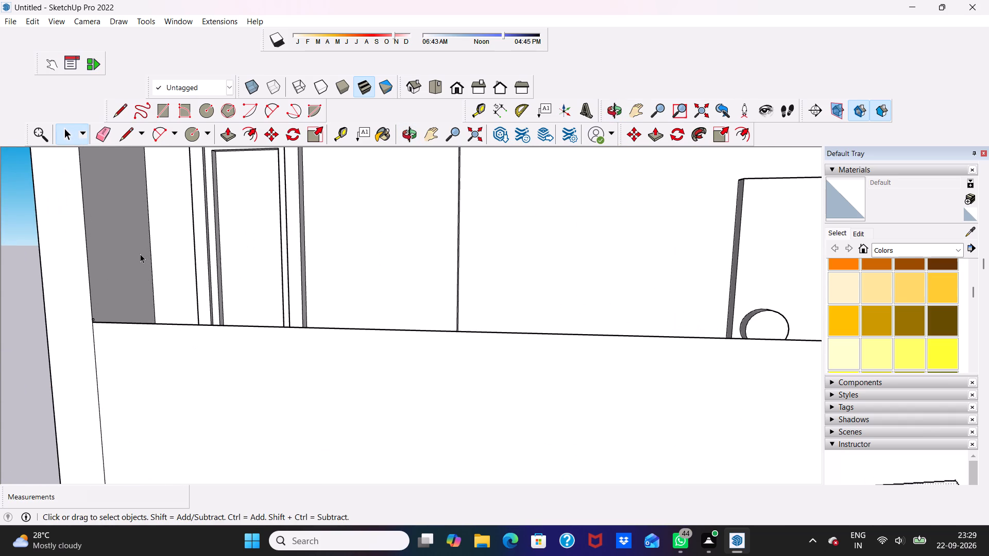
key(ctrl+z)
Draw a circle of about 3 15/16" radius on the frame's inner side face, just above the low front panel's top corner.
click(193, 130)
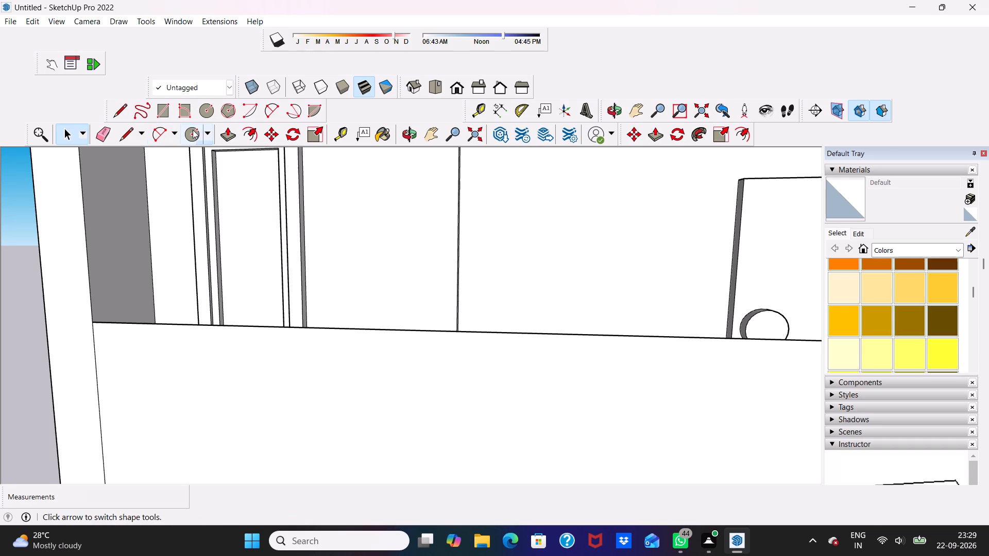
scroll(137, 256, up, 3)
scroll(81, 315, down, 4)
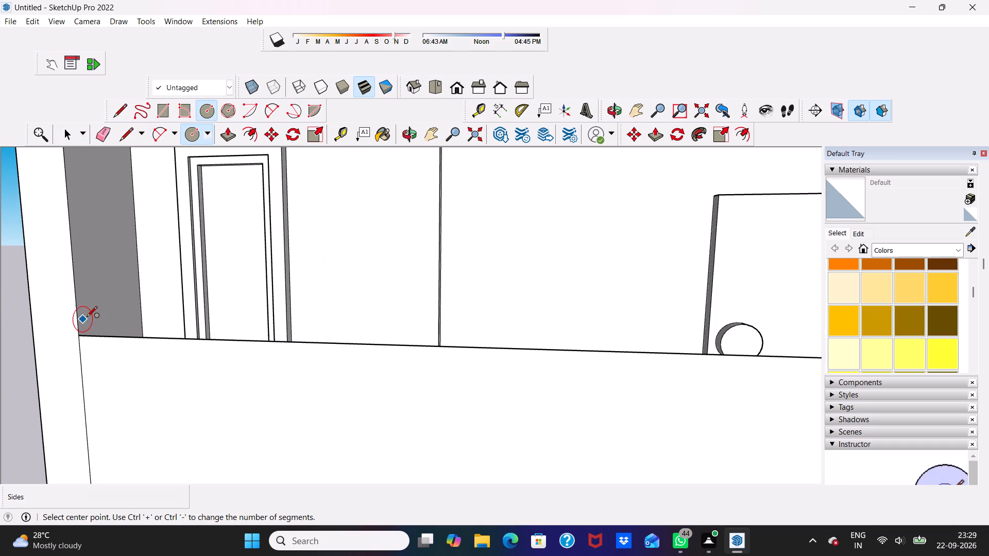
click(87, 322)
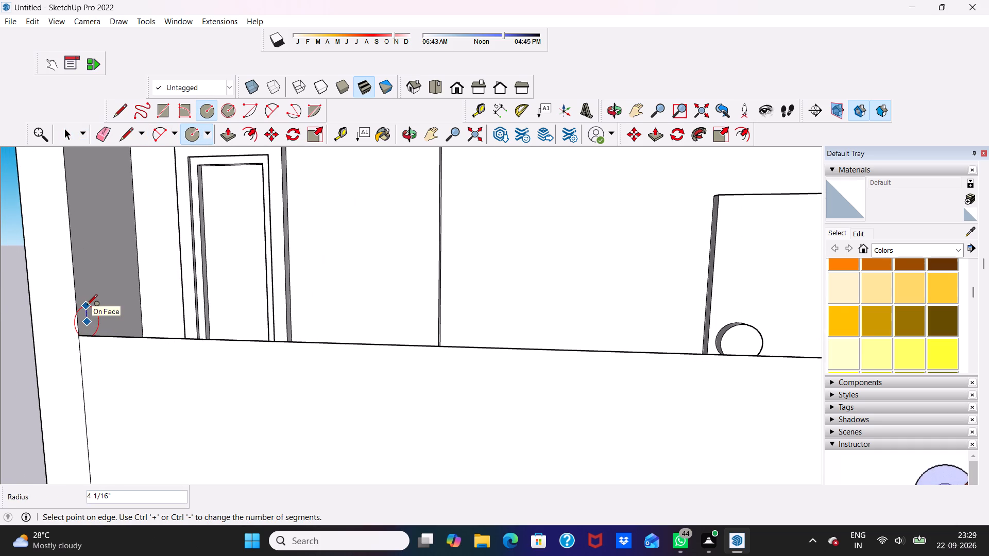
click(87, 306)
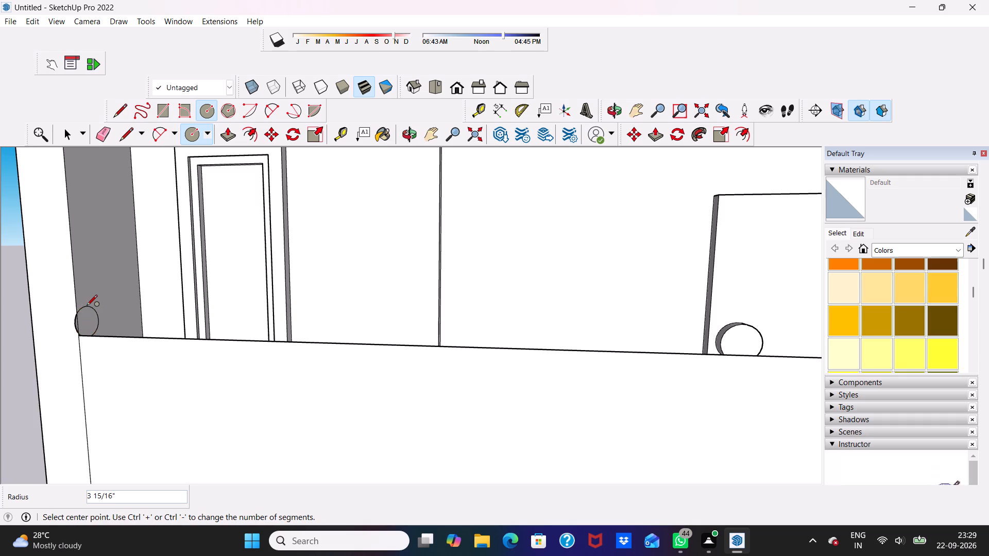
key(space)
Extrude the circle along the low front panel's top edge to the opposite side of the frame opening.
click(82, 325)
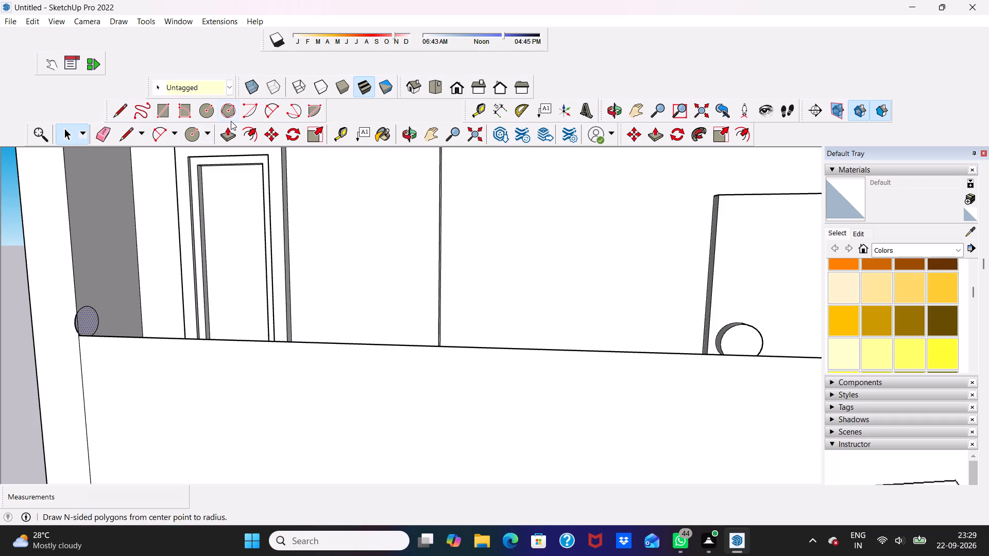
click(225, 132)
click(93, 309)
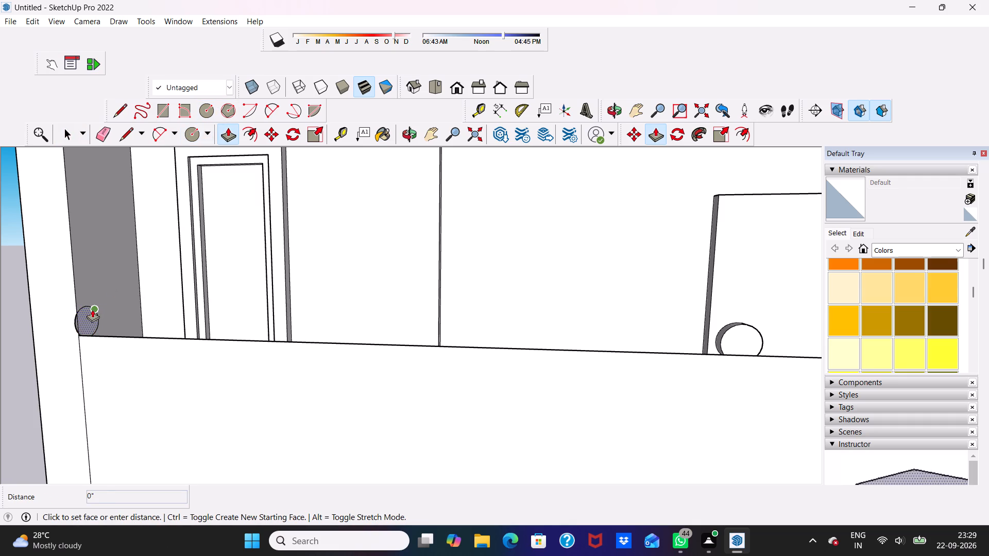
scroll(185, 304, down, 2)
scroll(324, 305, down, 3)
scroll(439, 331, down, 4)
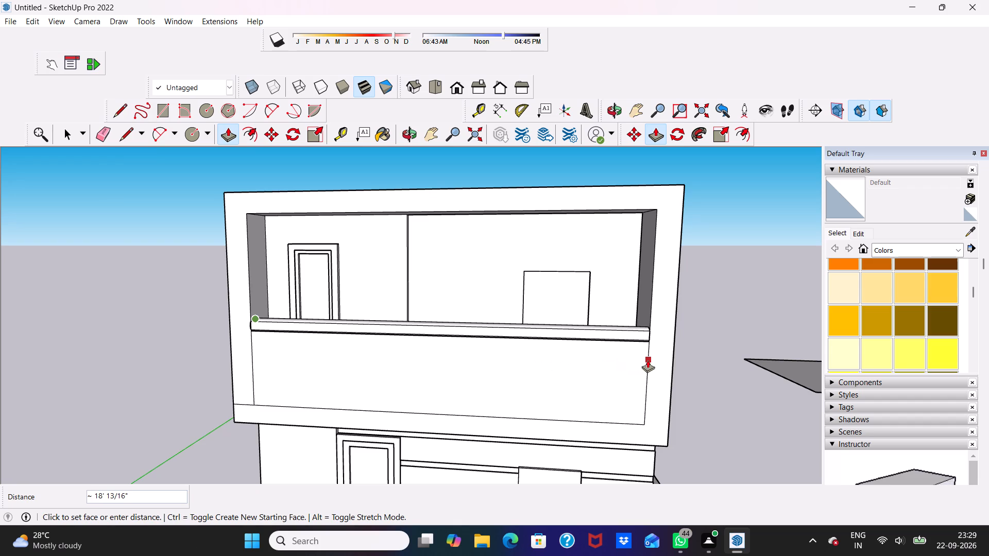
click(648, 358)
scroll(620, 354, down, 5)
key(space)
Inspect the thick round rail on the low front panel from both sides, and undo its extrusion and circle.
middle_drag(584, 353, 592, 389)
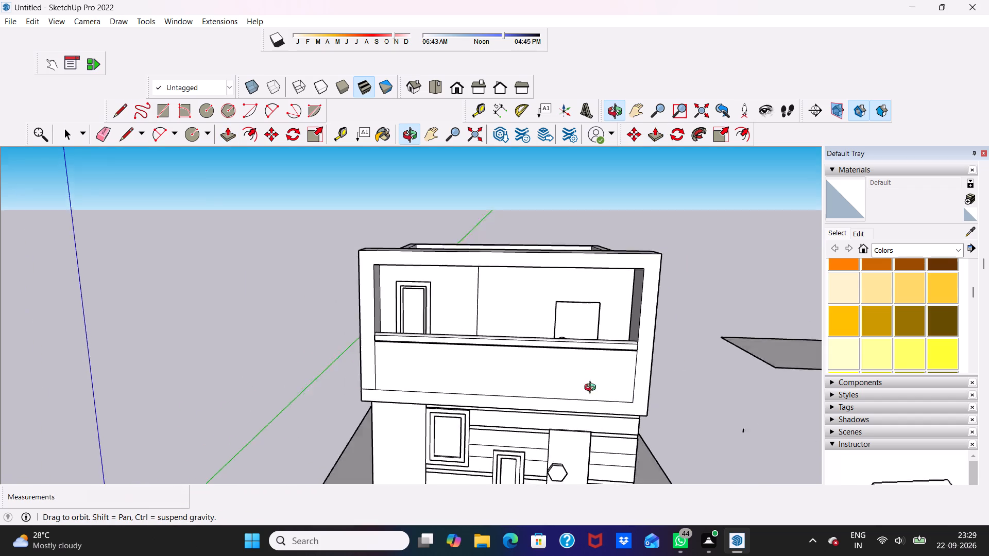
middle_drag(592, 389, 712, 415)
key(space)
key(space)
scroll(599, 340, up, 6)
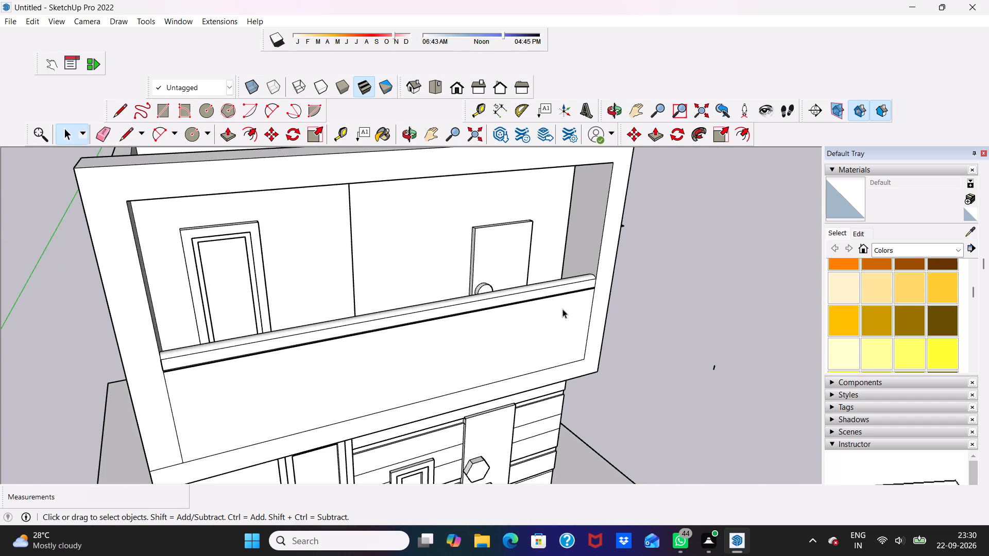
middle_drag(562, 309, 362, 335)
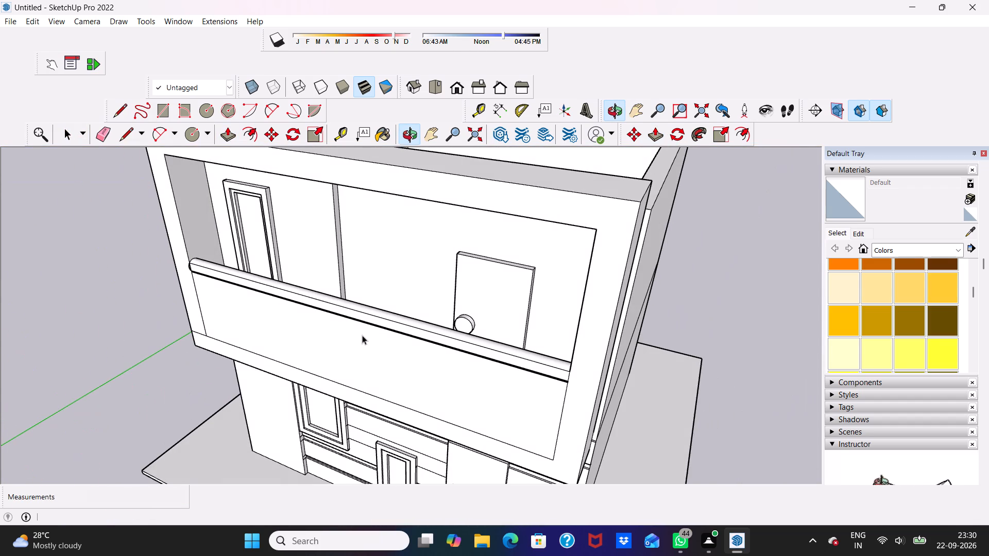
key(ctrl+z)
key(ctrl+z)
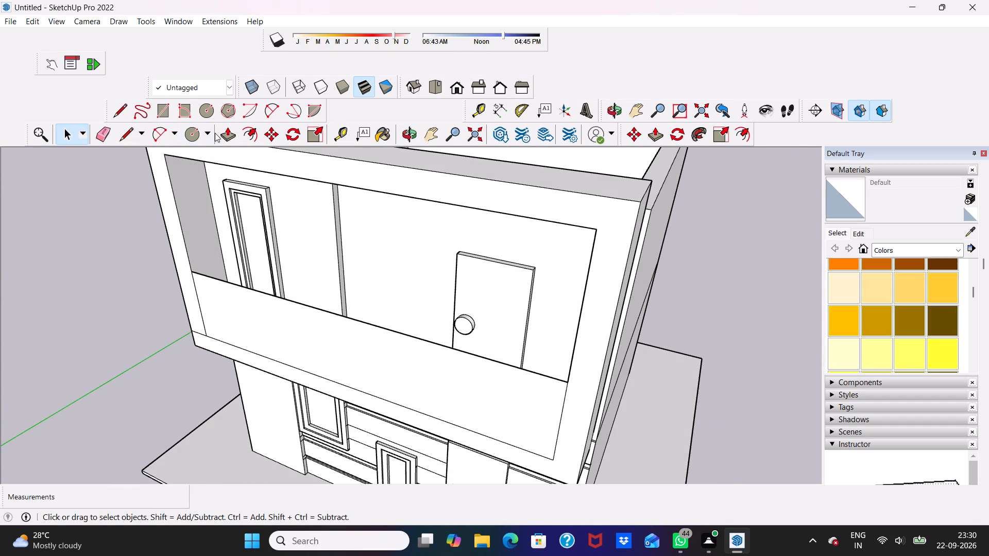
Draw a circle of about 3 13/16" radius on the frame's inner side face, touching the low front panel's top corner.
scroll(214, 132, up, 2)
click(190, 133)
scroll(177, 230, up, 4)
scroll(206, 277, up, 1)
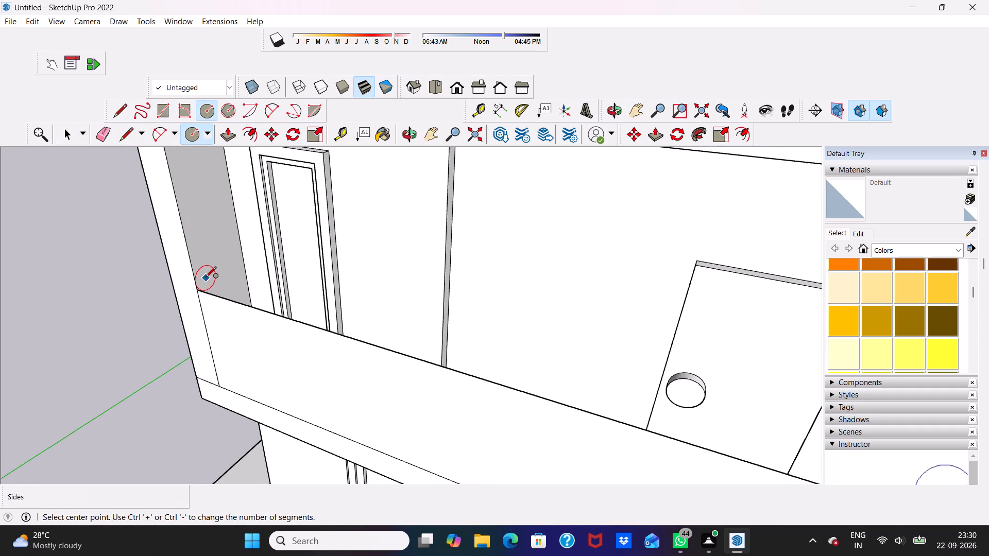
scroll(204, 282, up, 2)
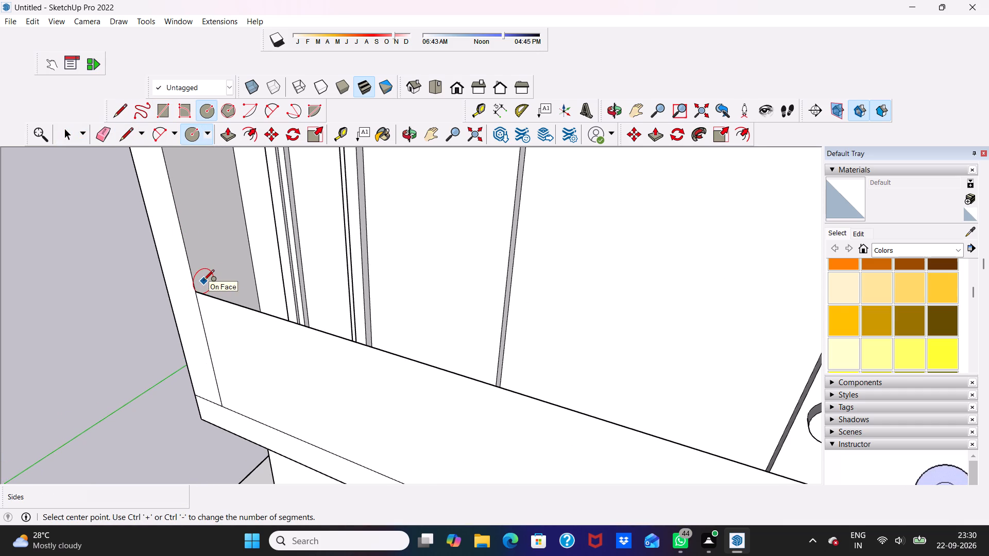
click(203, 281)
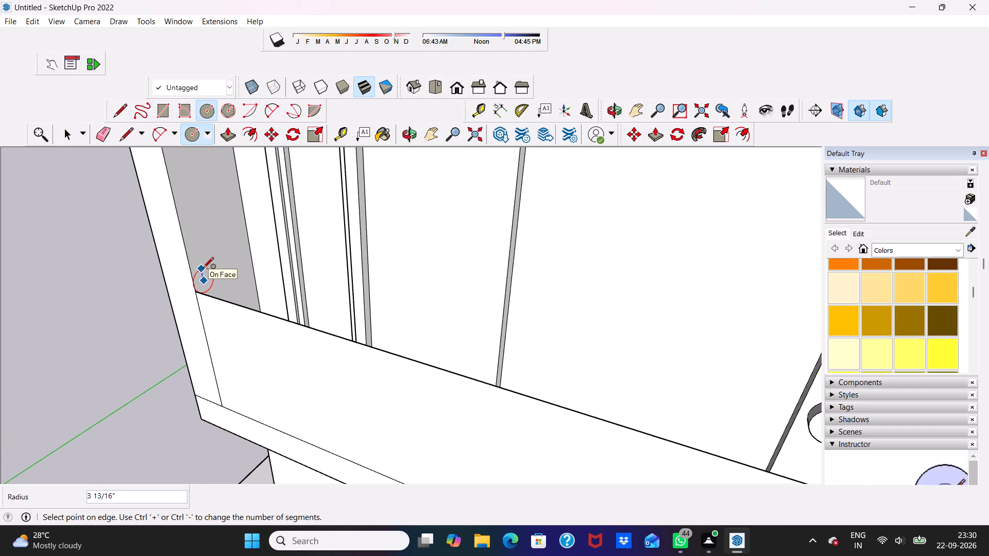
click(203, 269)
key(space)
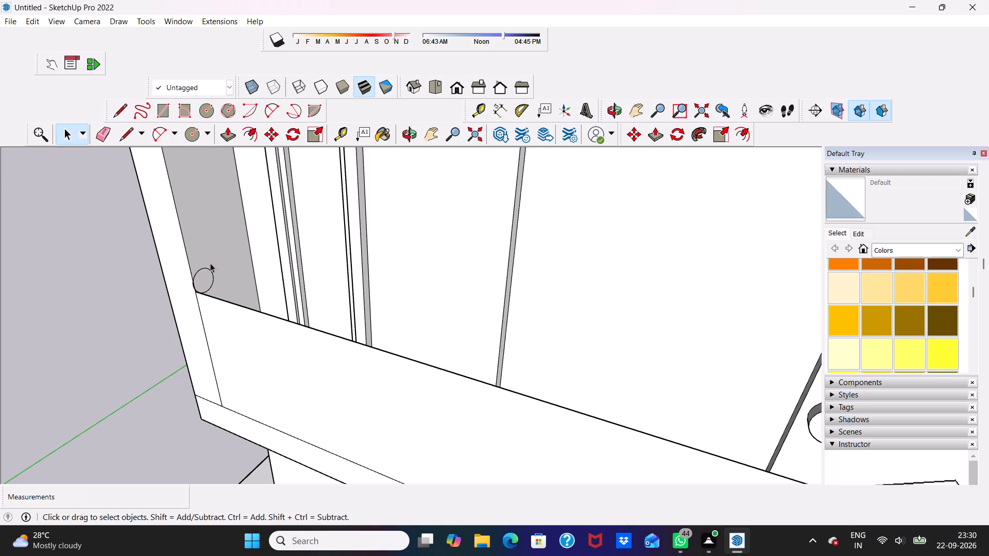
Extrude the circle into a round handrail along the low front panel's top edge, across the full width of the frame opening.
click(206, 277)
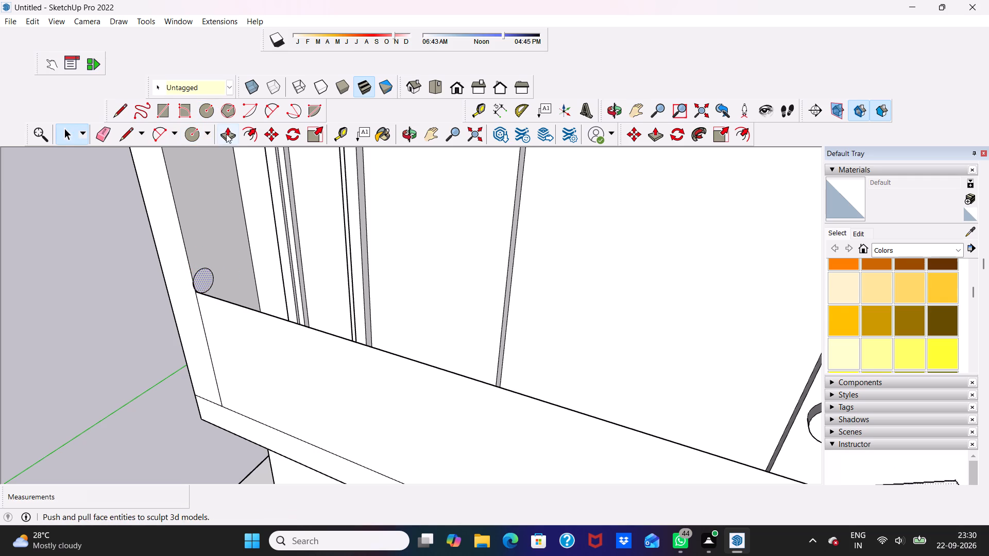
click(226, 134)
click(208, 275)
scroll(215, 290, down, 2)
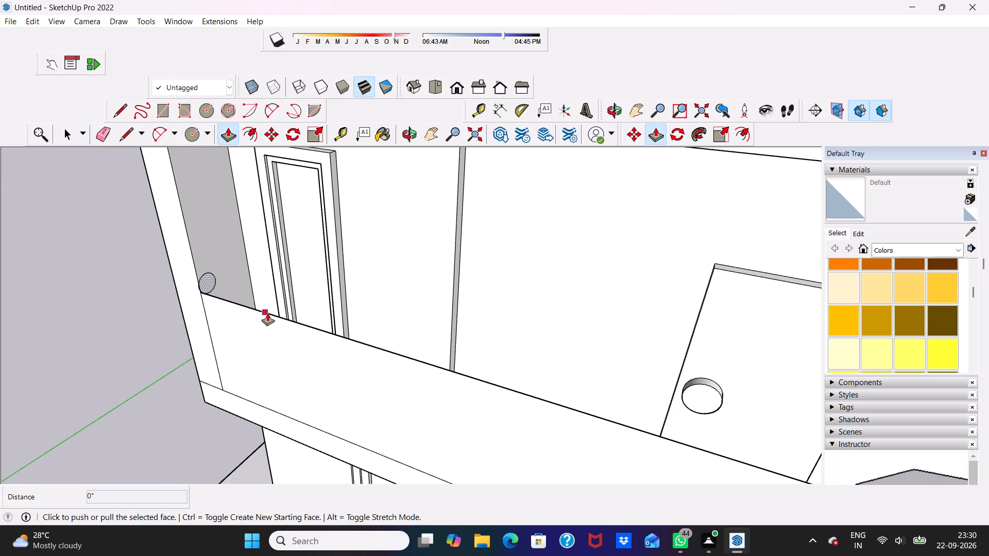
scroll(183, 247, up, 3)
click(213, 290)
scroll(217, 297, down, 3)
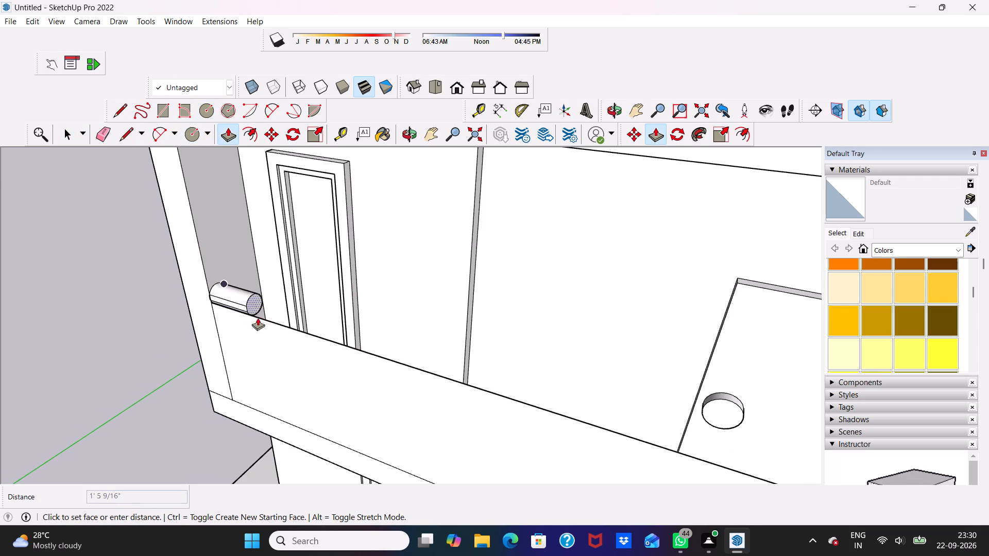
scroll(331, 336, down, 9)
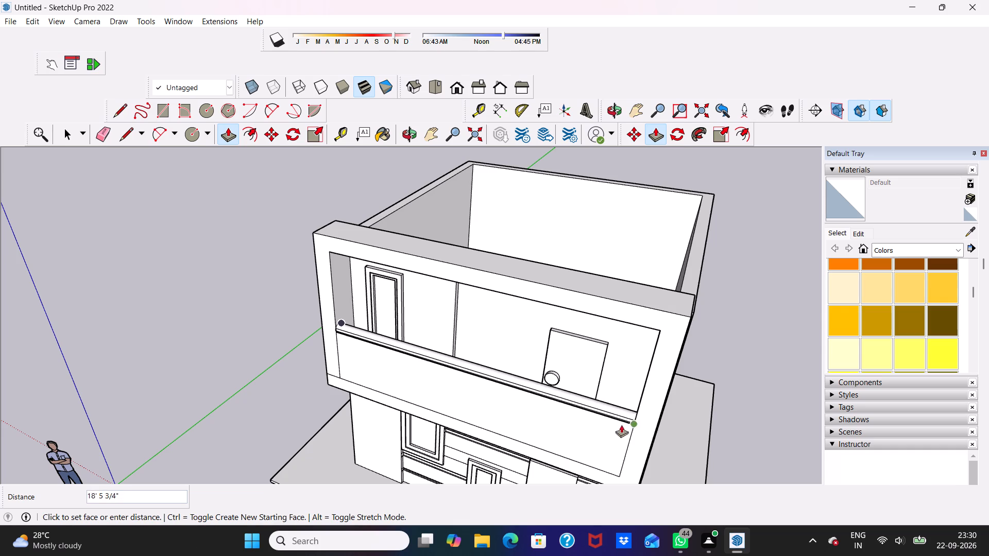
click(635, 423)
scroll(625, 418, down, 4)
click(510, 443)
middle_drag(510, 441, 579, 351)
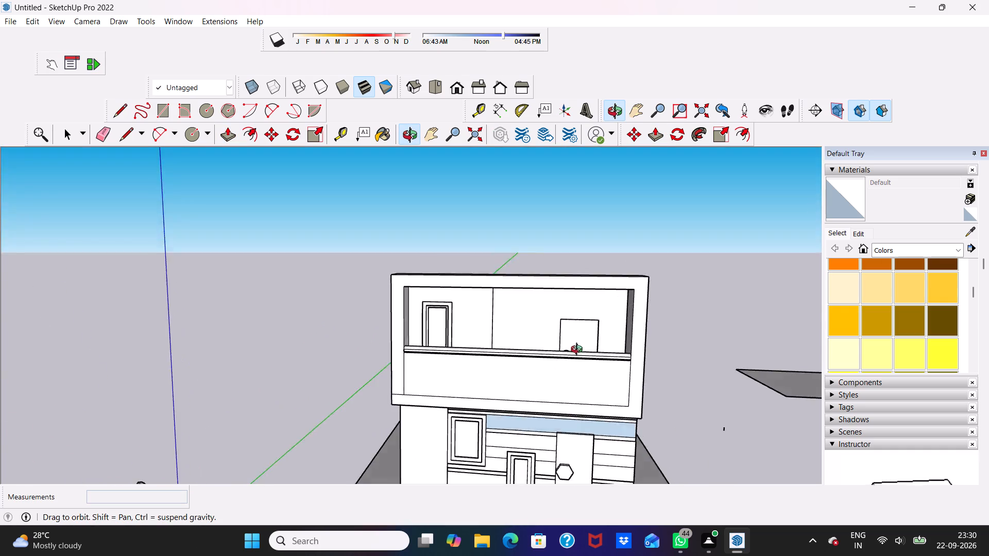
middle_drag(579, 351, 673, 331)
key(space)
Examine the house facade and its round handrail from below, from the front and from above.
scroll(673, 331, up, 1)
key(space)
scroll(494, 411, down, 1)
middle_drag(494, 411, 452, 310)
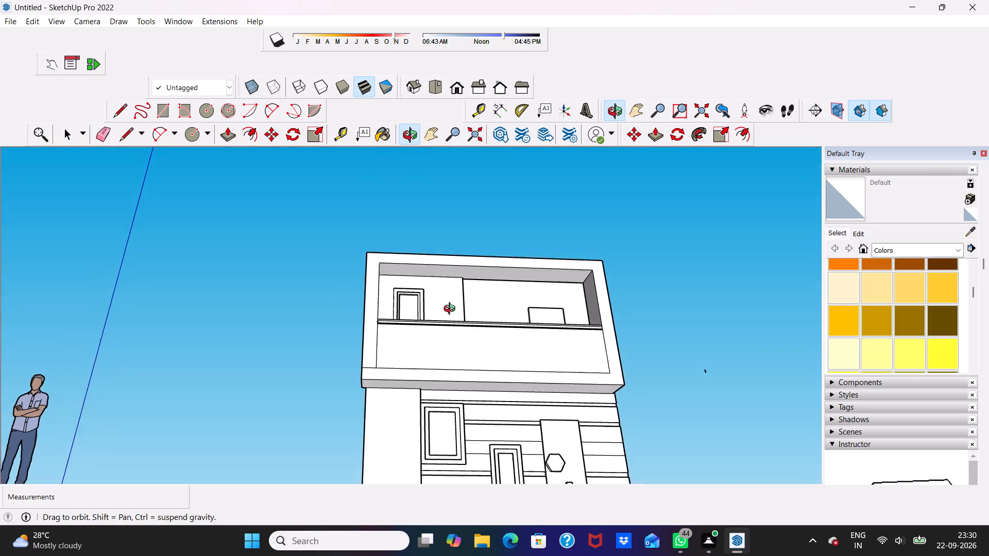
middle_drag(452, 310, 442, 341)
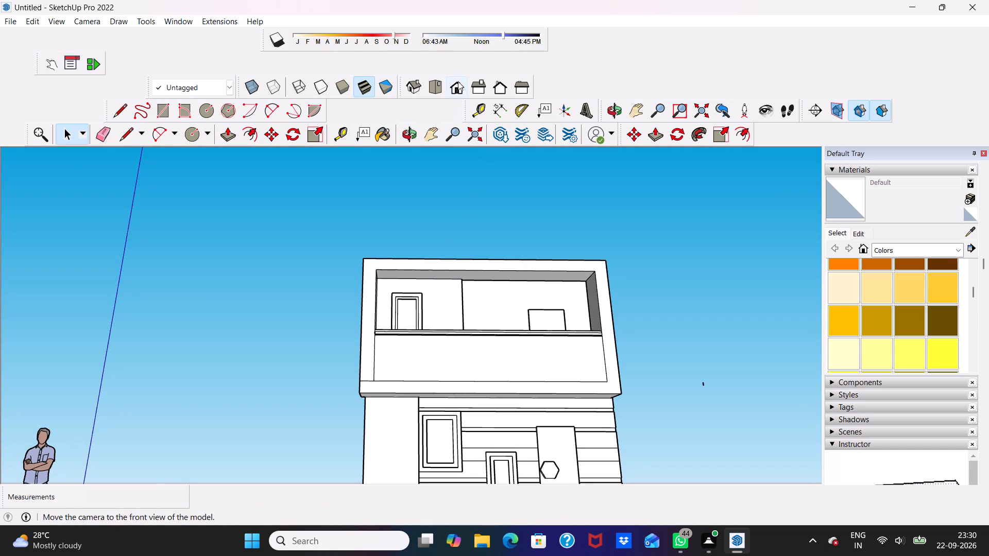
click(458, 81)
scroll(419, 156, down, 5)
middle_drag(447, 272, 438, 369)
scroll(452, 287, up, 5)
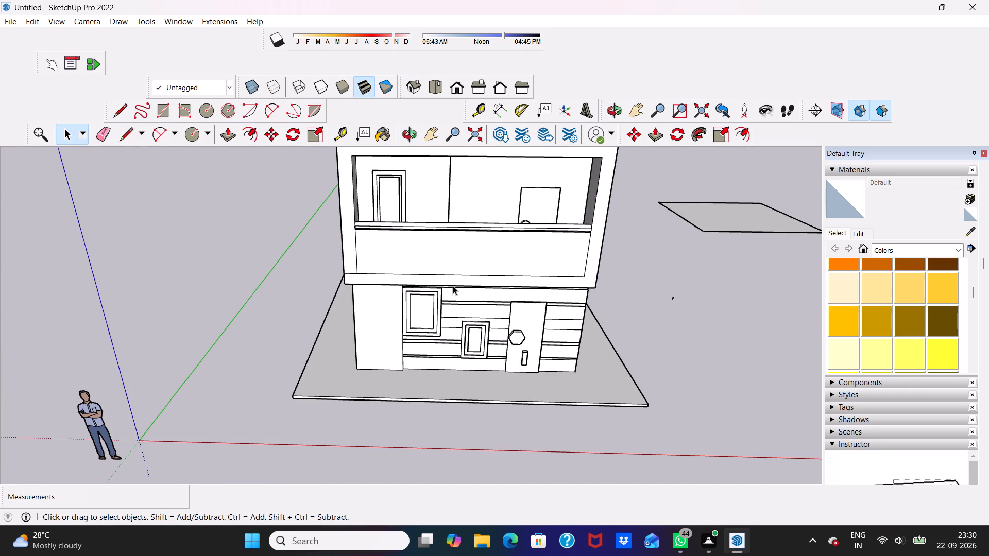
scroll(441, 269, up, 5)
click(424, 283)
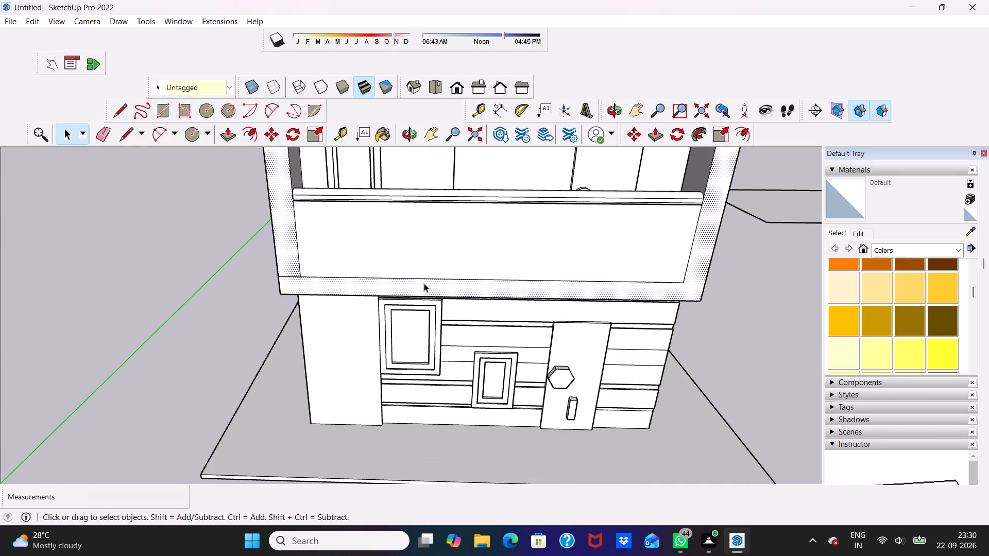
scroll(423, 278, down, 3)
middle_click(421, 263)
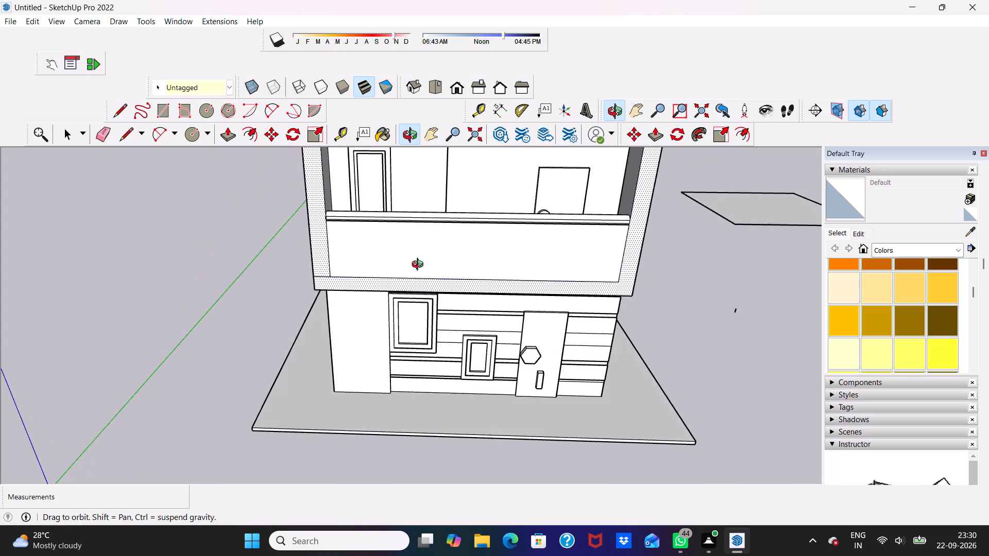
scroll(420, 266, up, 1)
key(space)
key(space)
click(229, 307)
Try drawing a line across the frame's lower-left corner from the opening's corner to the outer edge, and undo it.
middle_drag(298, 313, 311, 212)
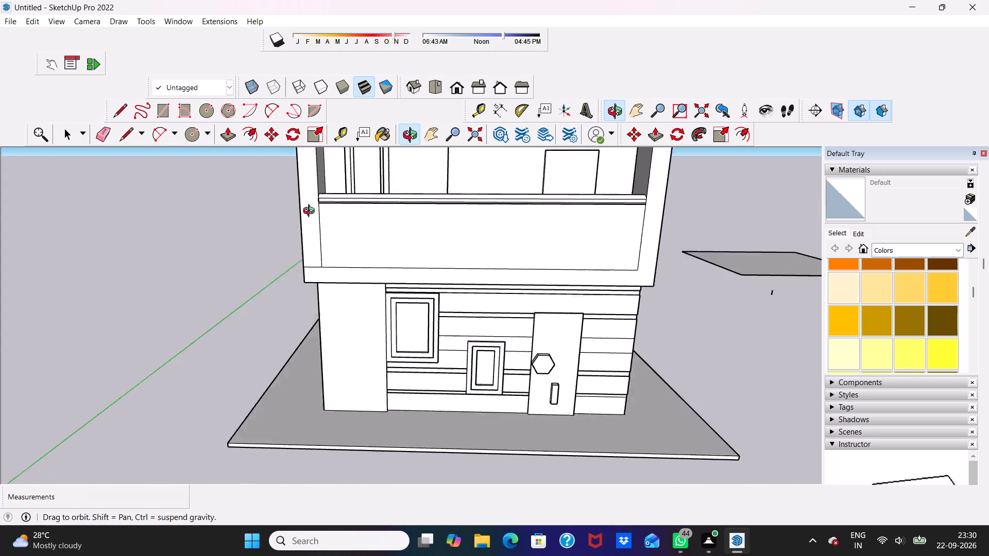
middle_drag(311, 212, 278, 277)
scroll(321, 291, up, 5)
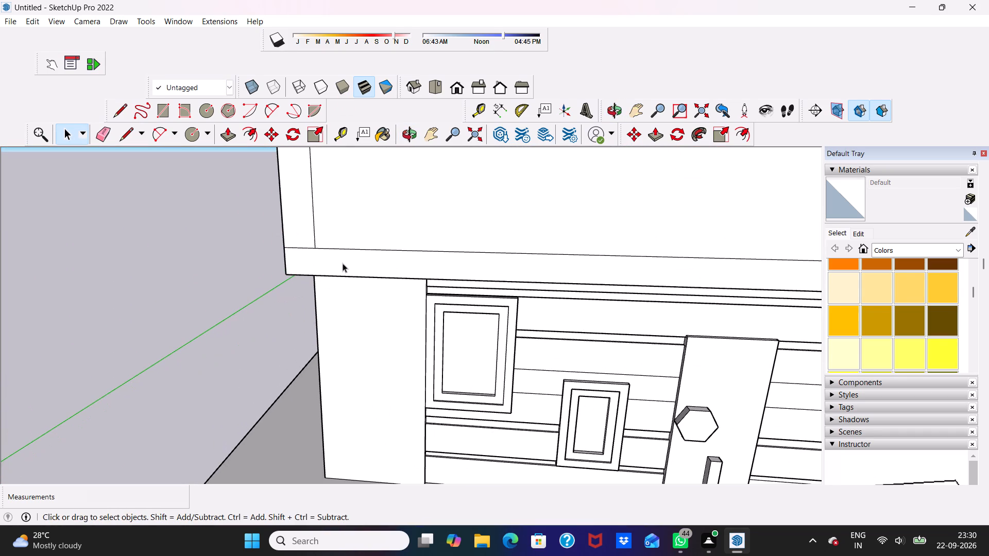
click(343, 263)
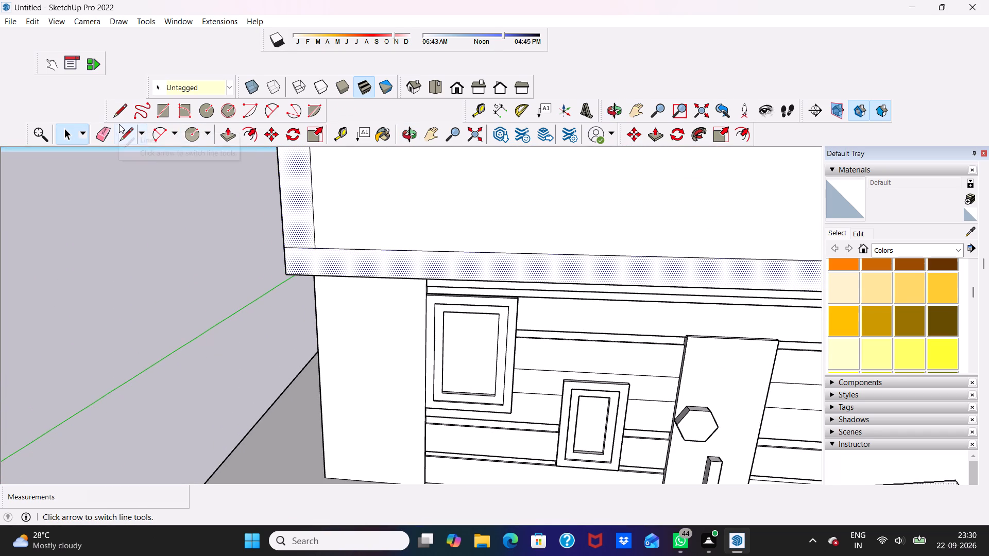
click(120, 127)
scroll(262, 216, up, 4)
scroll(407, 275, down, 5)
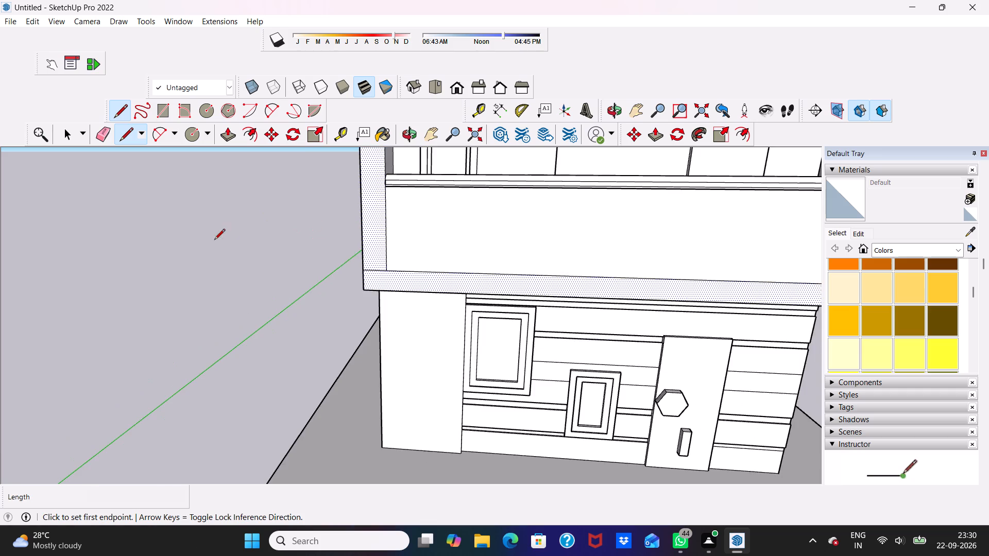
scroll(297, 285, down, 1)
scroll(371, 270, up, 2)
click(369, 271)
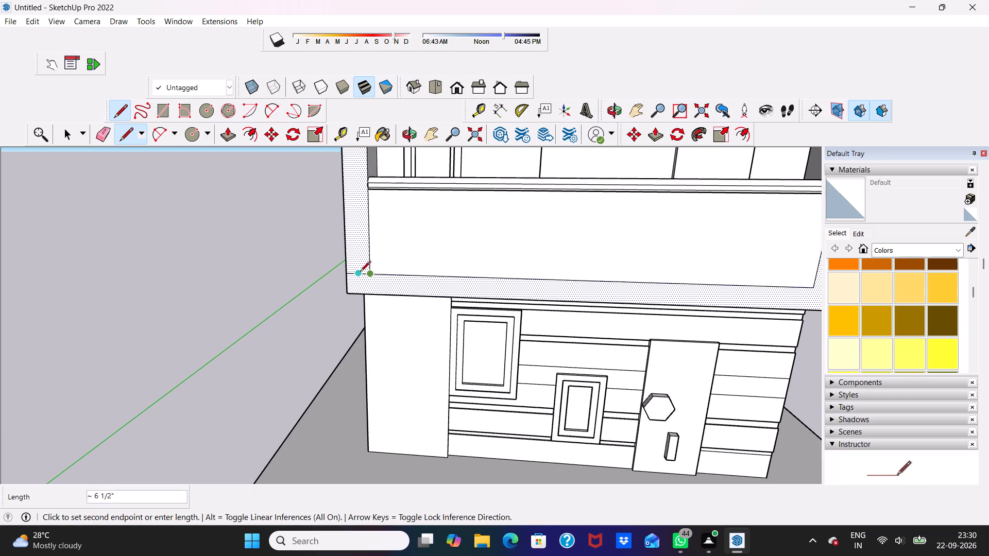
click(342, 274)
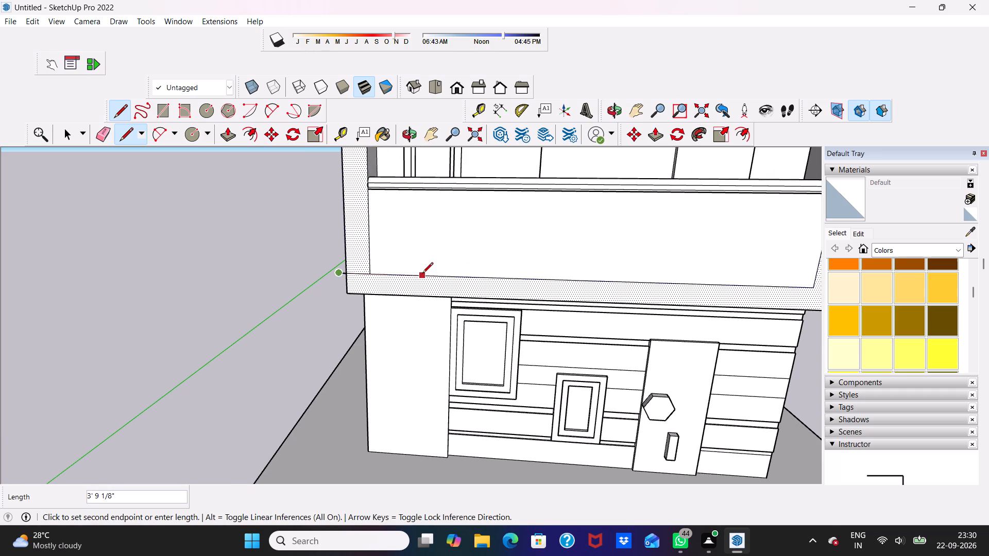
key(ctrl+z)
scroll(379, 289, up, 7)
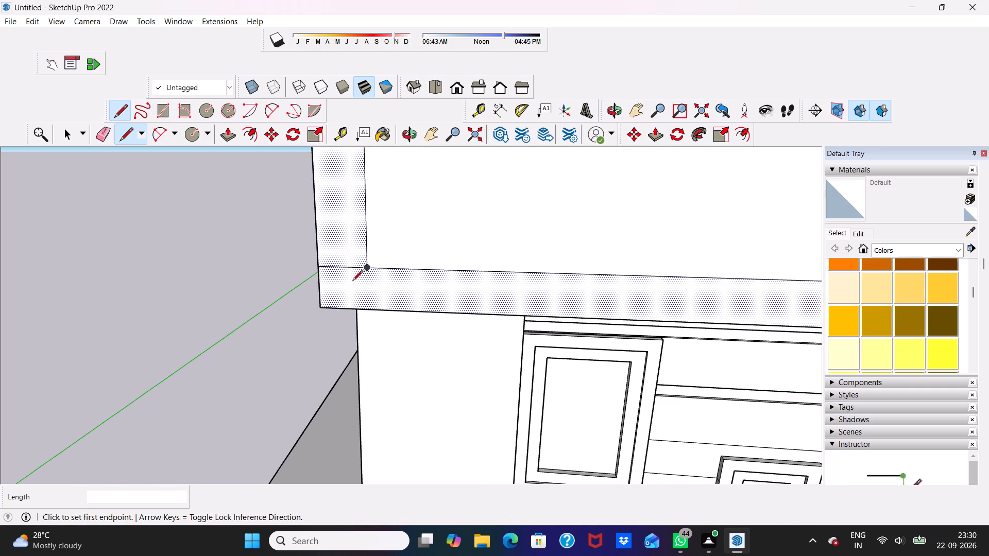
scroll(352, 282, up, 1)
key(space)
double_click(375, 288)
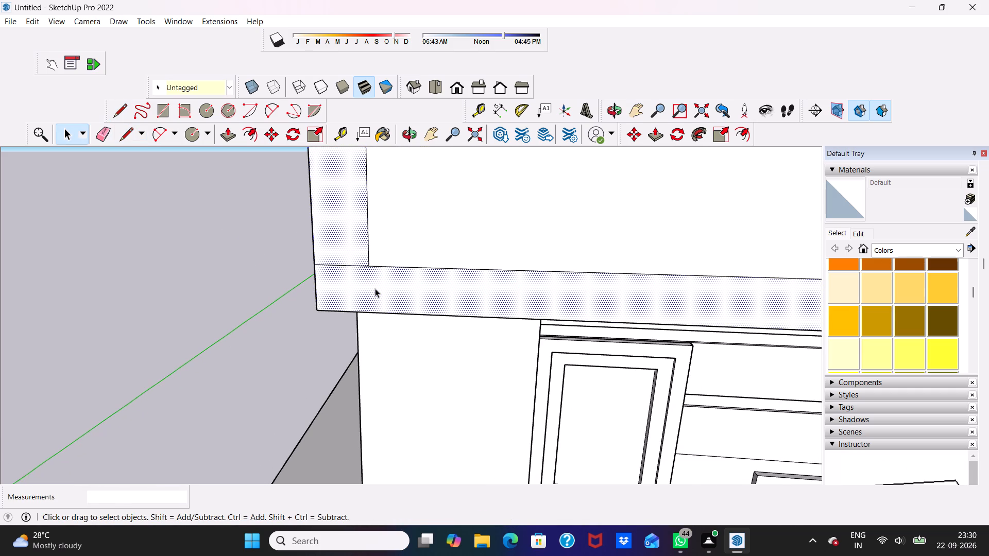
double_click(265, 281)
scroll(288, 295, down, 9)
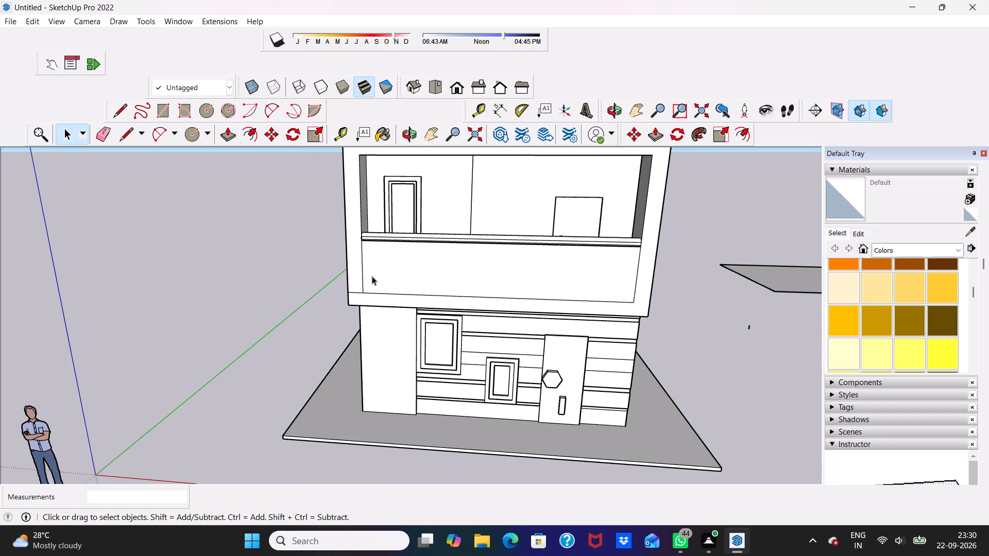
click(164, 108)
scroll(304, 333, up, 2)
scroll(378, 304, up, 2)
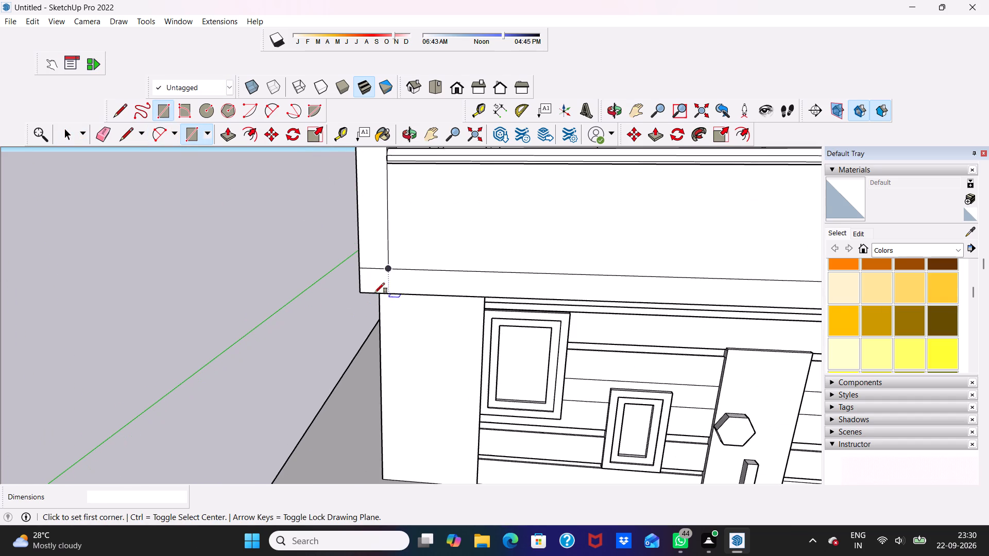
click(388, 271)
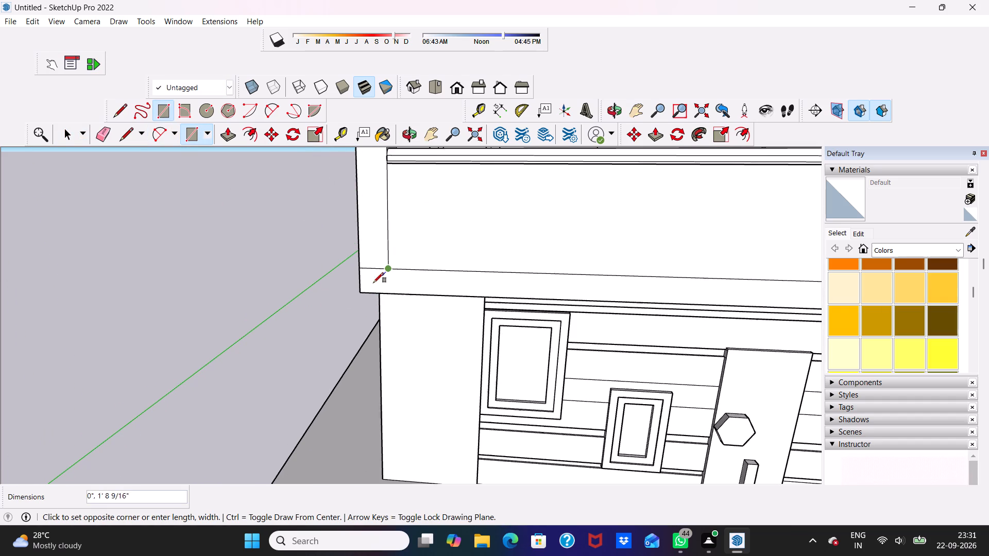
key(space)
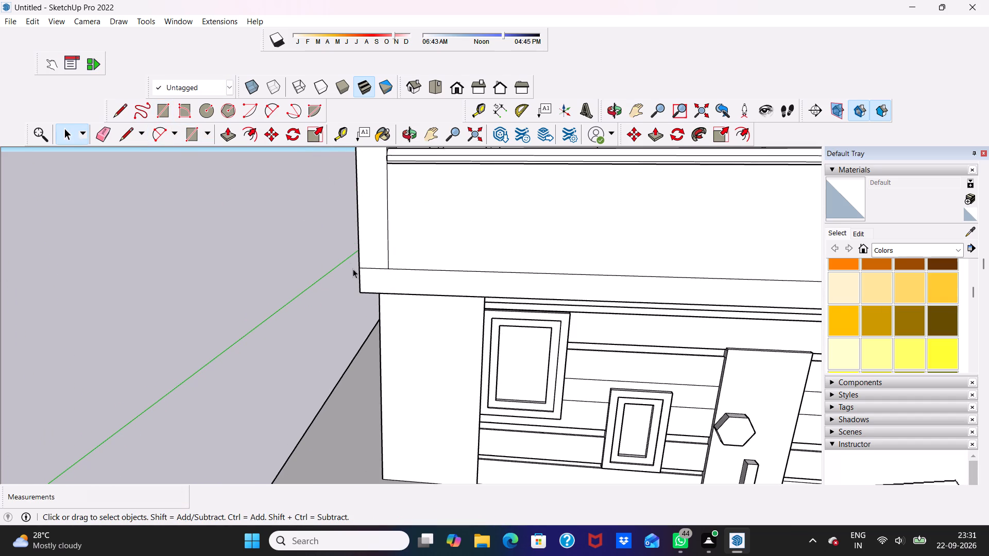
Draw a rectangle about 20' 1 3/4" by 11 1/8" over the full width of the upper-floor frame's bottom strip.
click(161, 113)
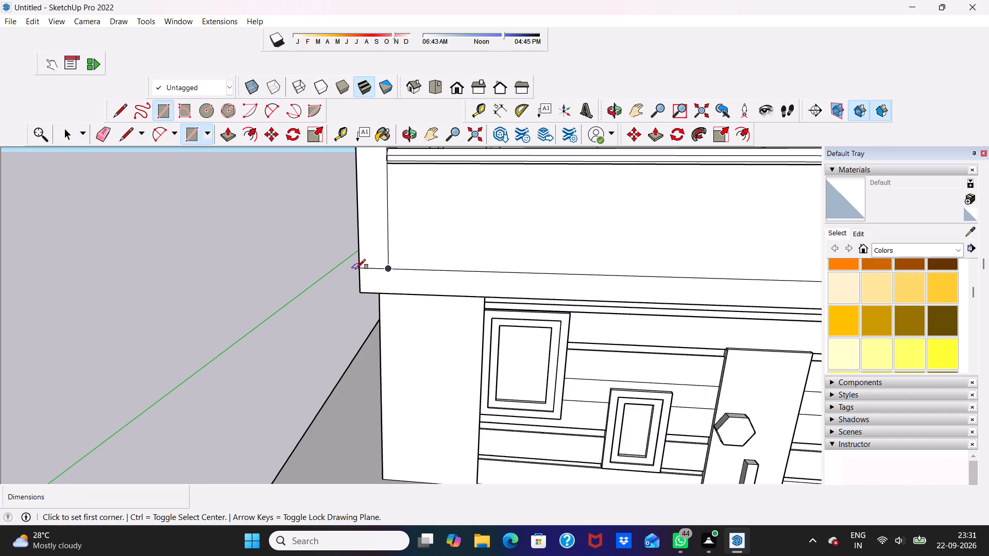
click(356, 269)
scroll(461, 282, down, 3)
scroll(672, 292, down, 1)
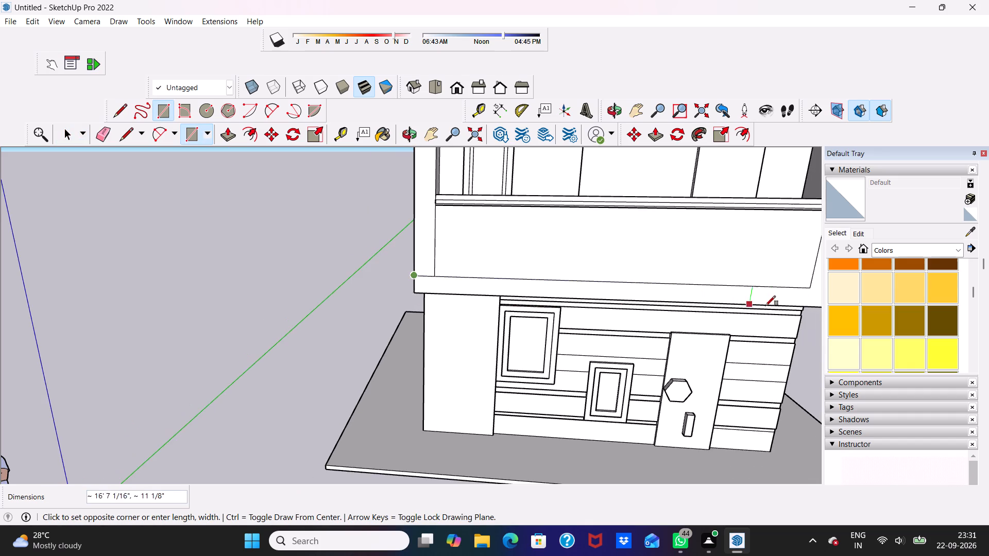
scroll(806, 297, up, 1)
scroll(799, 290, down, 9)
scroll(802, 286, up, 4)
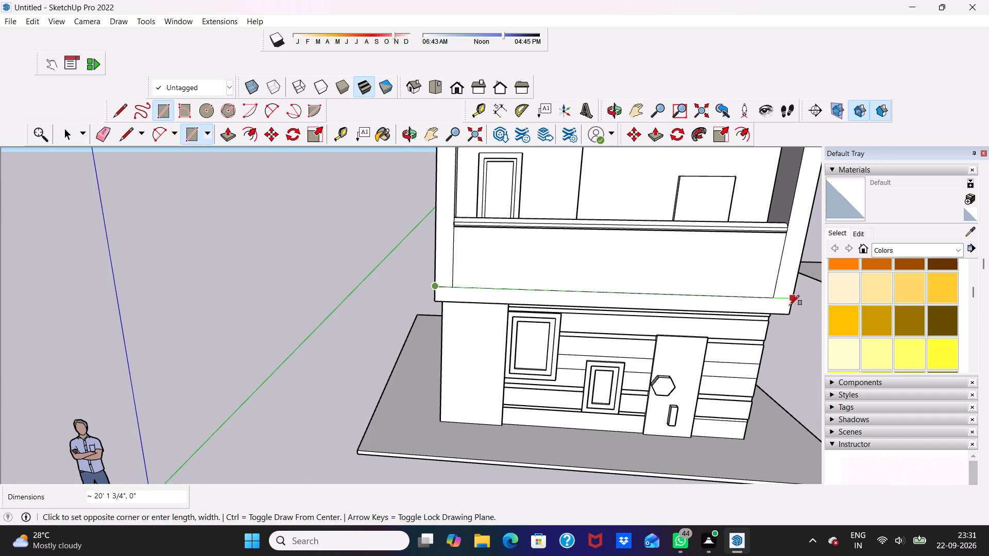
scroll(788, 308, up, 3)
click(787, 310)
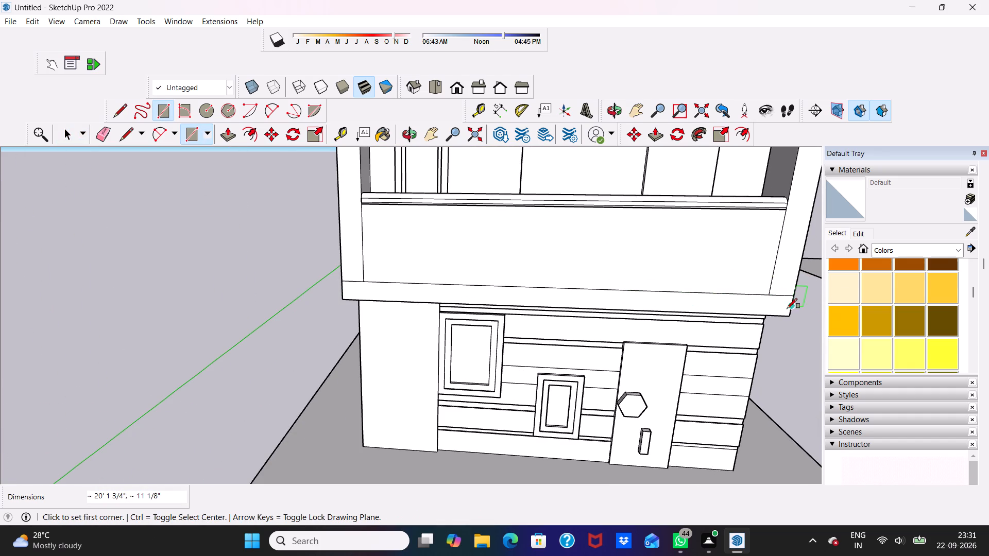
Extrude the frame's bottom strip 3" forward.
key(space)
click(497, 292)
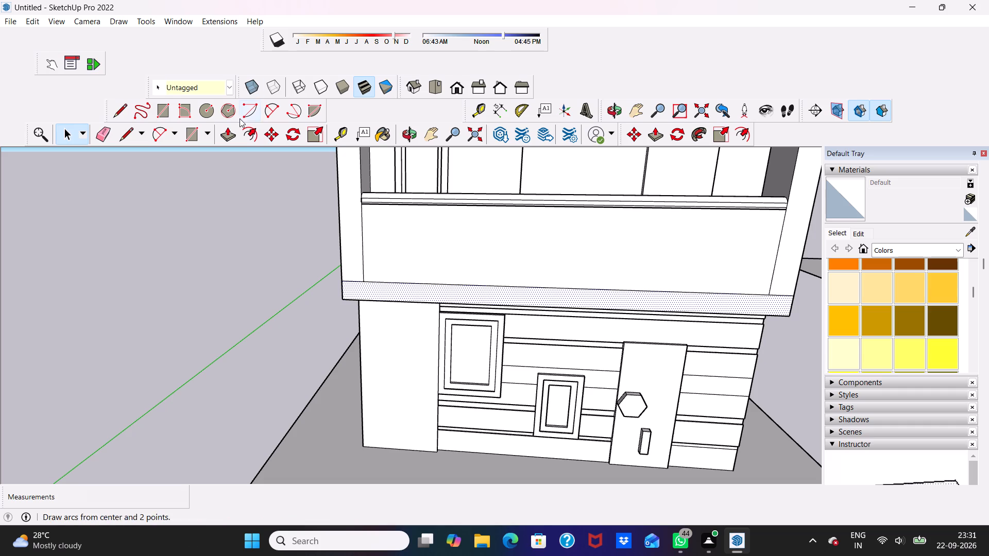
click(232, 133)
click(363, 287)
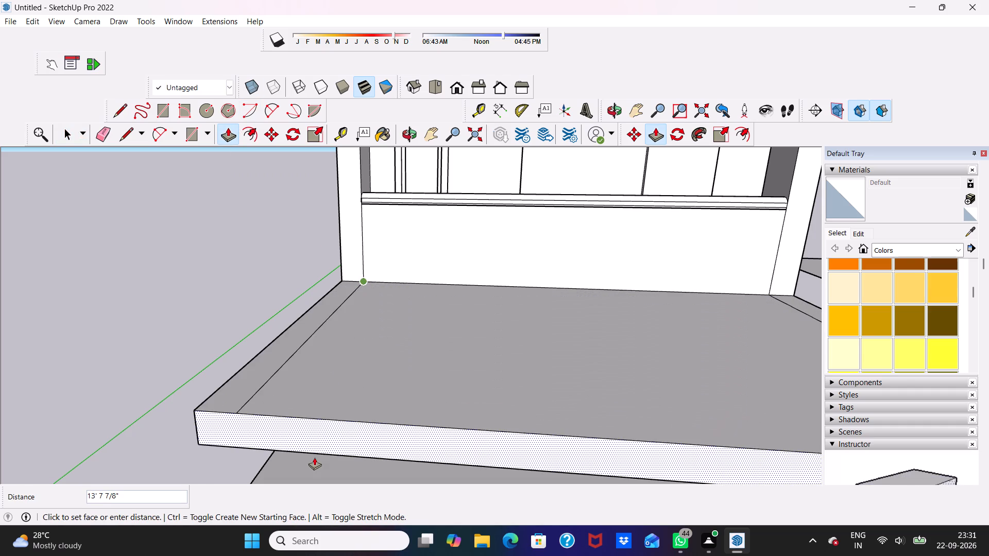
key(3)
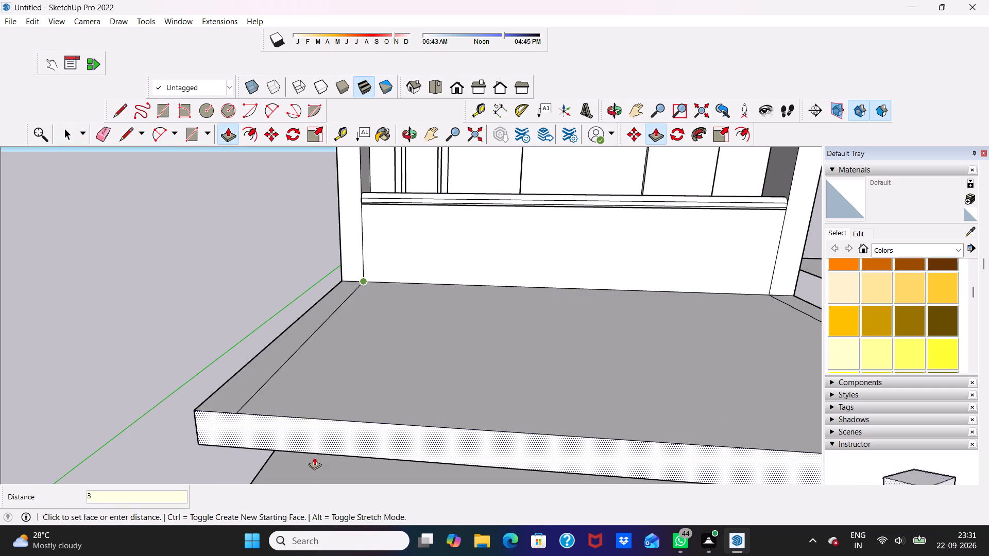
key(shift+quotedbl)
key(Return)
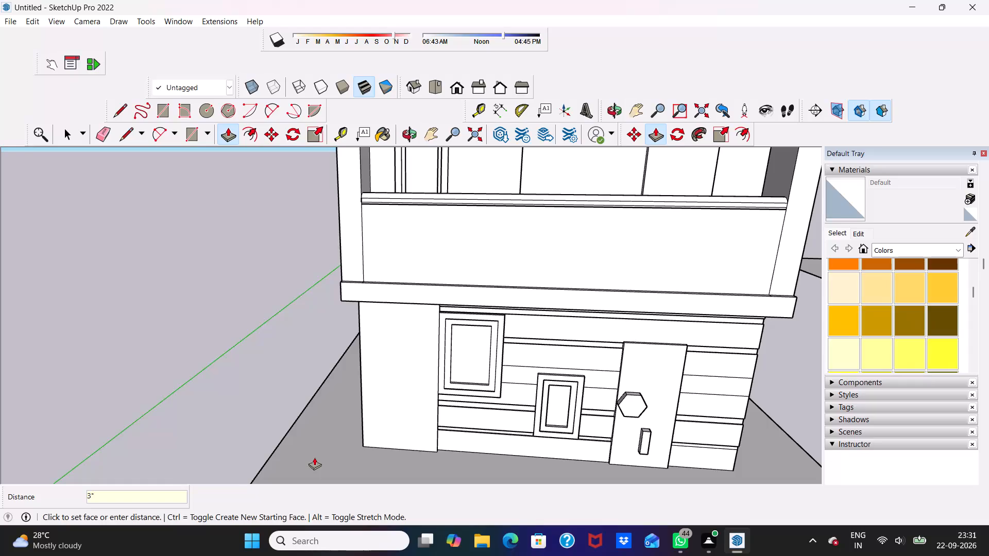
Extrude the top face at the raised strip's left end upward about 10' 2 3/8" along the frame's left post.
drag(373, 460, 442, 456)
scroll(444, 267, up, 5)
middle_drag(444, 262, 462, 344)
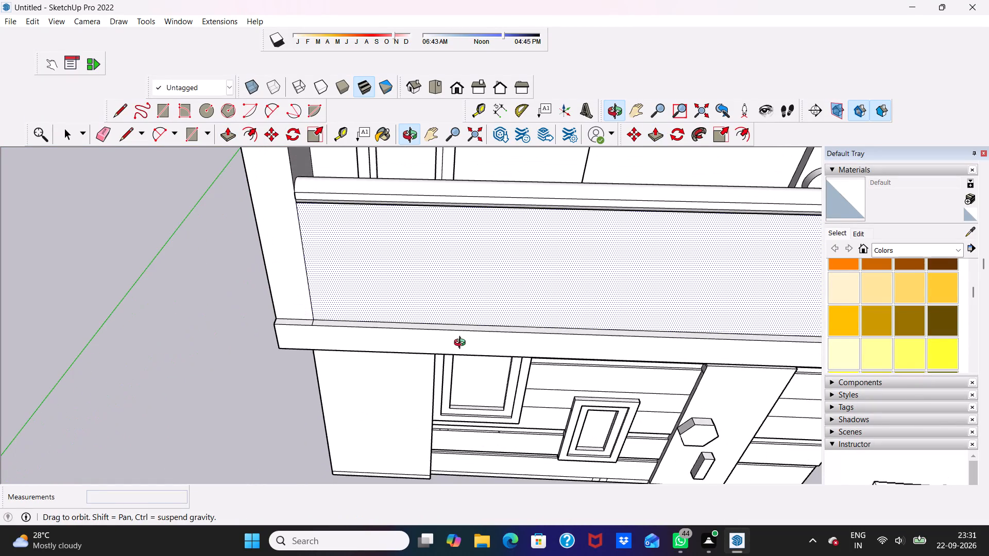
middle_drag(462, 344, 456, 321)
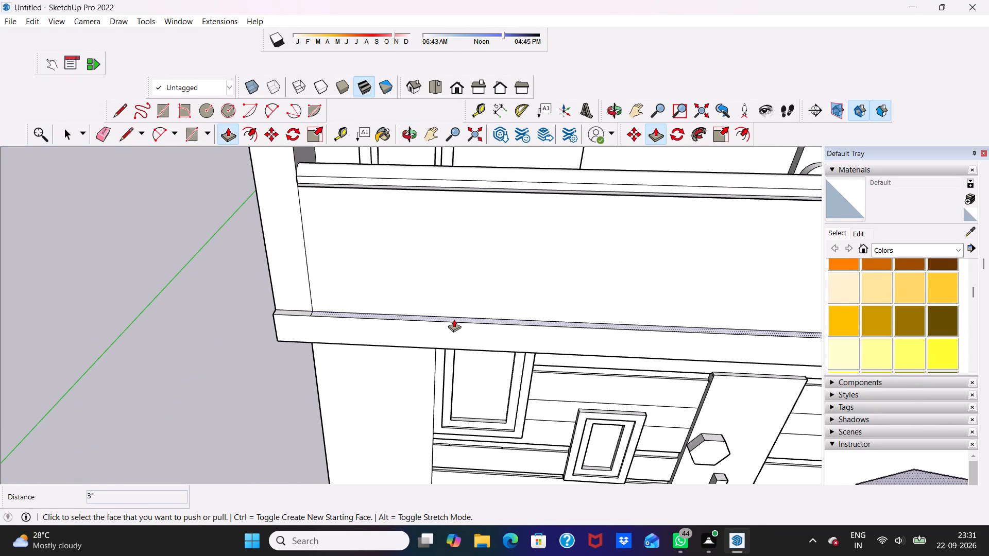
scroll(454, 319, up, 4)
scroll(212, 302, up, 3)
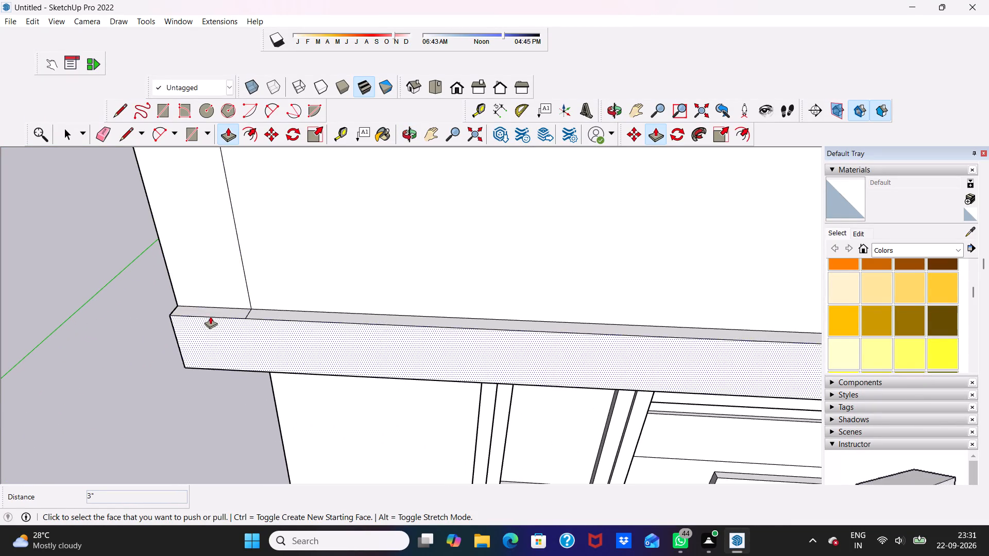
click(212, 309)
scroll(210, 299, down, 11)
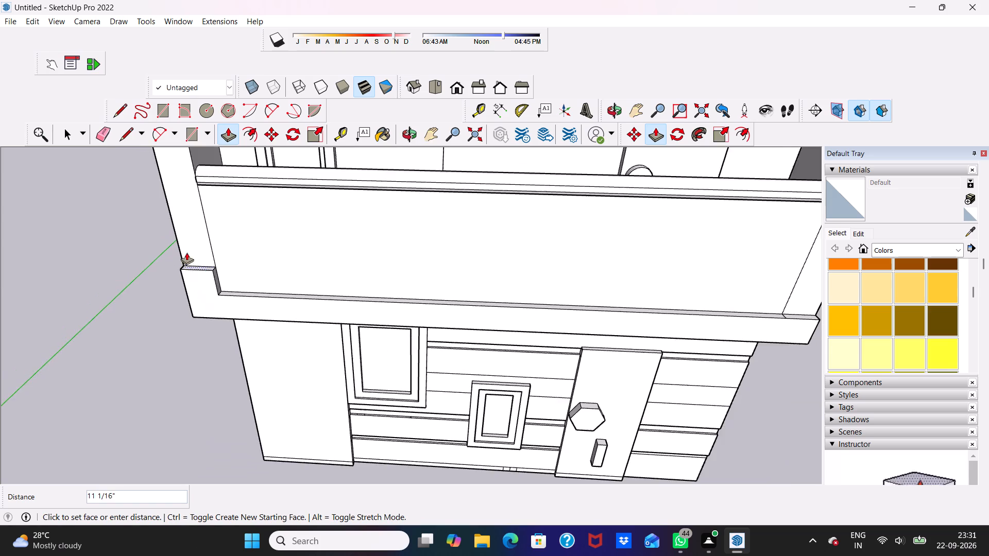
scroll(186, 252, down, 16)
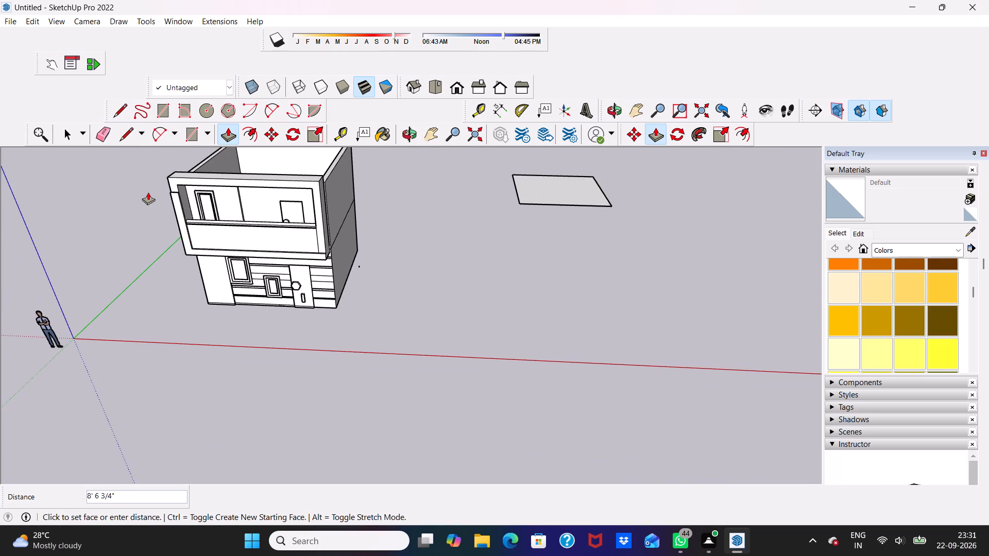
click(151, 179)
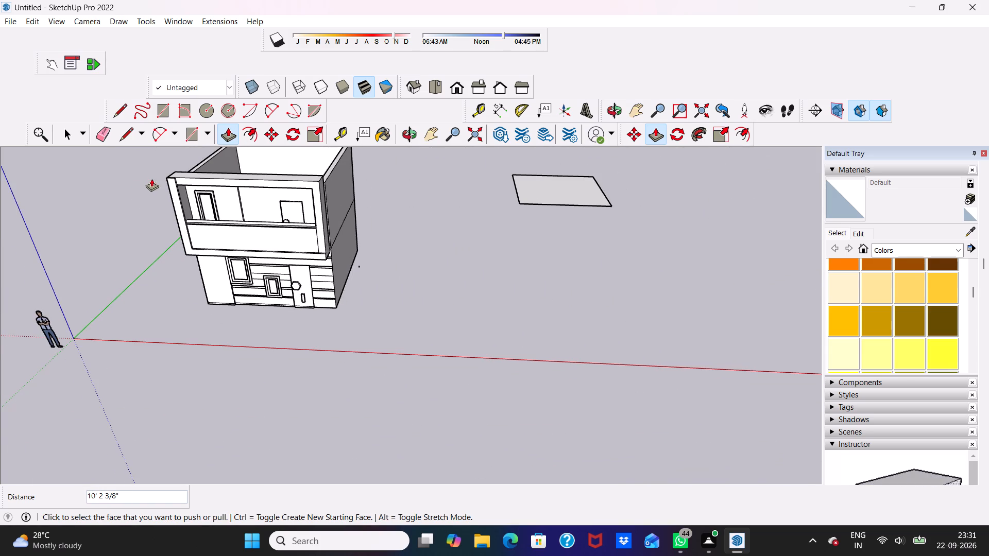
Examine the projecting frame border along the left post and bottom strip from above and from below.
scroll(200, 164, up, 5)
scroll(162, 199, up, 12)
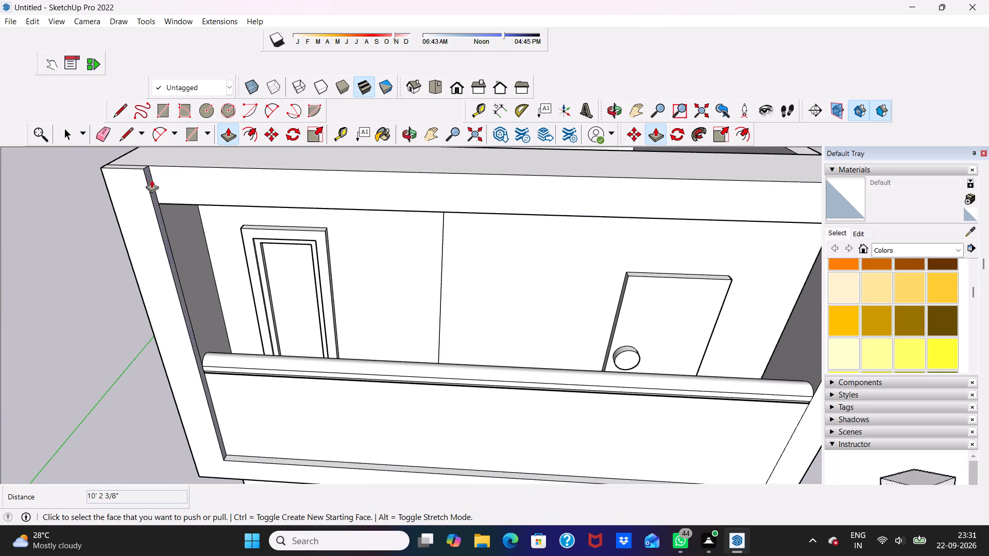
scroll(163, 186, down, 2)
scroll(150, 164, up, 1)
scroll(812, 306, down, 3)
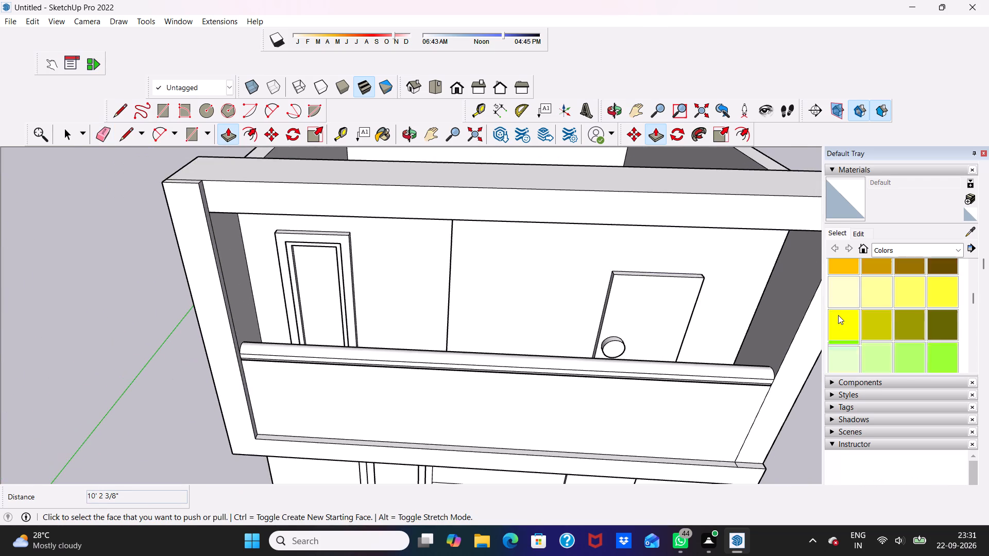
scroll(838, 315, down, 1)
scroll(813, 406, down, 4)
scroll(707, 443, up, 1)
scroll(697, 383, down, 5)
middle_drag(699, 374, 576, 203)
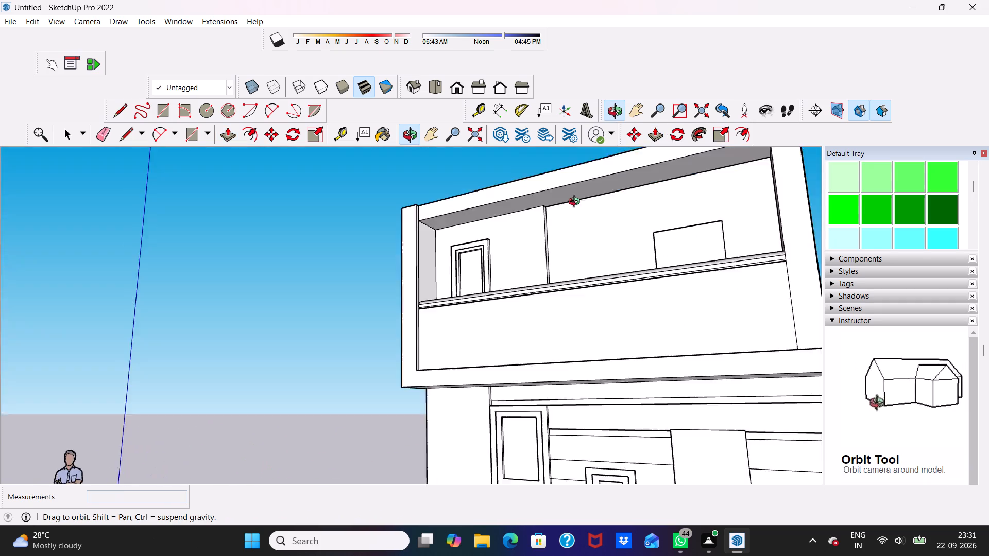
middle_drag(576, 203, 645, 254)
scroll(703, 313, up, 3)
scroll(670, 296, down, 9)
scroll(729, 361, up, 2)
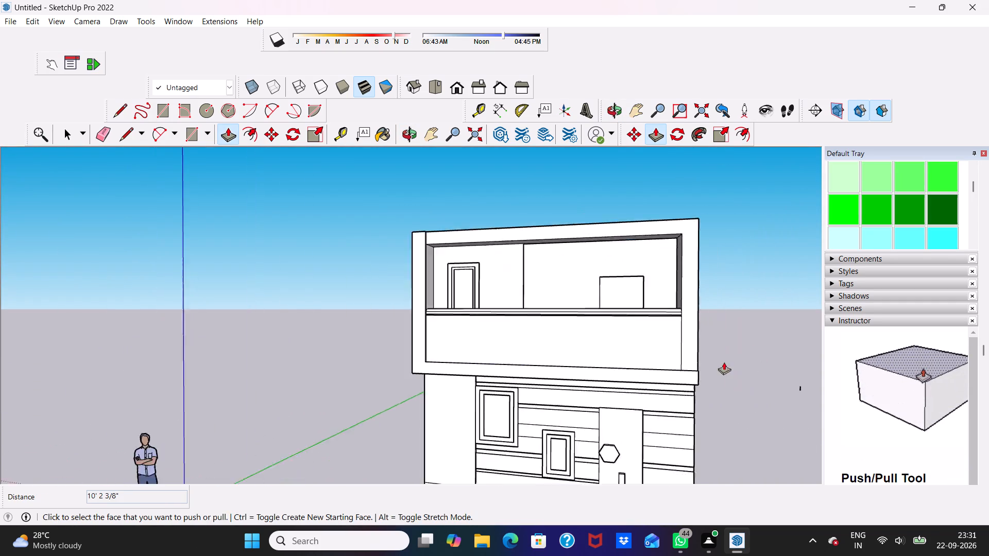
Extrude the top face at the raised bottom strip's right end upward 10' 2 3/8" along the frame's right post.
scroll(724, 362, up, 3)
scroll(668, 360, up, 4)
scroll(668, 373, down, 1)
middle_drag(668, 373, 689, 455)
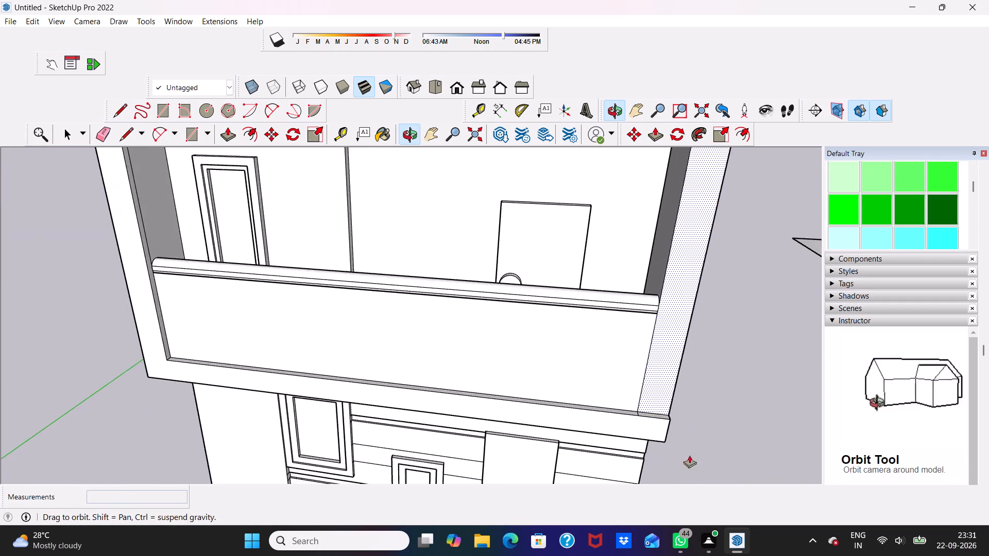
middle_drag(689, 455, 692, 459)
scroll(644, 435, up, 5)
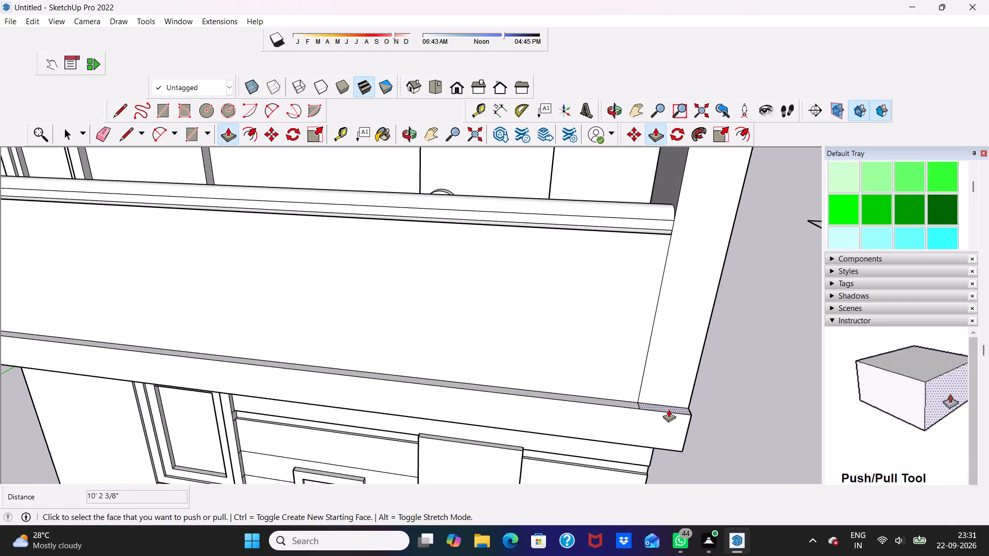
click(669, 409)
scroll(671, 382, down, 14)
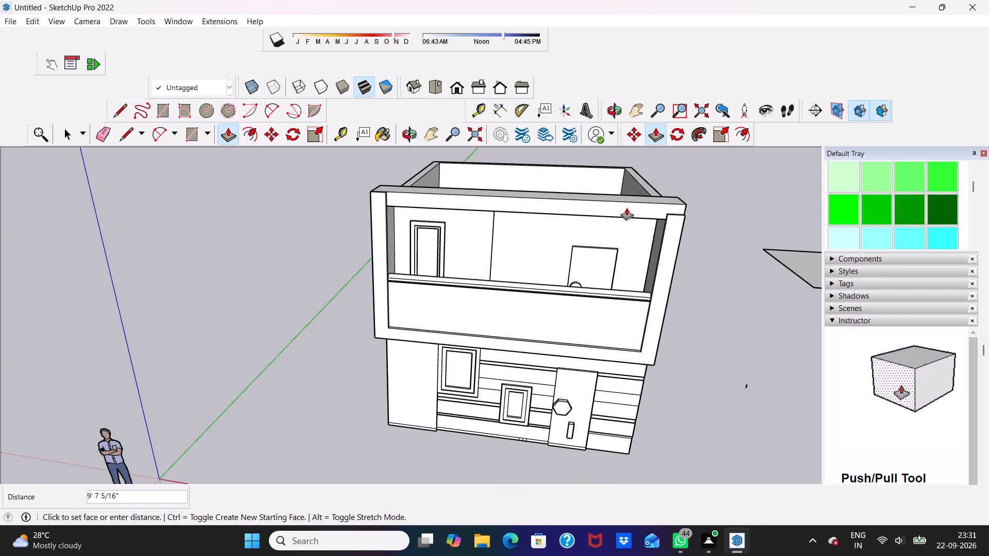
click(627, 205)
Draw a line across the raised left post's inner side face, level with the lower edge of the frame's top strip.
scroll(631, 216, down, 1)
middle_drag(632, 215, 703, 227)
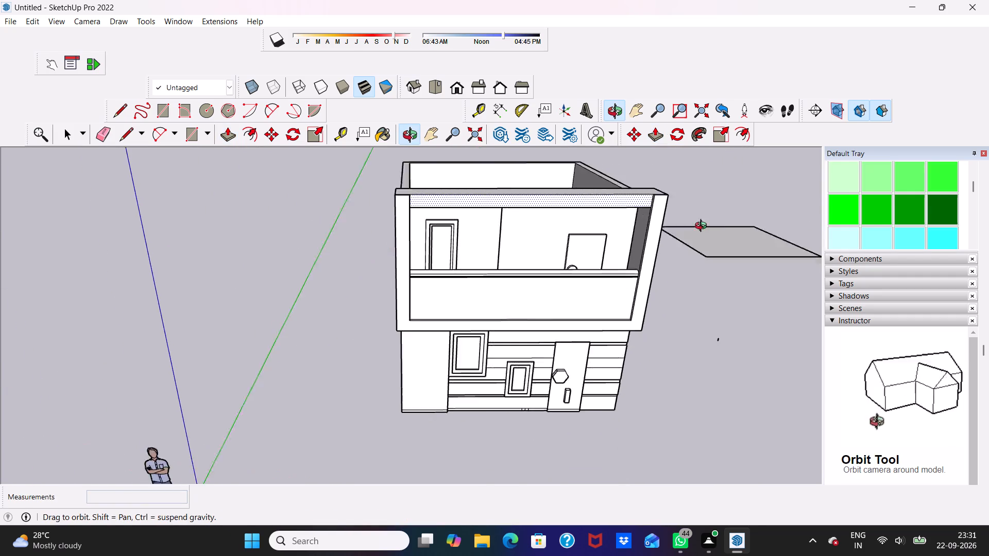
middle_drag(703, 227, 640, 207)
scroll(472, 206, up, 5)
scroll(354, 168, up, 5)
scroll(381, 227, down, 4)
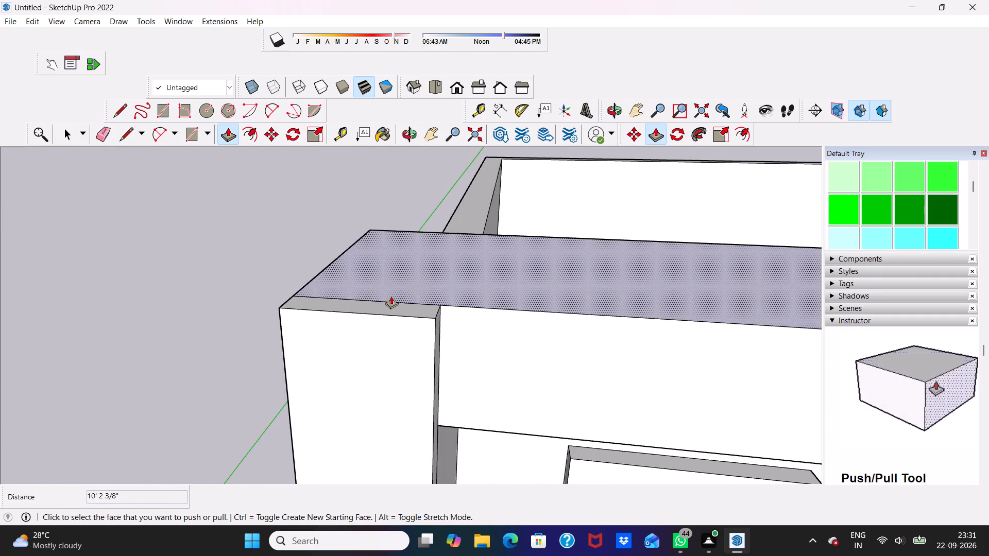
middle_drag(395, 301, 283, 317)
scroll(379, 379, up, 2)
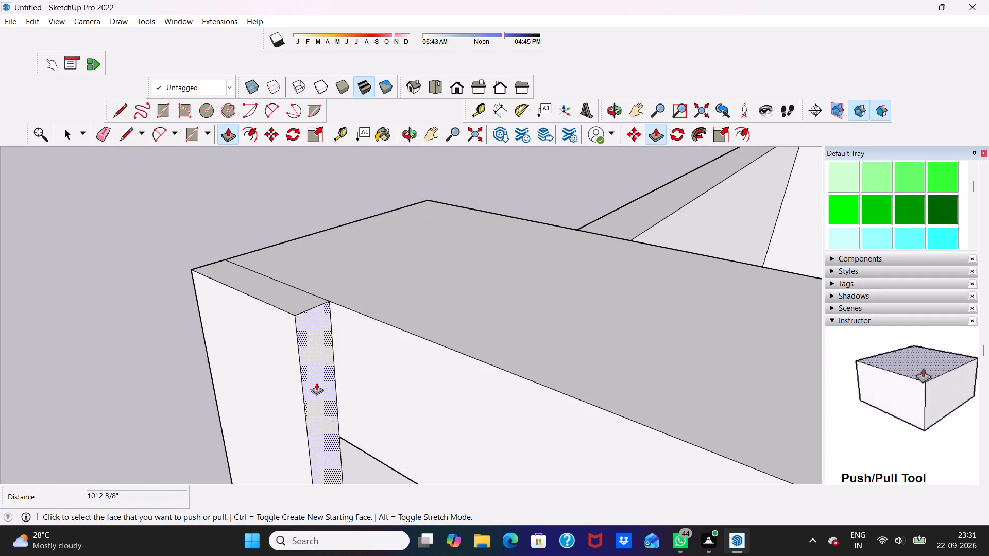
key(space)
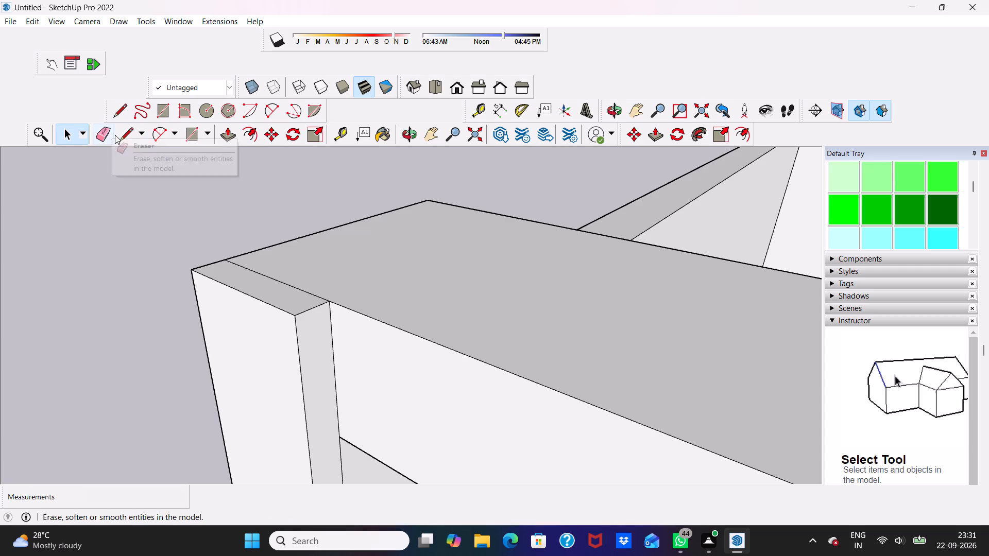
click(121, 133)
scroll(245, 314, up, 3)
scroll(349, 428, down, 4)
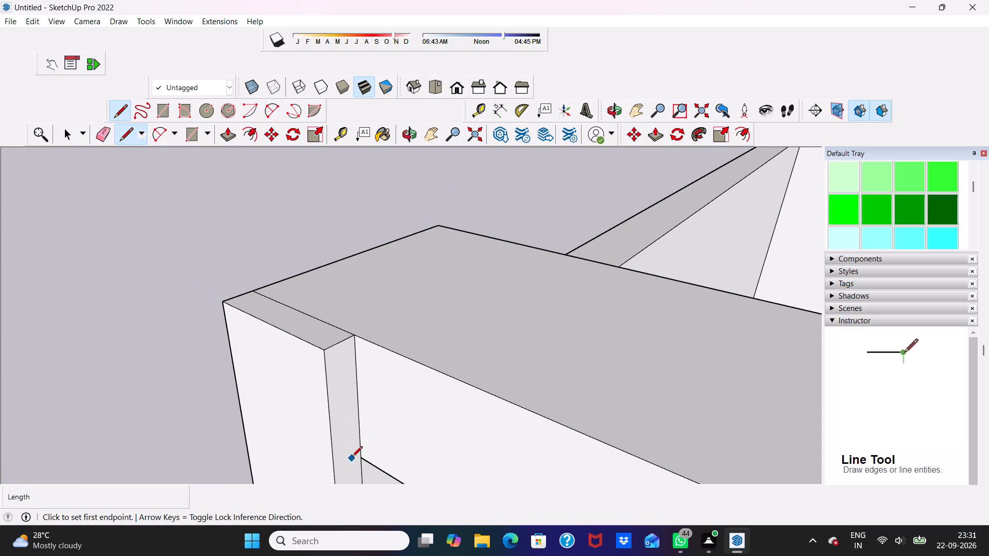
click(362, 458)
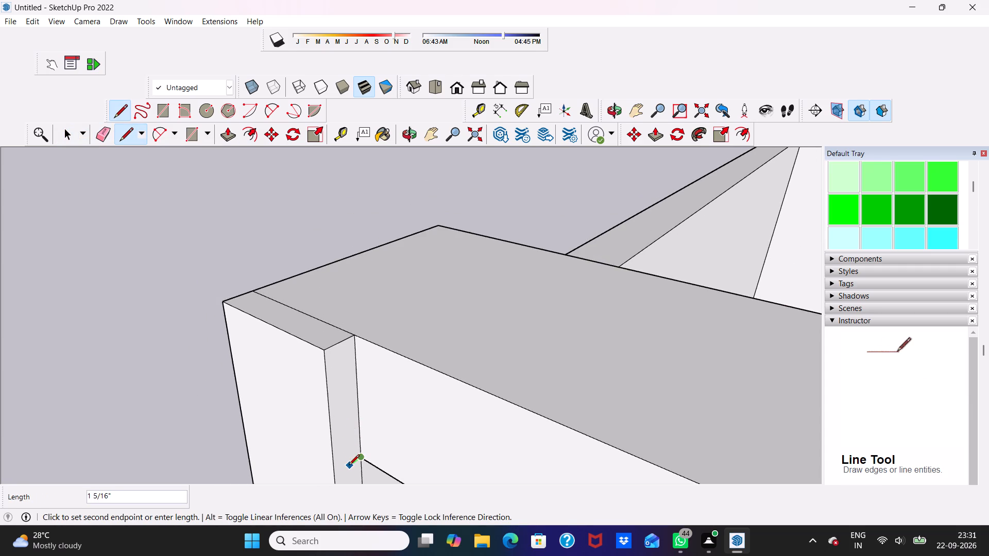
click(332, 466)
key(space)
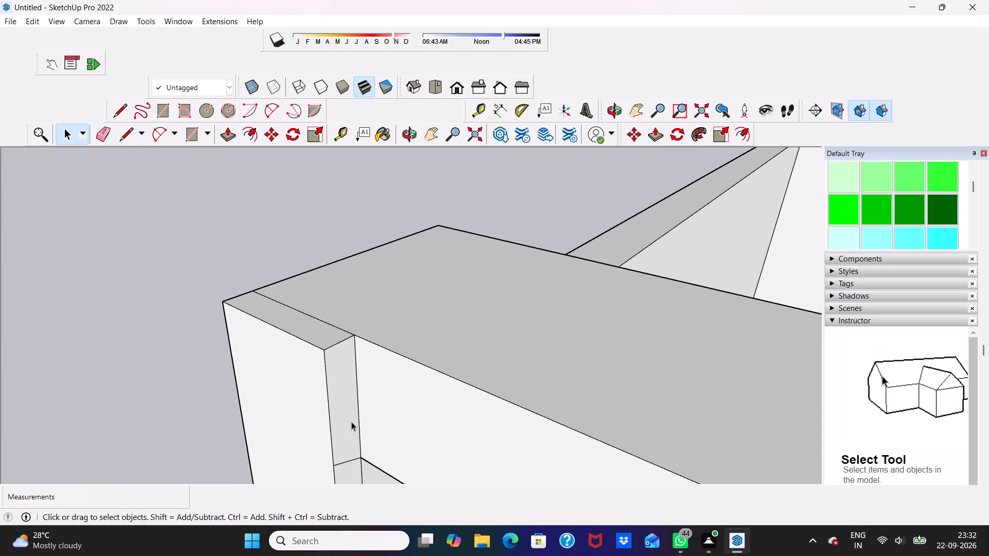
Extrude the upper section of the raised left post's inner side about 18' 13/16" along the top strip to the right post.
click(351, 422)
scroll(189, 179, down, 1)
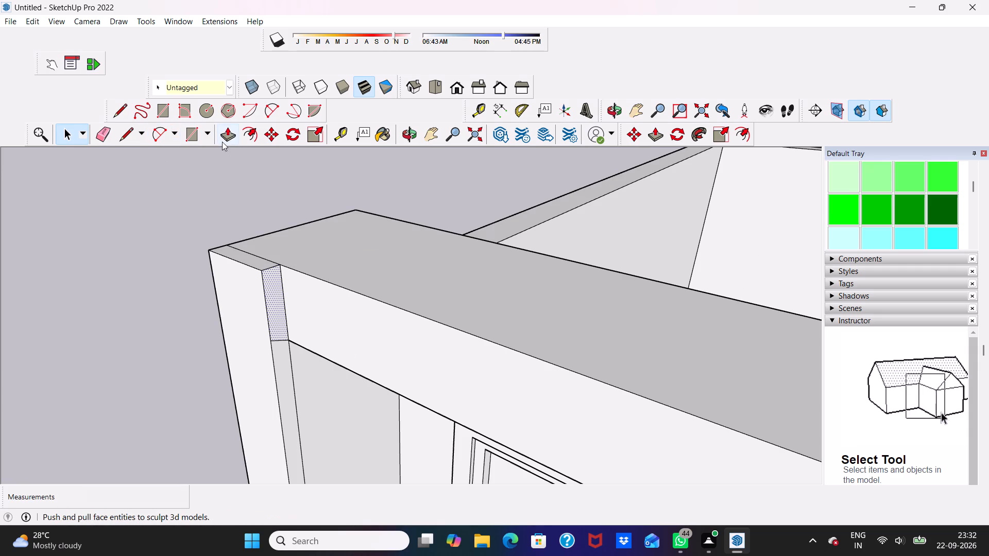
click(227, 125)
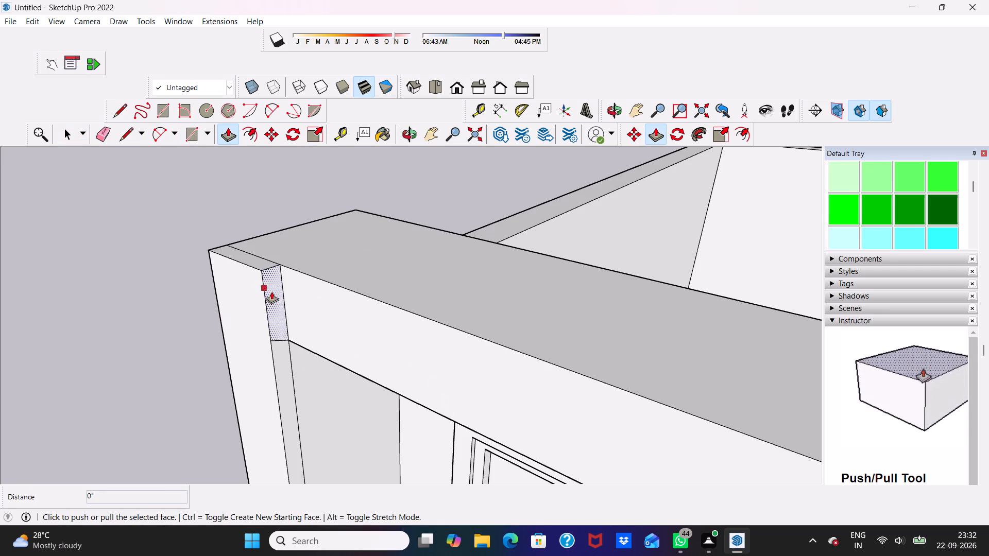
click(272, 290)
scroll(309, 300, down, 3)
scroll(412, 312, down, 3)
scroll(472, 347, down, 9)
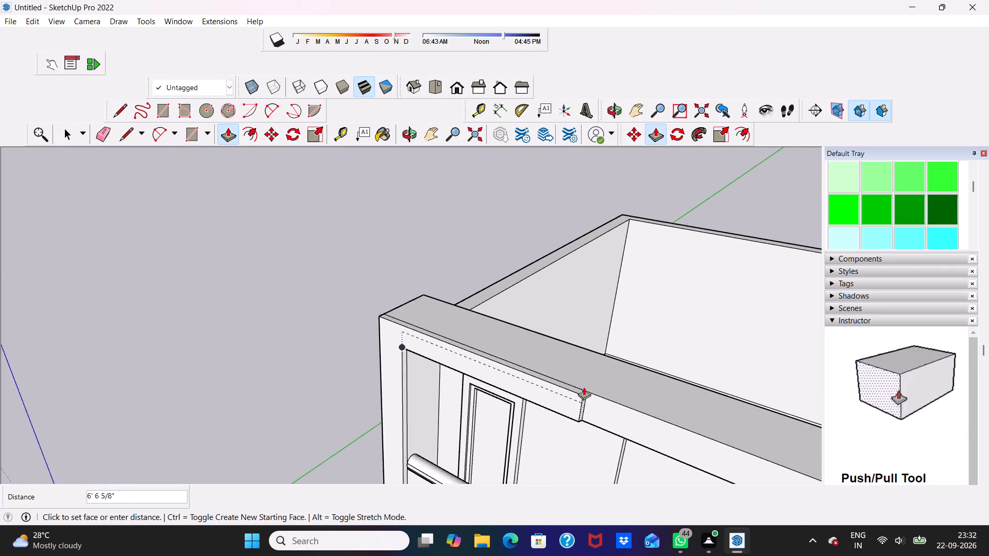
scroll(584, 387, down, 13)
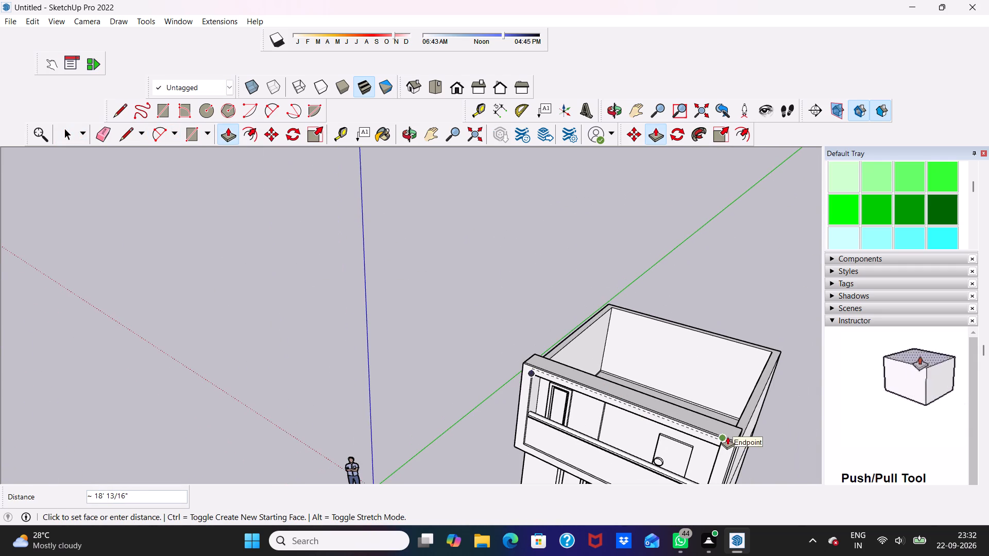
click(727, 437)
middle_drag(725, 434, 779, 287)
scroll(648, 369, up, 5)
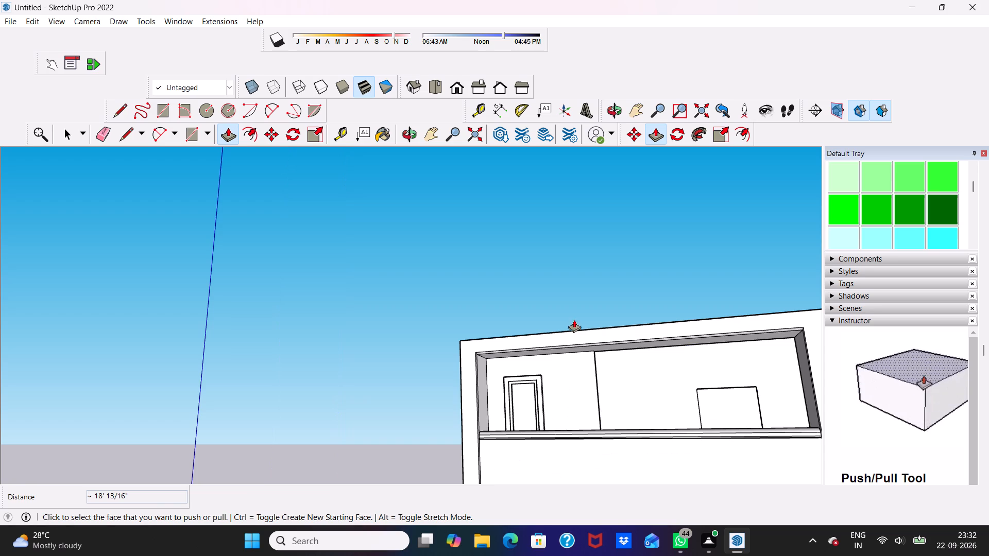
key(space)
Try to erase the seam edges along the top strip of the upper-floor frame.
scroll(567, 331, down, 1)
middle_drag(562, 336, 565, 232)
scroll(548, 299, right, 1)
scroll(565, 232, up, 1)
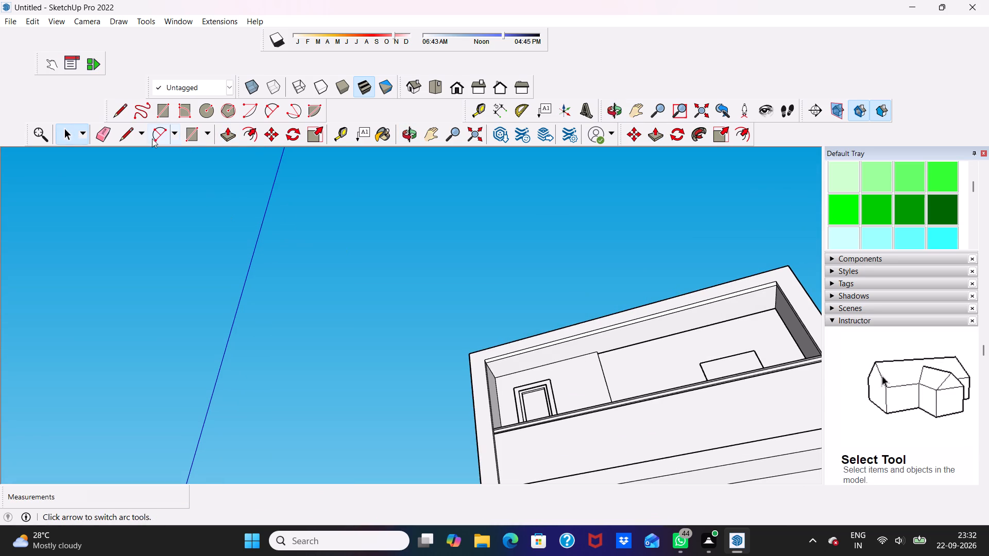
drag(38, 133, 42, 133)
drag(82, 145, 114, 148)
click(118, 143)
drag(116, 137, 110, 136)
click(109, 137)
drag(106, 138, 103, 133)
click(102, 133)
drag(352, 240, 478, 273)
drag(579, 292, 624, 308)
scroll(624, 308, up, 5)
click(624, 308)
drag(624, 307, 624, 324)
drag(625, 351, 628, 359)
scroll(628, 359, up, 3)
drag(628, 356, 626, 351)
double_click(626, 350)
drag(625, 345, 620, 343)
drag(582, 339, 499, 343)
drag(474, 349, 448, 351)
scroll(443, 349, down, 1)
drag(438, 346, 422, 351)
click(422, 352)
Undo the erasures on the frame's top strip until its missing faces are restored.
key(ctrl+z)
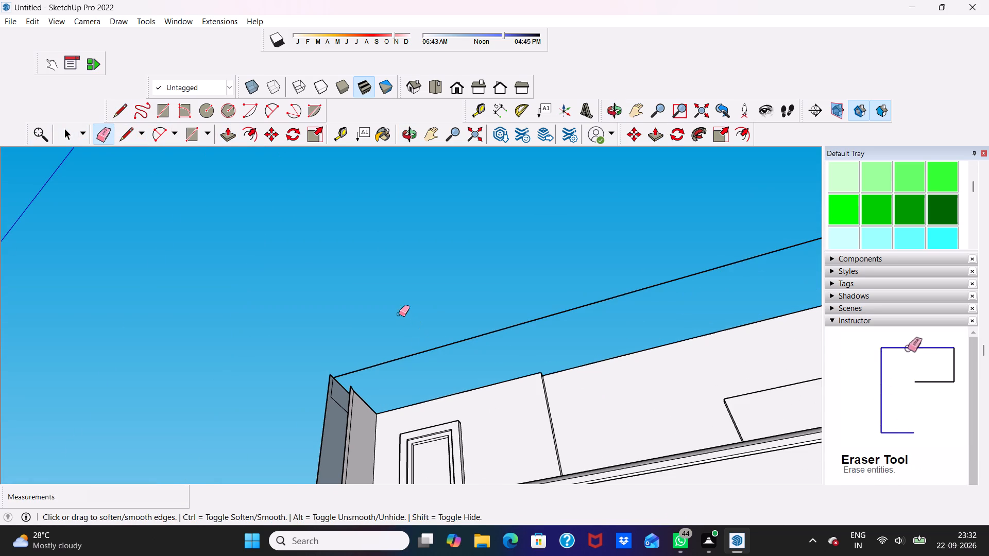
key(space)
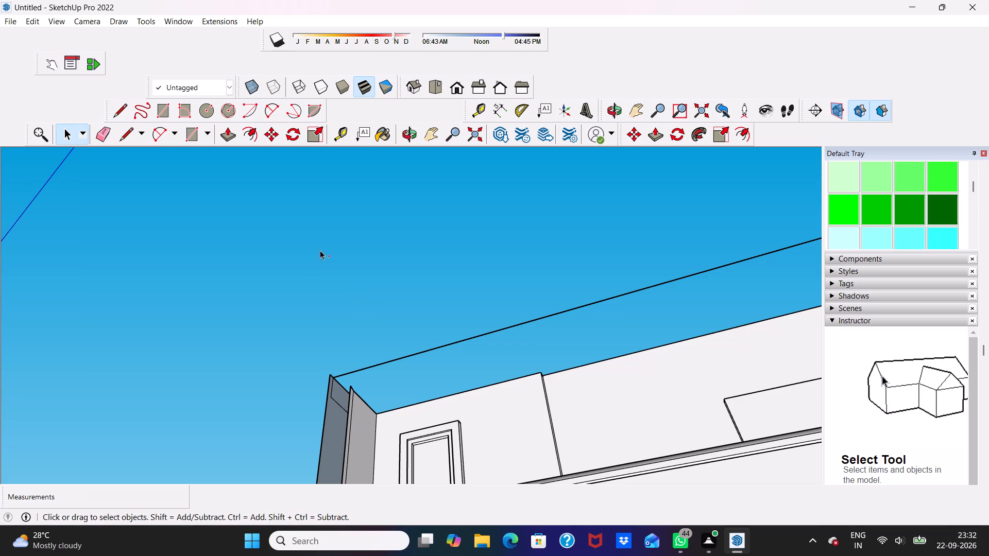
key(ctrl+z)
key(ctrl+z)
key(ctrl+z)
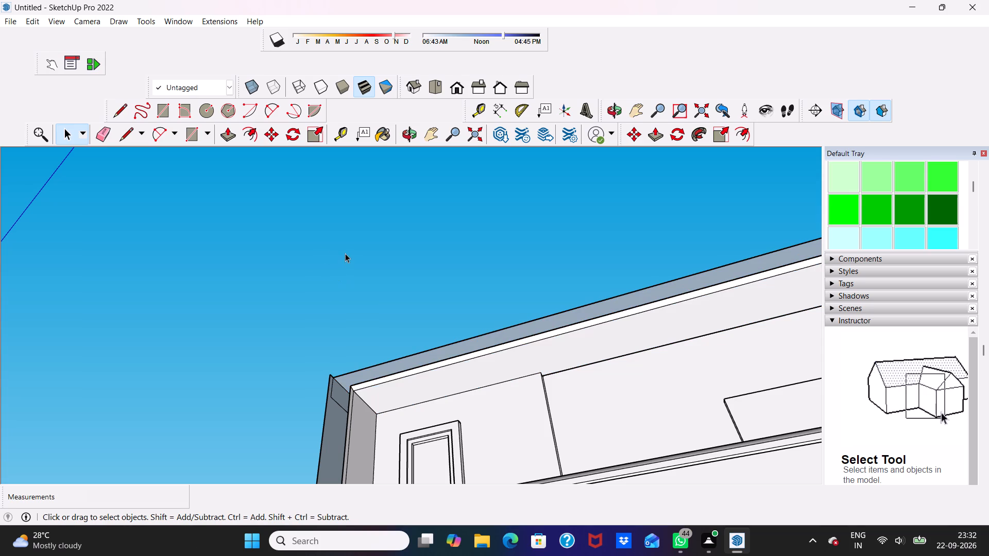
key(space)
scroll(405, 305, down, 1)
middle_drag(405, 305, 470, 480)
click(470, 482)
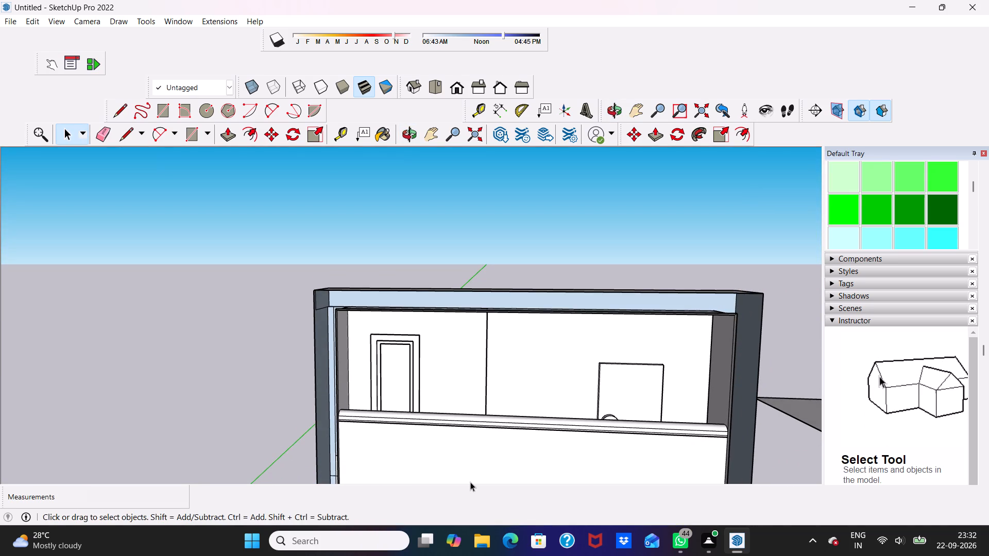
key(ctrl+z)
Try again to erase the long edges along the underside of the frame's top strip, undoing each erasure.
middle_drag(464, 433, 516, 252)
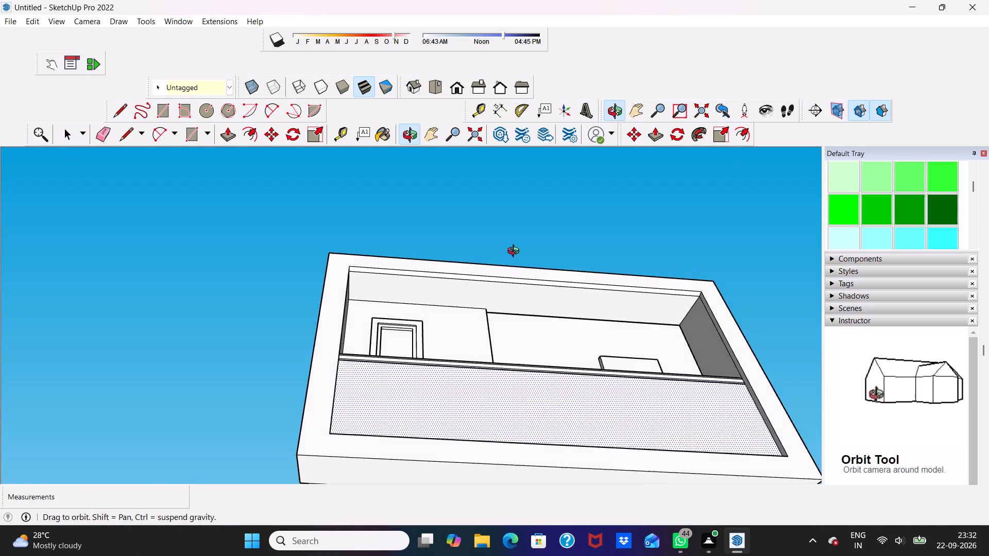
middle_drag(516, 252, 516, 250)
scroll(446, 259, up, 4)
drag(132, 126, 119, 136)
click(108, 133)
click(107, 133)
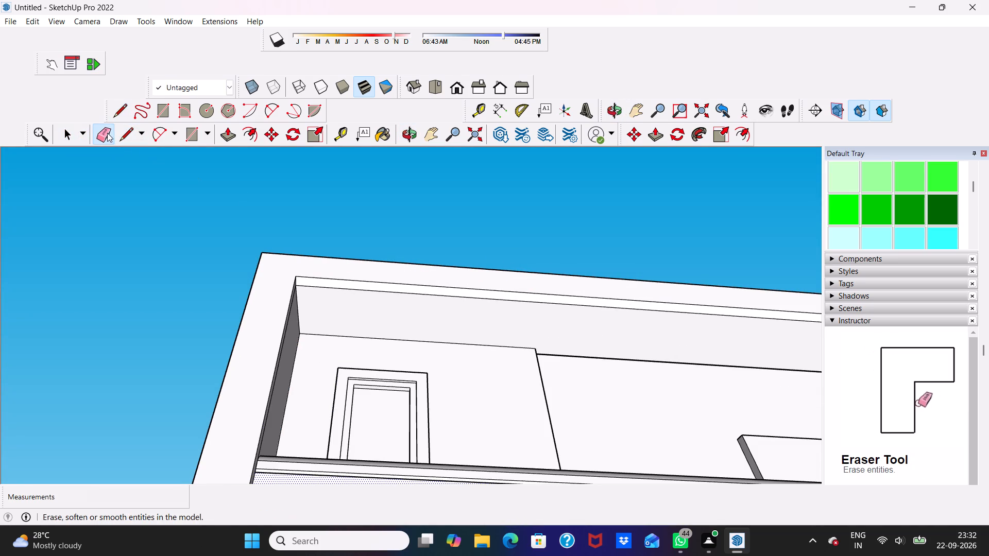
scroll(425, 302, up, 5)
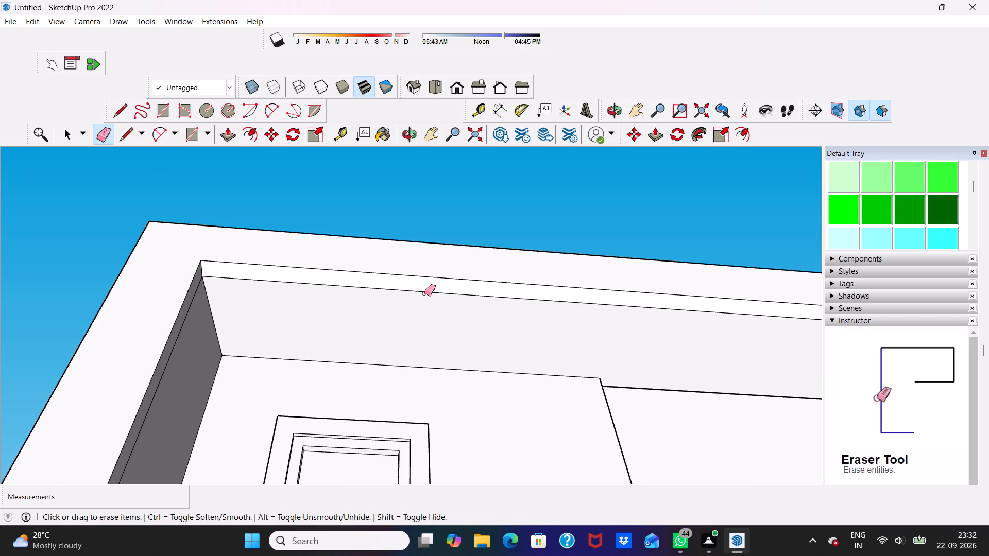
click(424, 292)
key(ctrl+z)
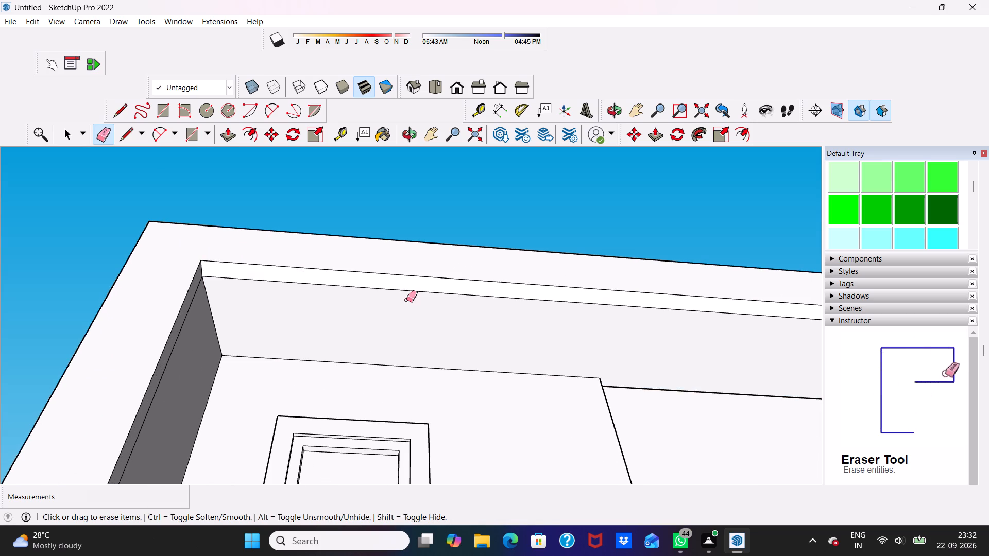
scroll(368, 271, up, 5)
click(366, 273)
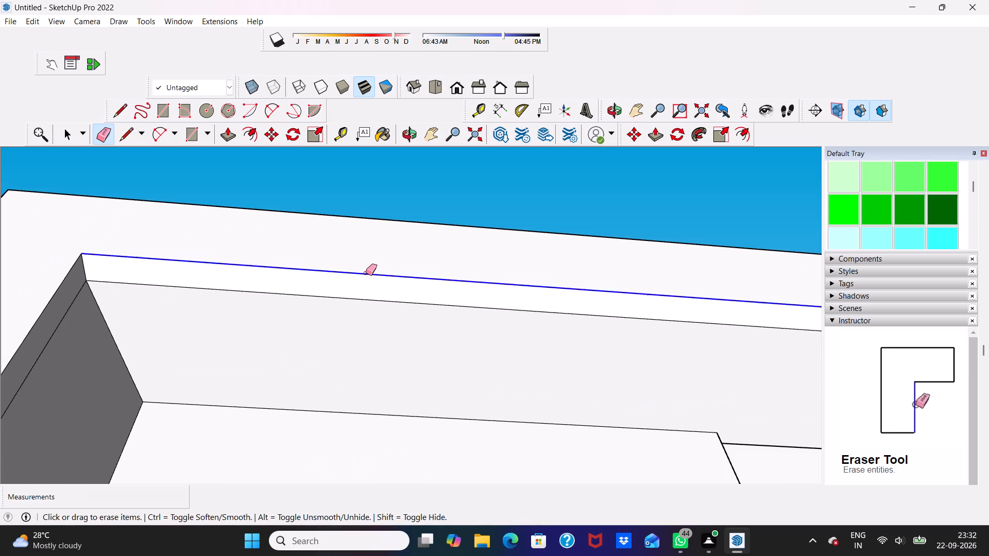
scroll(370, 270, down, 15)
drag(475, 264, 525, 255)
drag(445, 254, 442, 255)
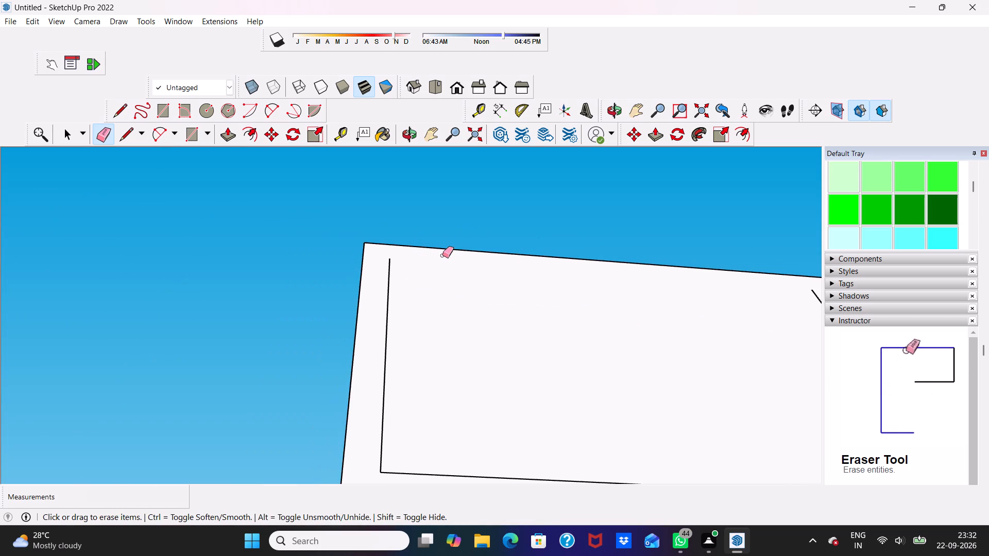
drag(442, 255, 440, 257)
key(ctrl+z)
Examine the projecting frame from above, from below and around the left side of the house.
scroll(436, 259, down, 10)
middle_drag(528, 300, 471, 555)
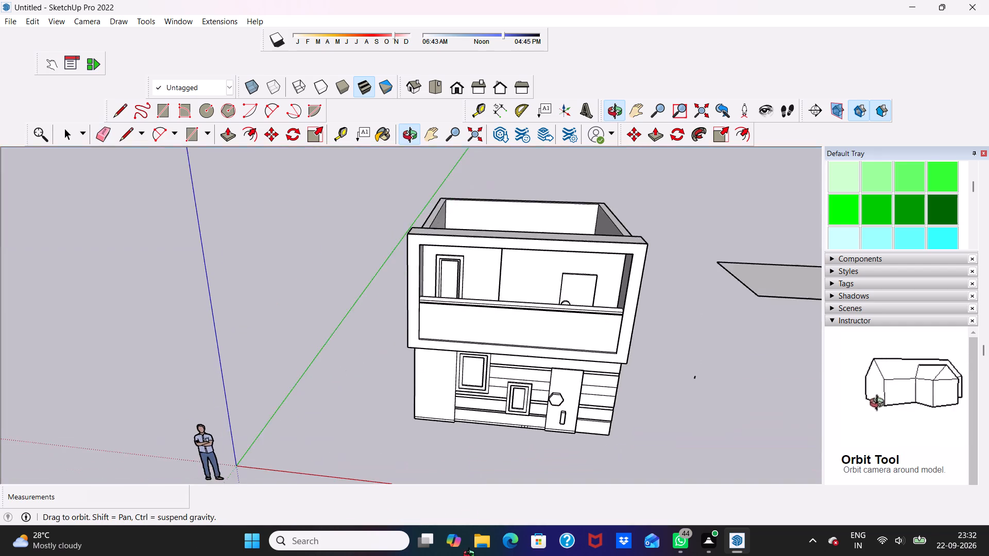
middle_drag(471, 555, 611, 370)
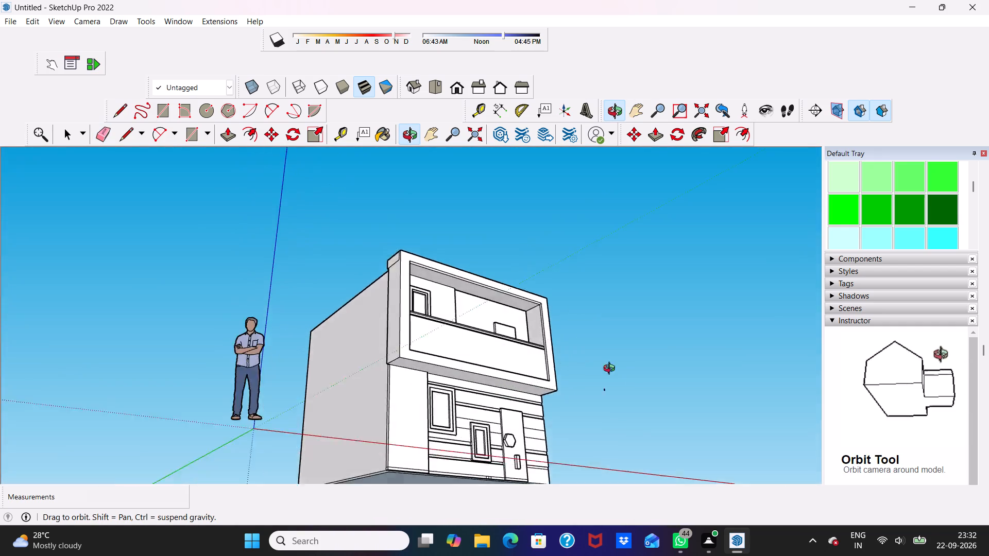
middle_drag(611, 370, 647, 465)
scroll(375, 252, up, 5)
middle_drag(428, 276, 486, 311)
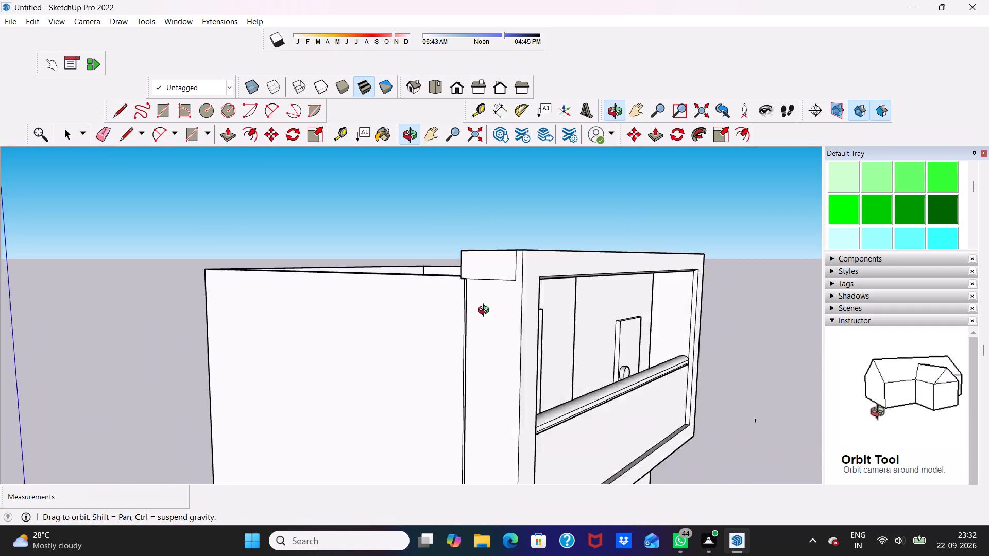
middle_drag(486, 311, 668, 316)
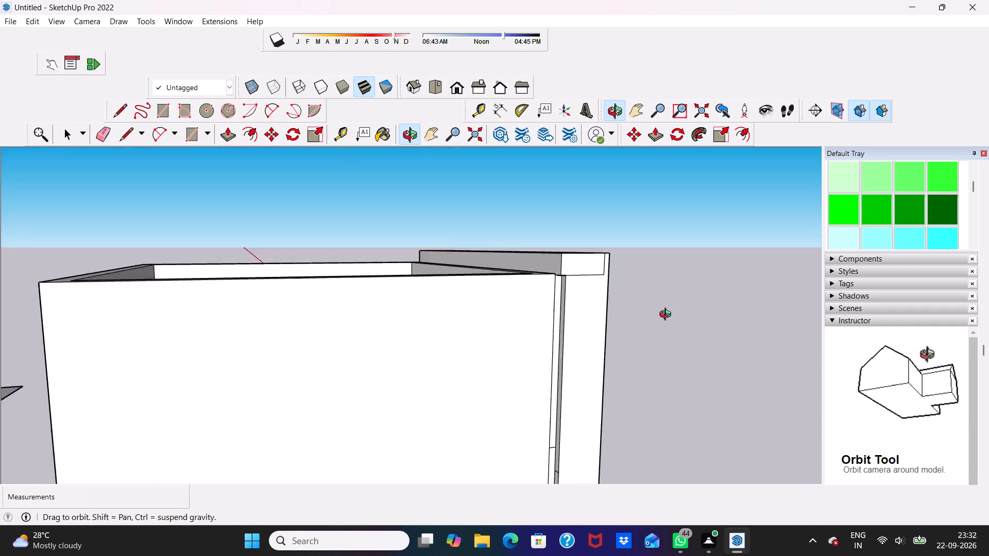
middle_drag(668, 316, 664, 321)
Push/Pull the narrow recessed face between the projecting frame and the right side wall outward 3" and a further 1".
scroll(663, 322, up, 1)
key(space)
scroll(517, 391, up, 5)
middle_drag(519, 393, 539, 383)
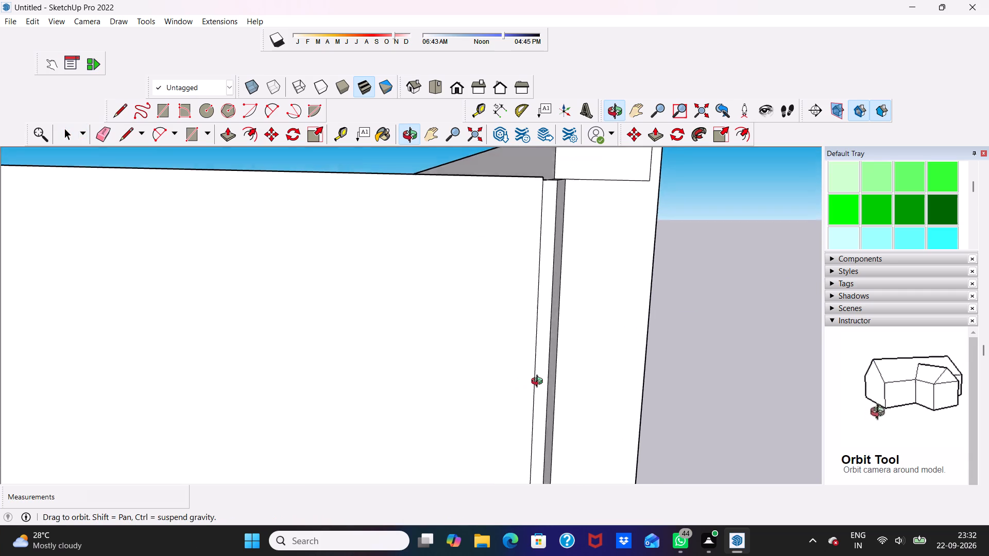
middle_drag(539, 383, 608, 372)
scroll(608, 372, up, 1)
click(560, 379)
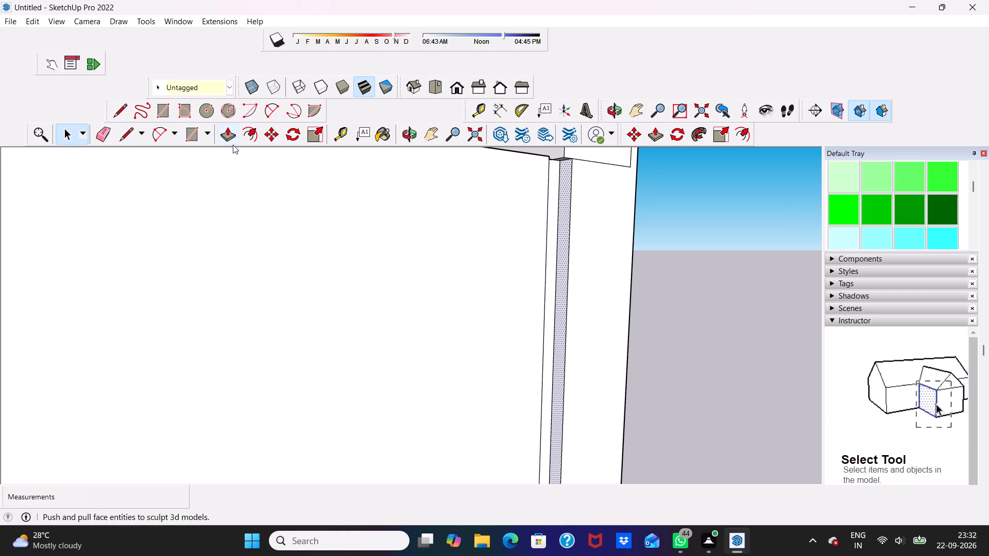
click(224, 133)
drag(563, 217, 544, 234)
scroll(551, 230, up, 3)
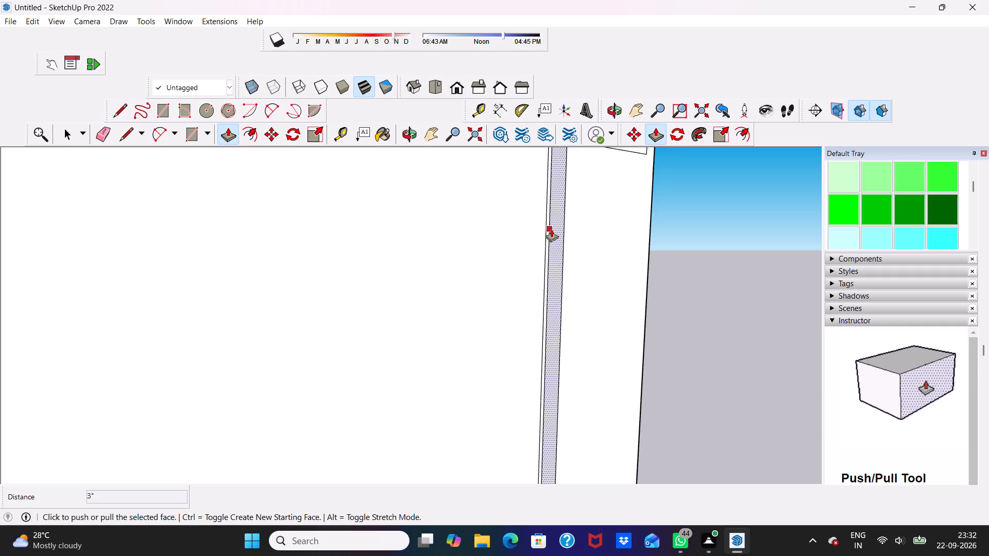
drag(560, 231, 546, 246)
scroll(560, 231, up, 1)
scroll(542, 250, down, 6)
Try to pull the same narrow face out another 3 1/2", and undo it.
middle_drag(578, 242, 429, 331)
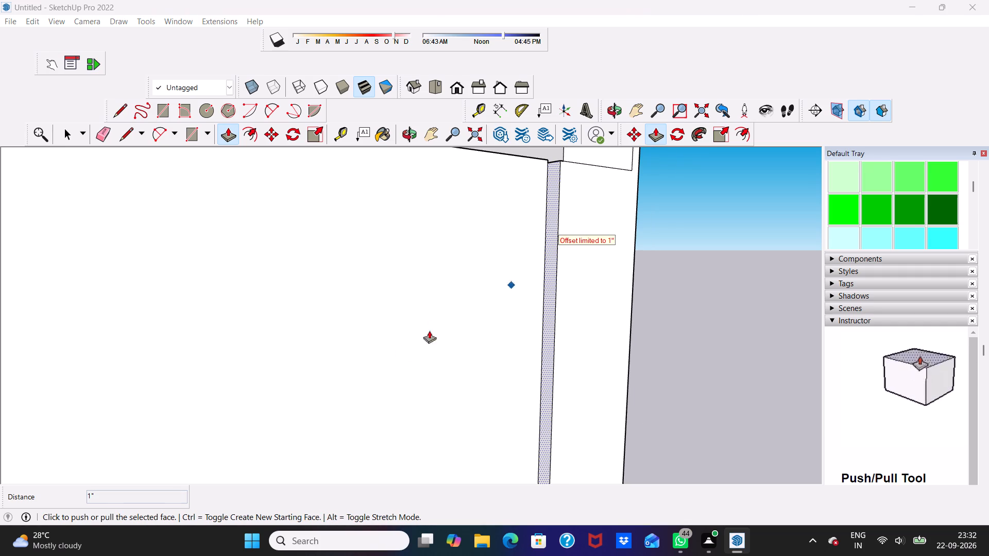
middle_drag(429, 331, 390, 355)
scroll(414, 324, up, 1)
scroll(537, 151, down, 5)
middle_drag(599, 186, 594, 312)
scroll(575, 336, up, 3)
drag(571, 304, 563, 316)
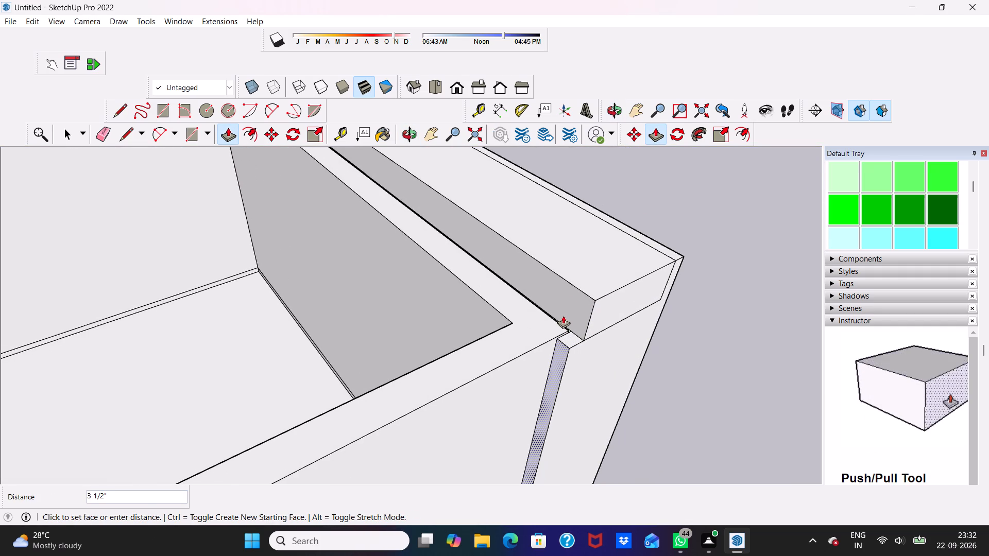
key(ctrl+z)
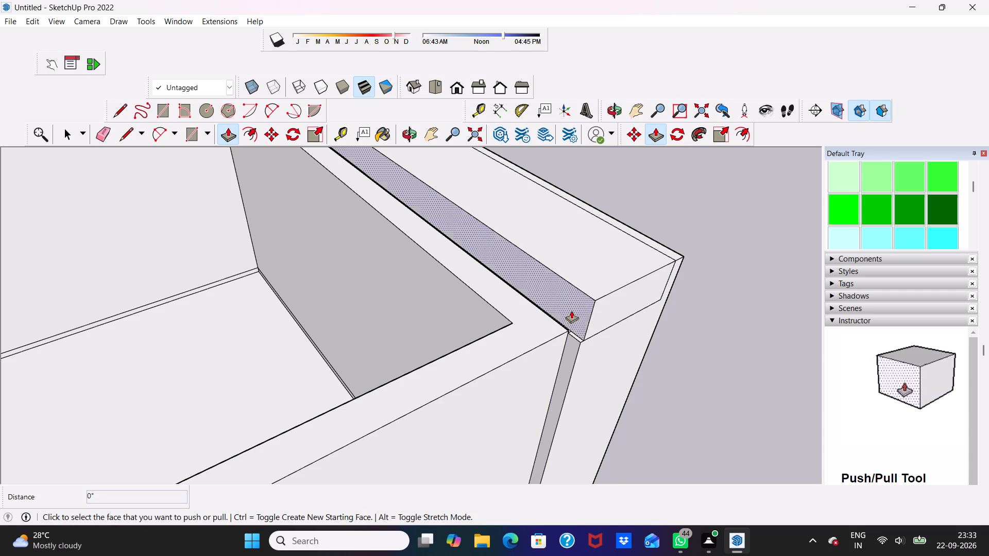
Push/Pull the long rear face of the frame's top strip by about 3/4".
key(space)
click(571, 309)
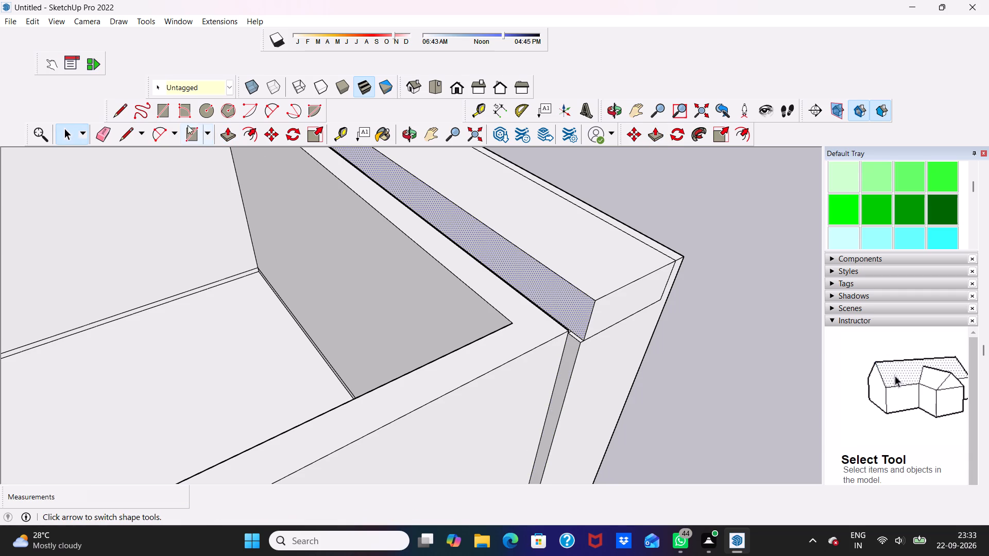
click(223, 130)
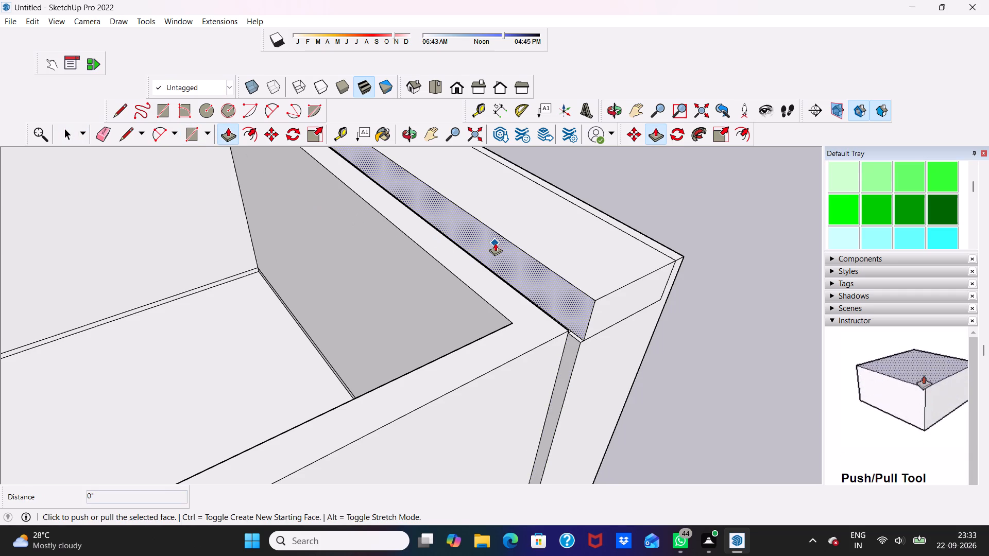
drag(495, 243, 495, 250)
Push/Pull the frame's right end face by about 6 5/16", and again inward by about 4 3/4", flush with the side wall.
scroll(493, 249, down, 13)
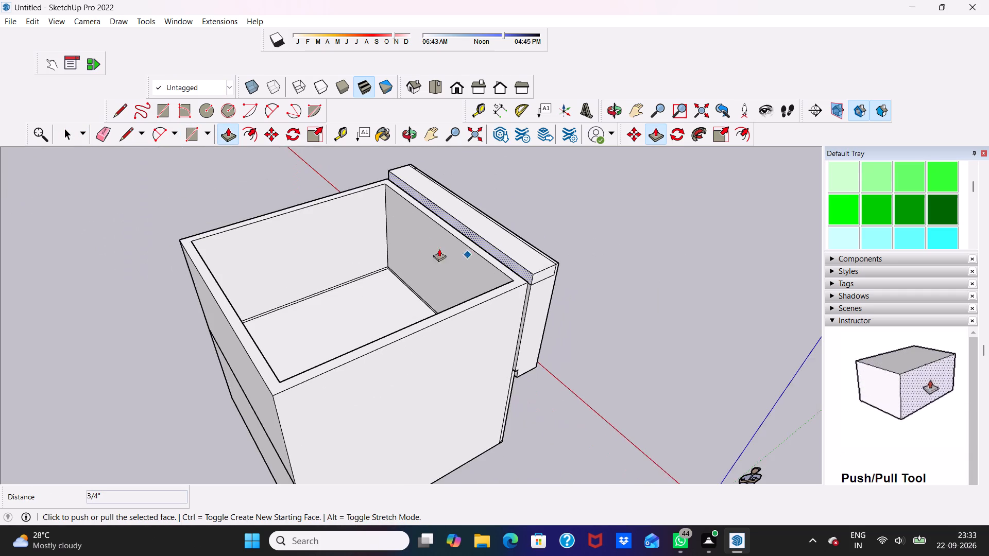
scroll(396, 187, up, 4)
middle_drag(454, 209, 0, 245)
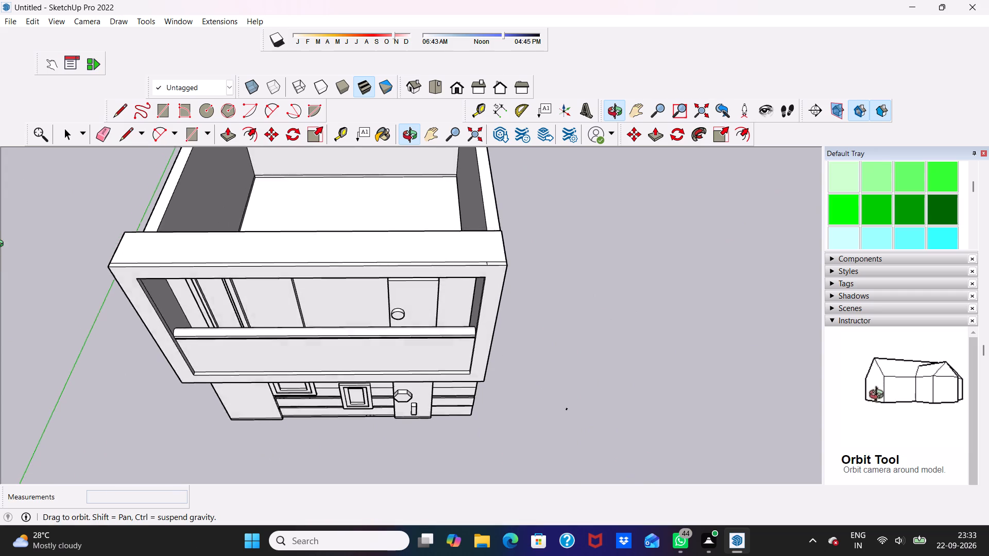
middle_drag(0, 245, 1, 231)
middle_drag(415, 293, 121, 217)
scroll(243, 242, up, 4)
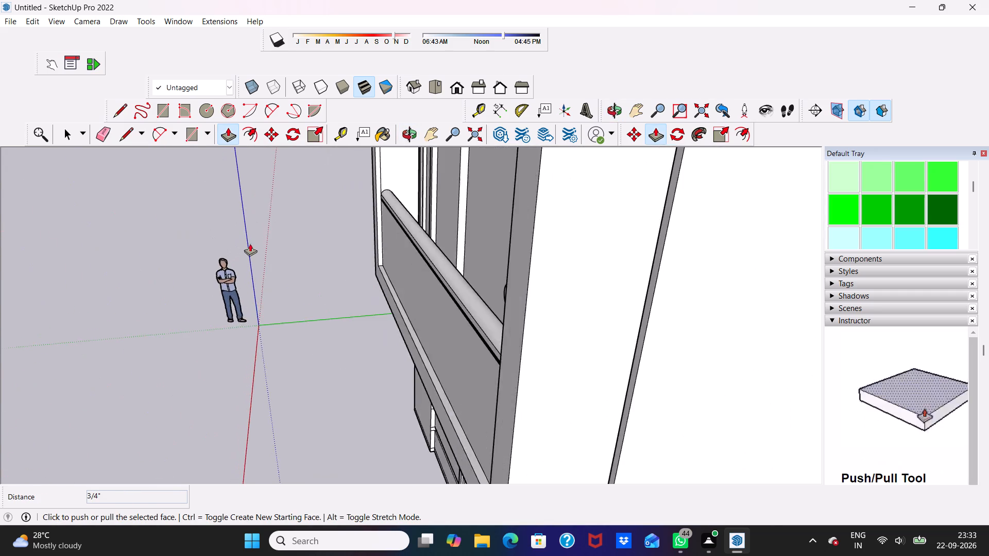
scroll(249, 246, down, 1)
scroll(248, 242, up, 3)
scroll(269, 244, down, 5)
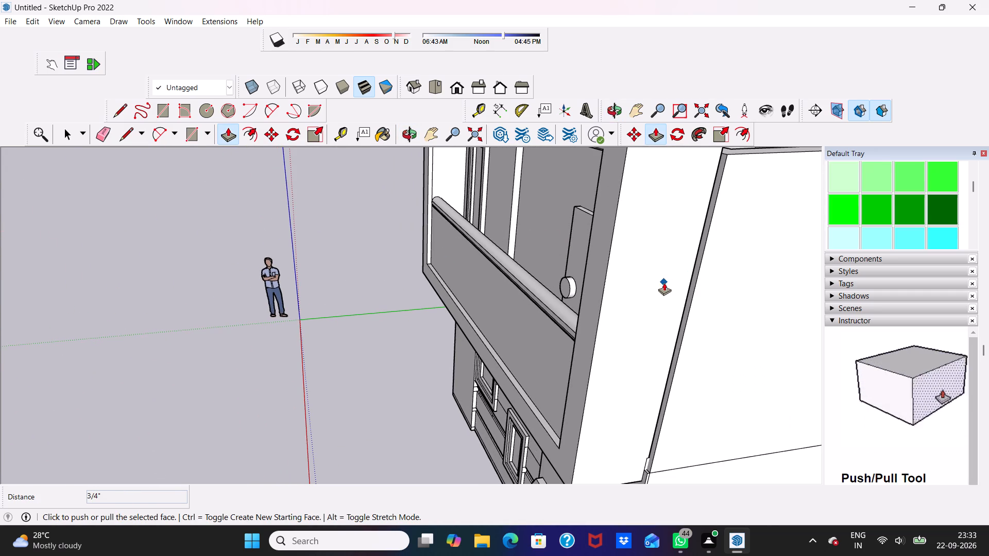
key(space)
click(647, 283)
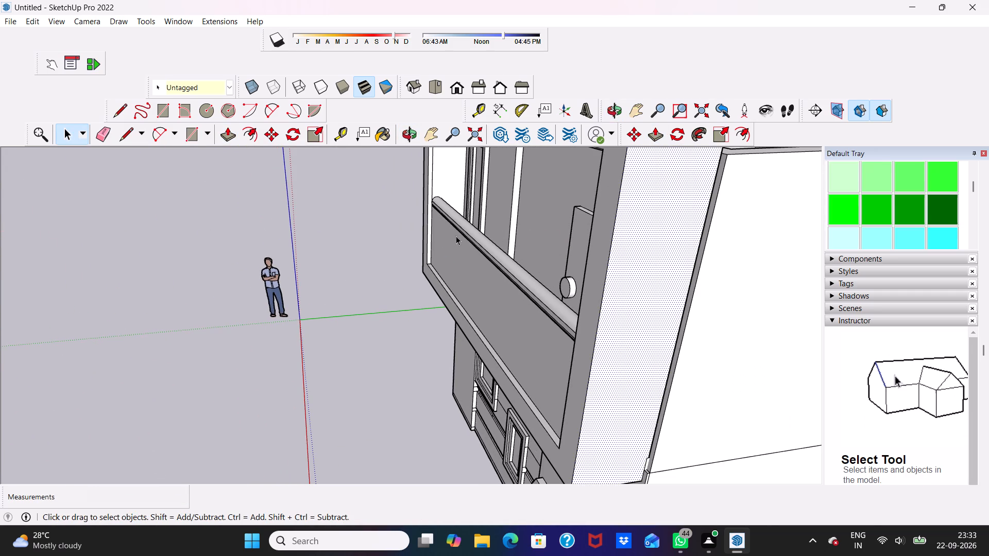
click(224, 132)
drag(650, 327, 665, 332)
middle_drag(665, 330, 605, 305)
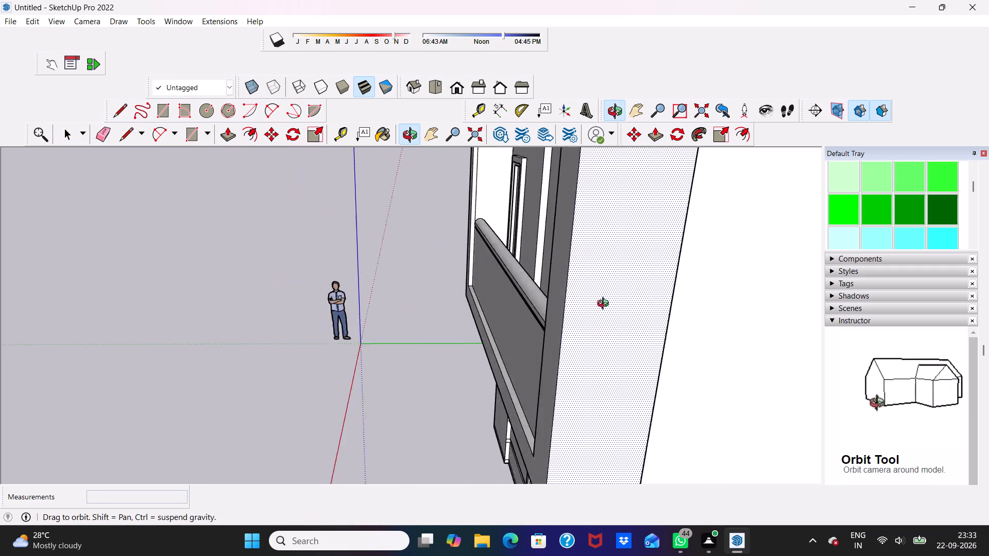
middle_drag(605, 305, 470, 332)
scroll(265, 312, down, 5)
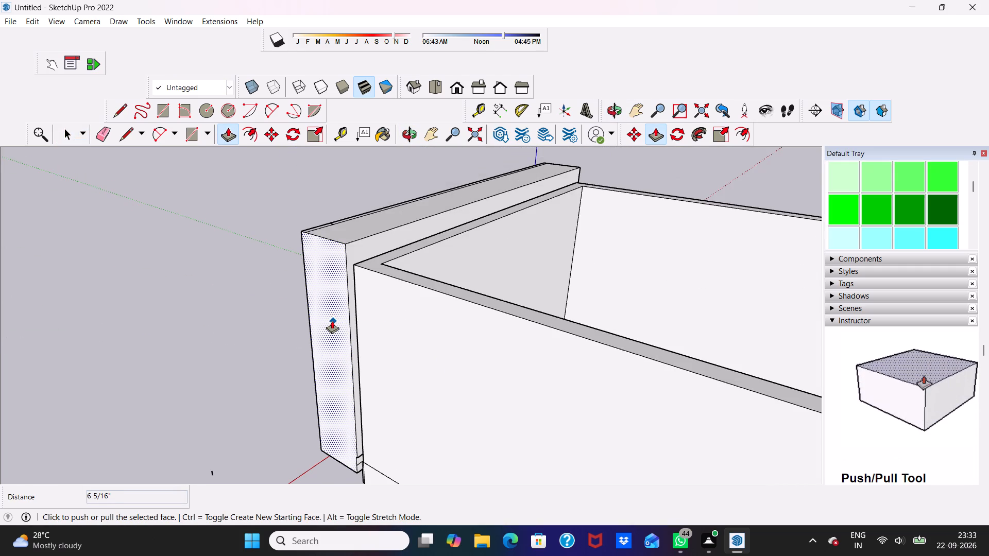
drag(332, 321, 338, 316)
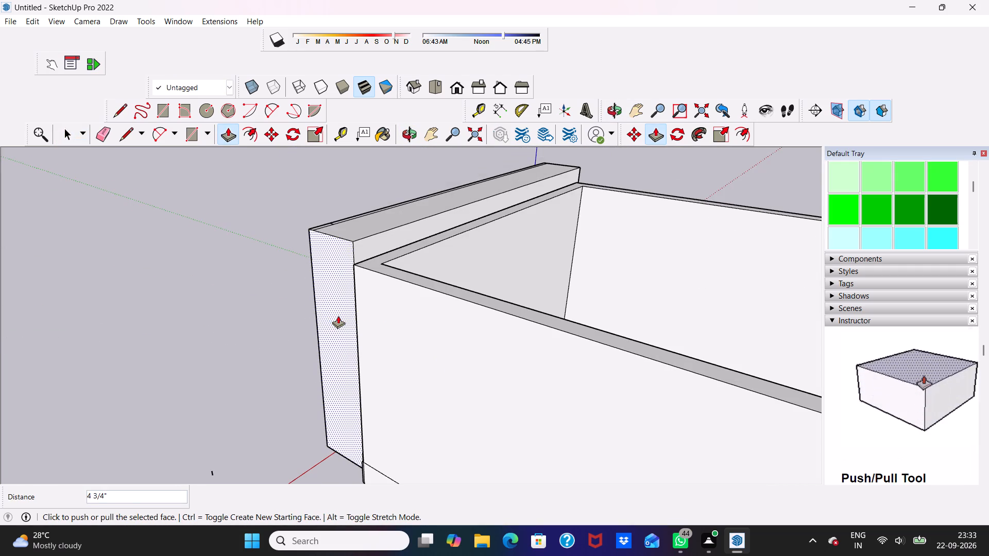
scroll(338, 315, down, 1)
middle_drag(336, 314, 474, 305)
scroll(474, 305, up, 4)
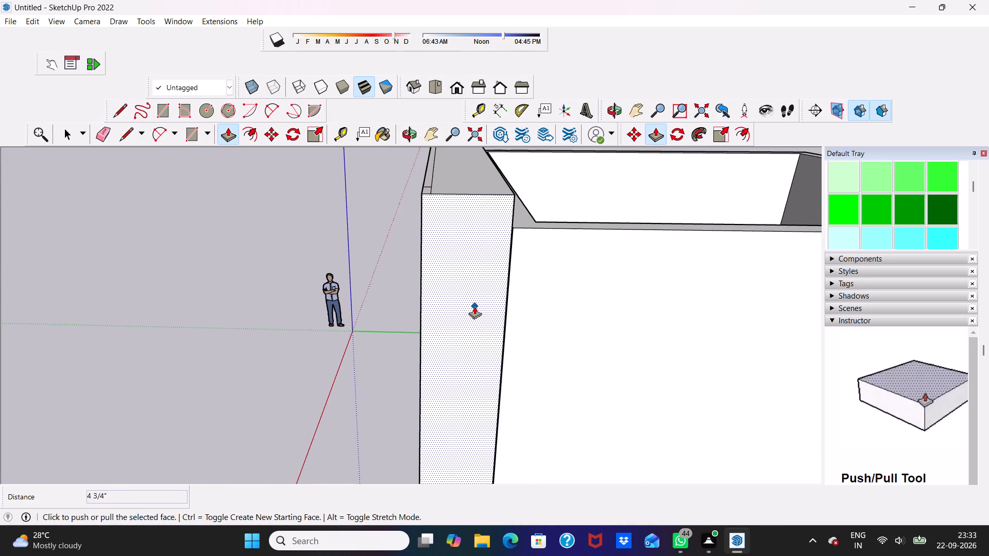
key(space)
Examine the reshaped frame and the whole facade from the front, from above and from the left side.
scroll(473, 311, down, 1)
middle_drag(564, 284, 864, 273)
drag(761, 311, 147, 412)
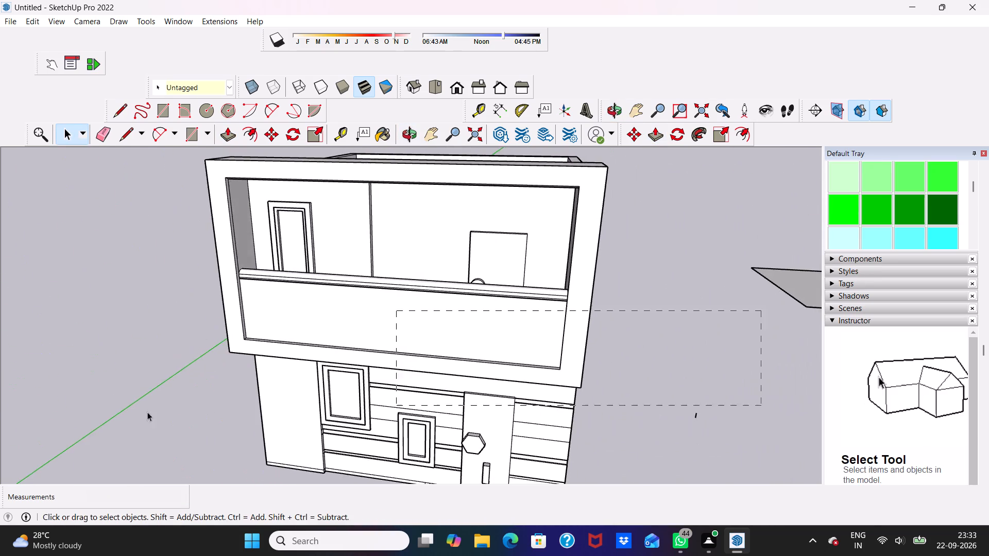
drag(147, 412, 31, 334)
scroll(16, 359, up, 4)
key(space)
scroll(343, 348, down, 1)
middle_drag(349, 345, 468, 263)
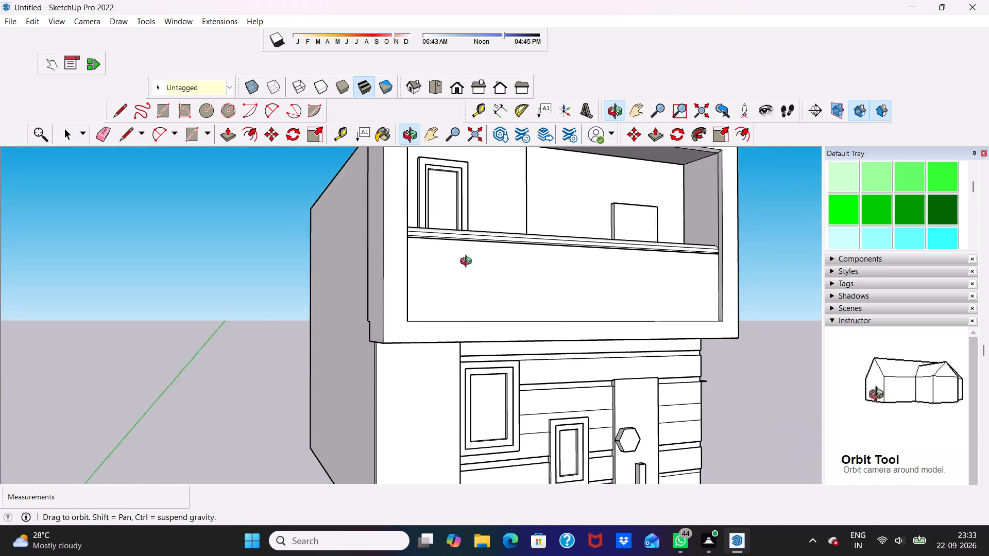
middle_drag(468, 263, 443, 286)
scroll(441, 292, down, 5)
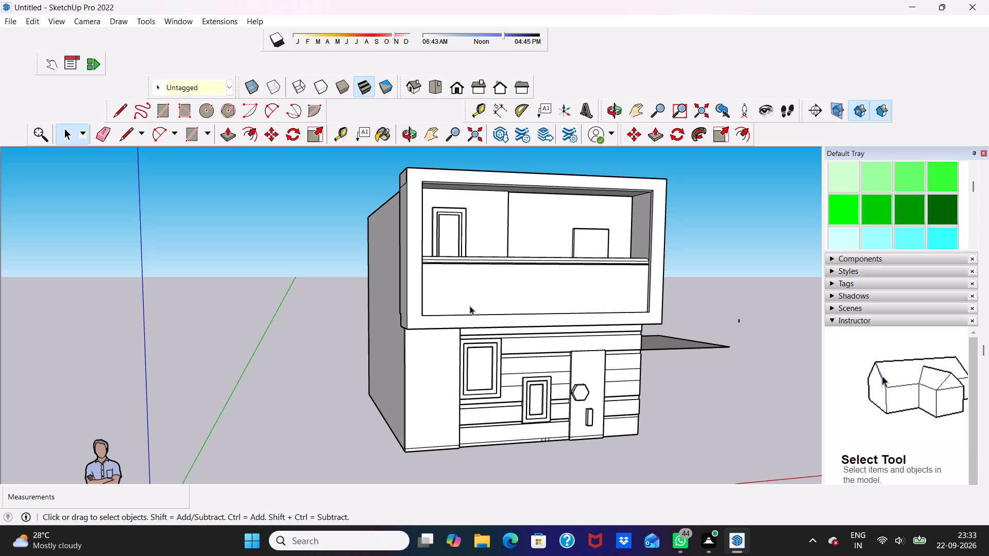
scroll(466, 286, up, 4)
scroll(463, 287, down, 5)
middle_drag(462, 290, 461, 289)
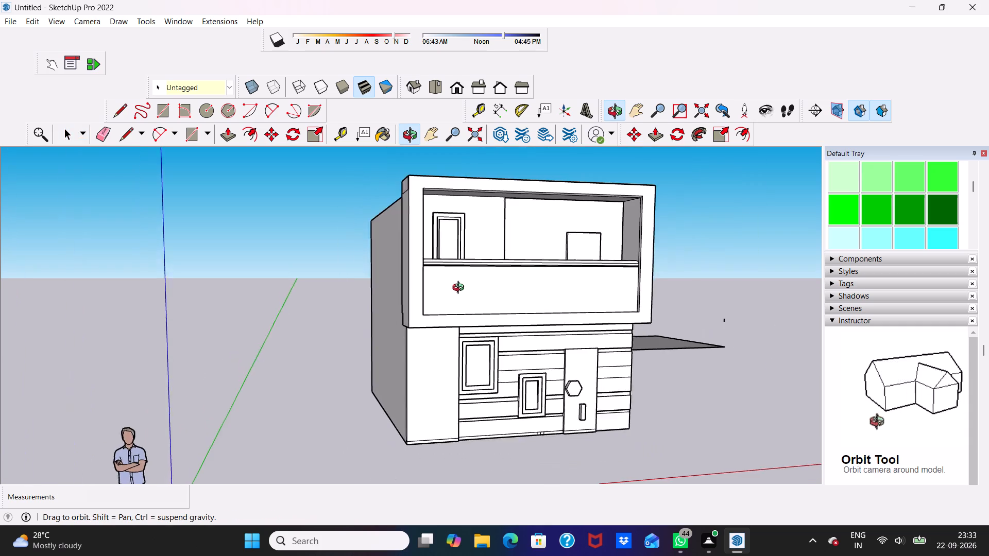
middle_drag(461, 289, 382, 339)
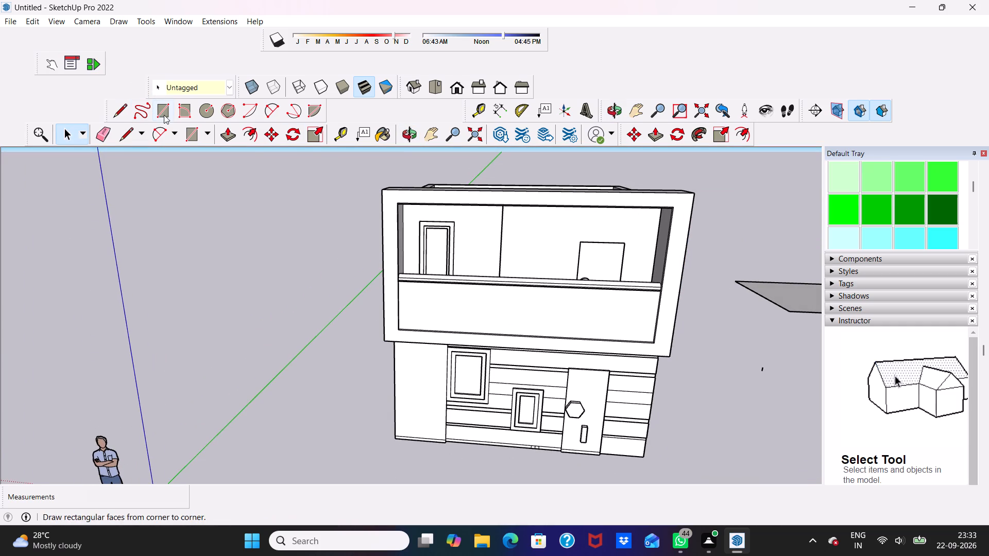
Draw a rectangle about 6 7/8" by 11 1/8" across the frame's bottom strip, near its left end.
click(165, 110)
scroll(397, 248, up, 3)
scroll(431, 356, up, 3)
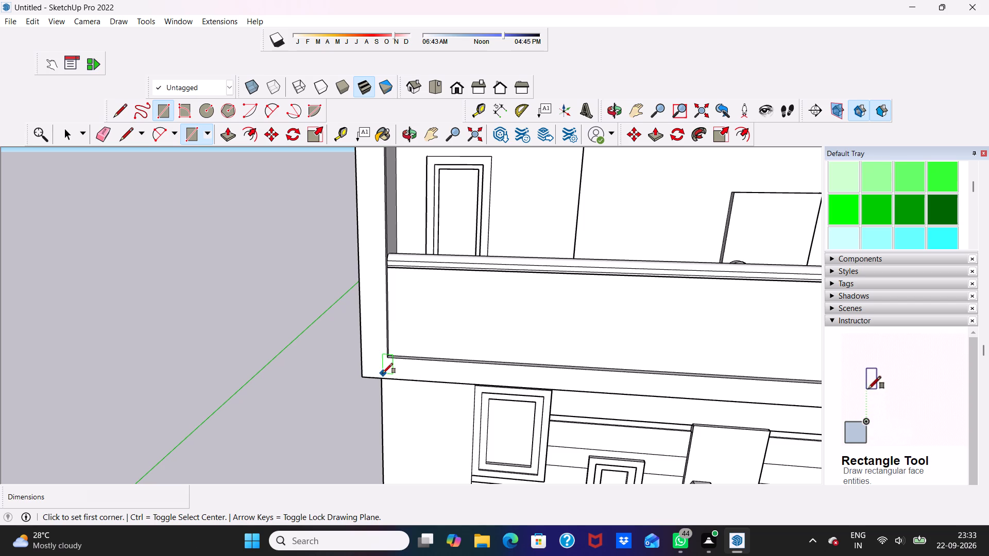
click(389, 377)
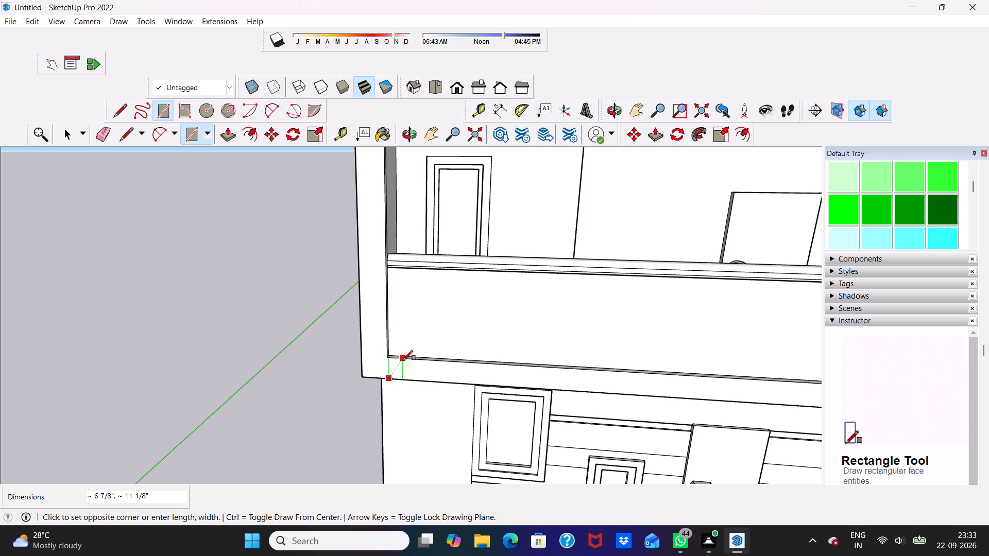
click(405, 358)
key(space)
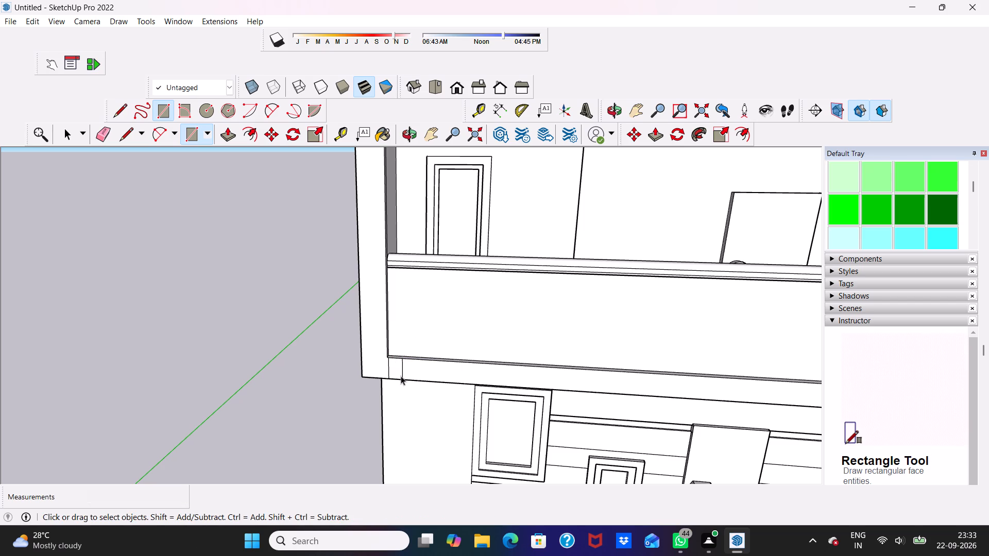
Copy the small rectangle four times along the frame's bottom strip, about 9" to 11" apart.
drag(399, 365, 400, 360)
click(401, 359)
double_click(399, 361)
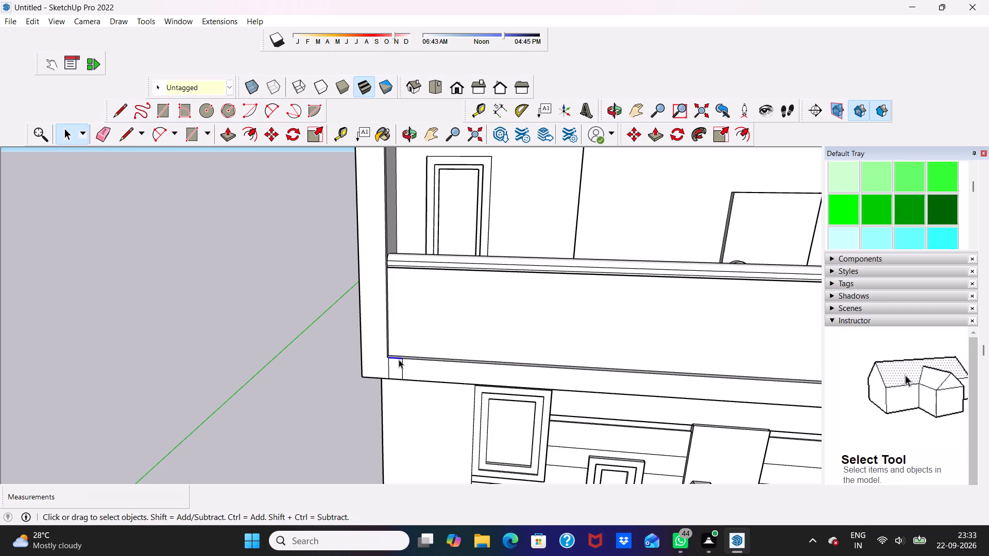
click(396, 369)
click(396, 369)
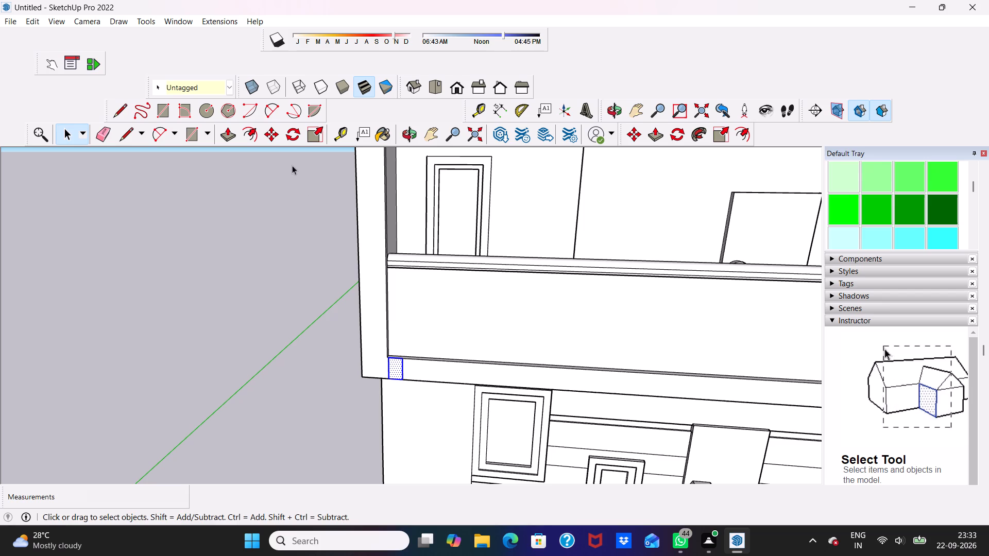
double_click(268, 125)
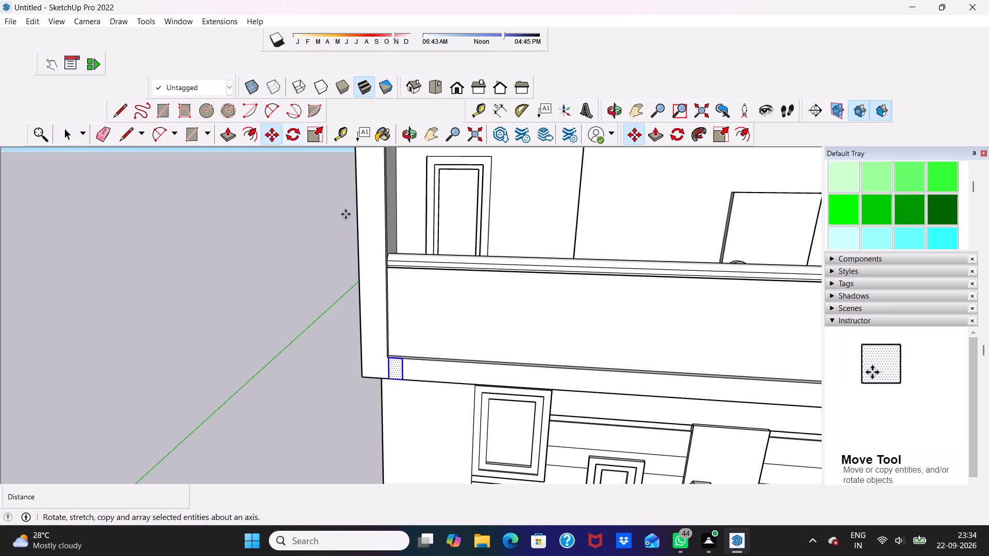
click(403, 376)
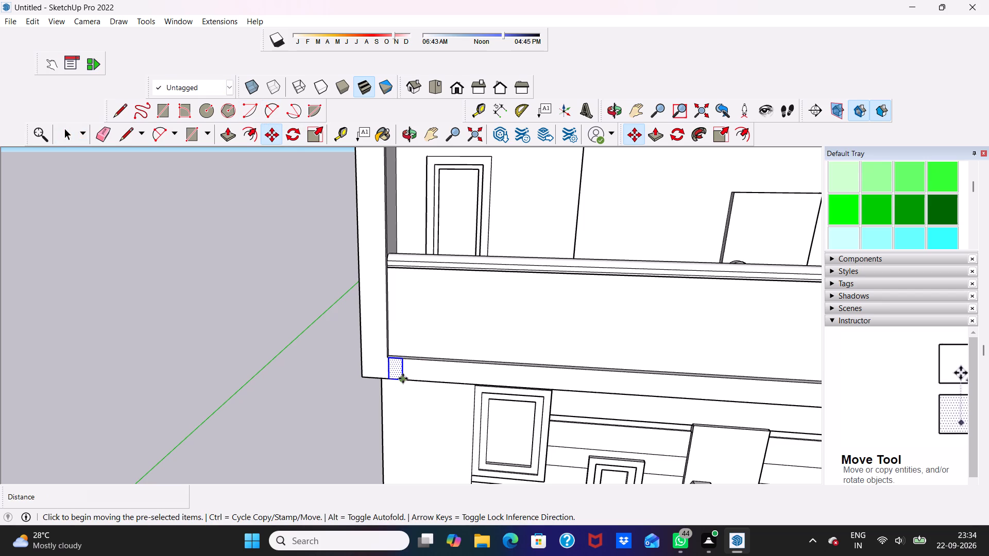
click(402, 378)
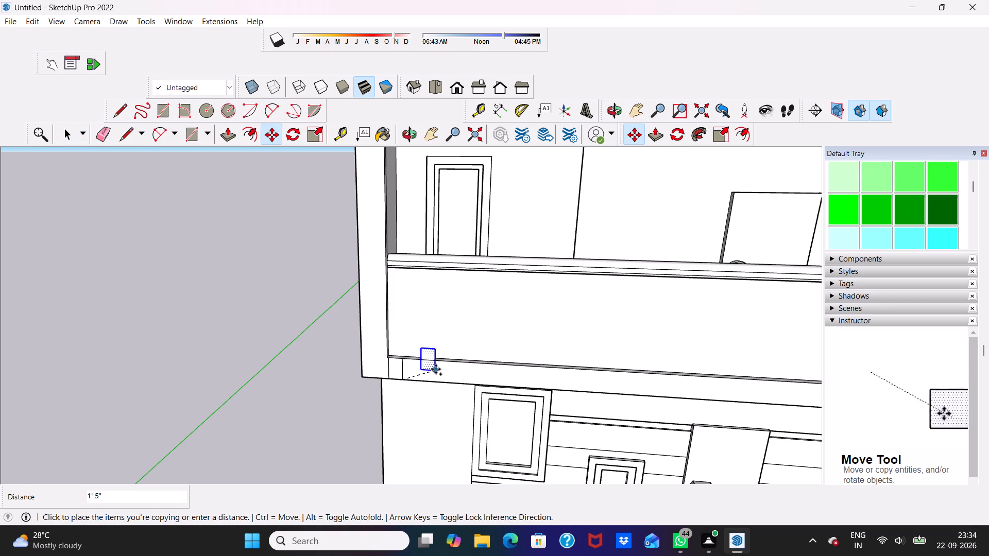
click(423, 384)
click(423, 379)
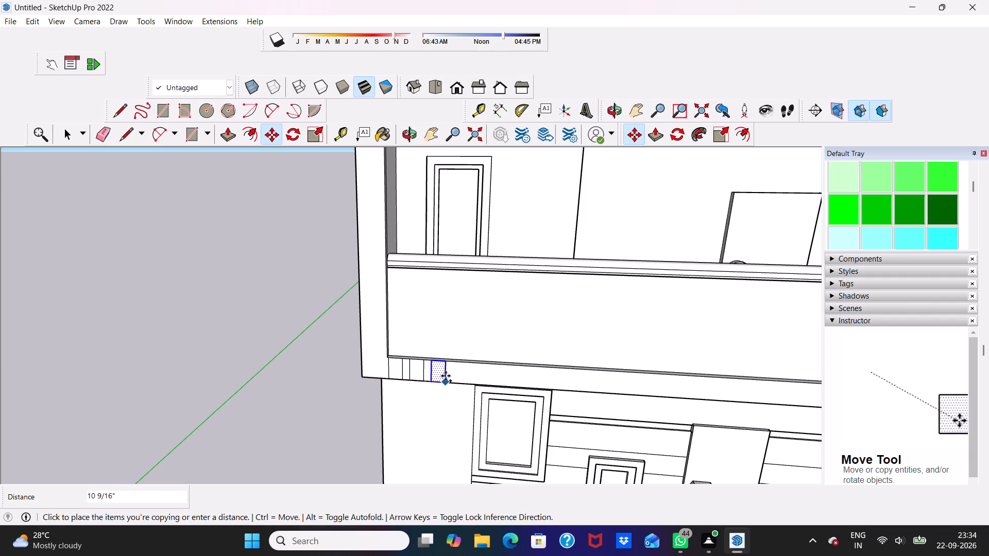
click(446, 376)
click(446, 377)
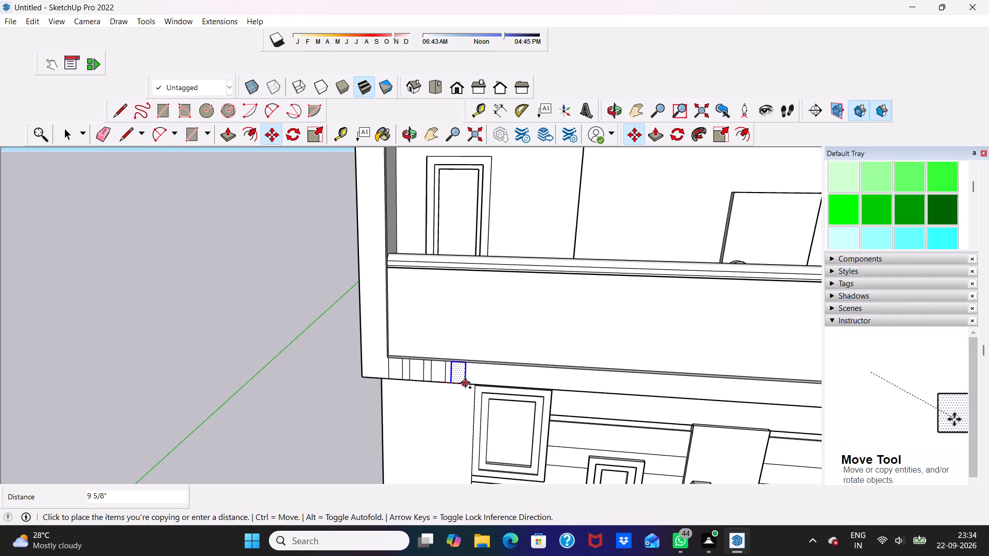
click(465, 384)
click(462, 376)
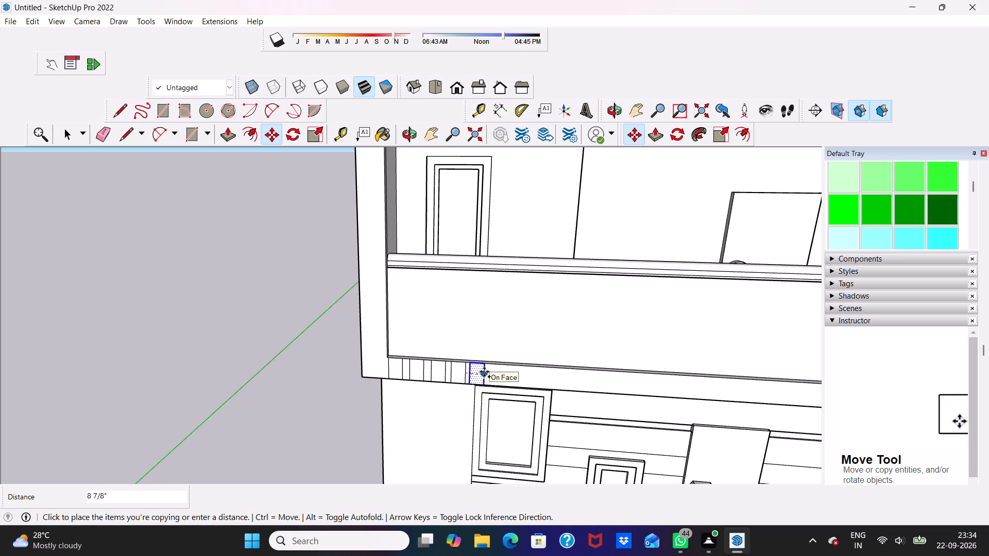
click(484, 372)
key(space)
Push/Pull the first small rectangle at the left end of the frame's bottom strip outward by 3".
click(396, 365)
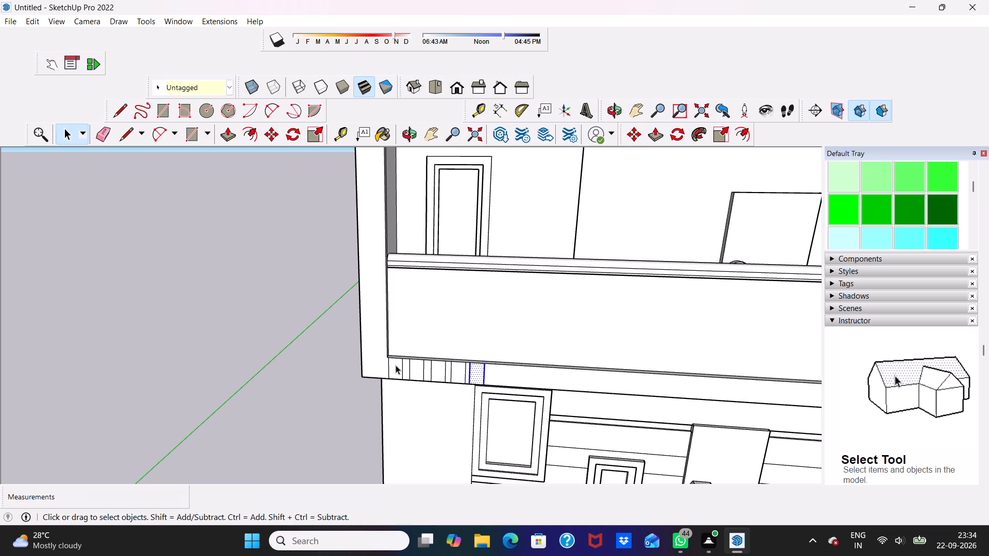
click(231, 132)
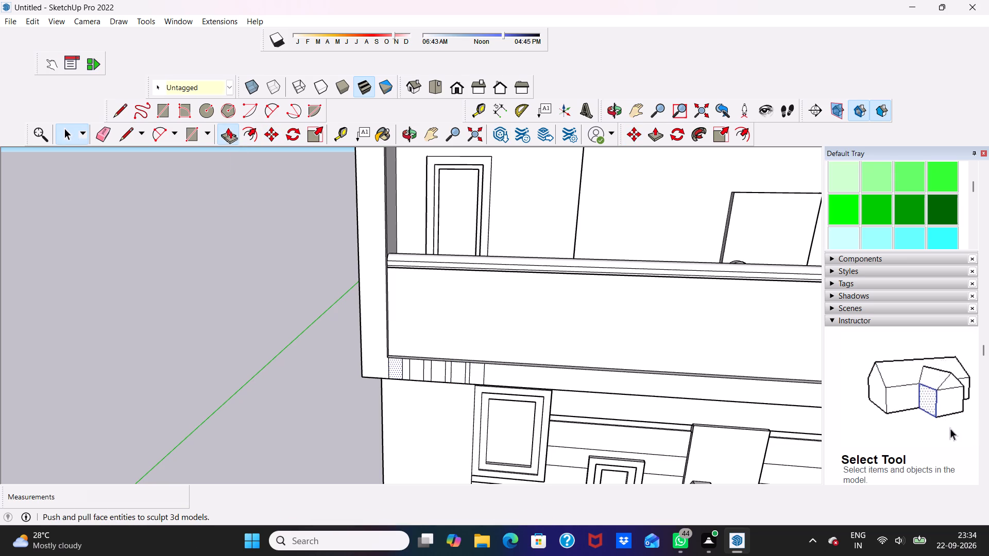
click(397, 362)
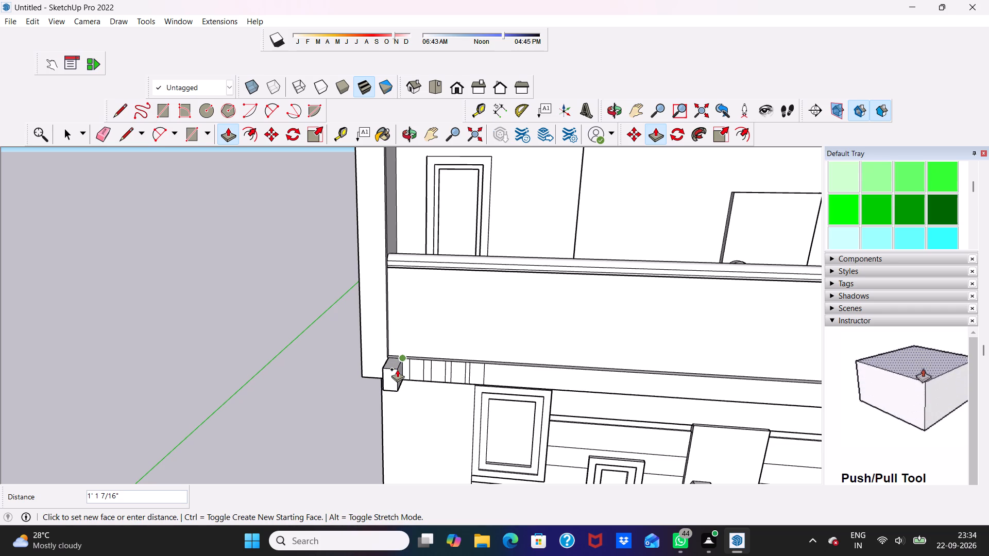
text(3")
key(Return)
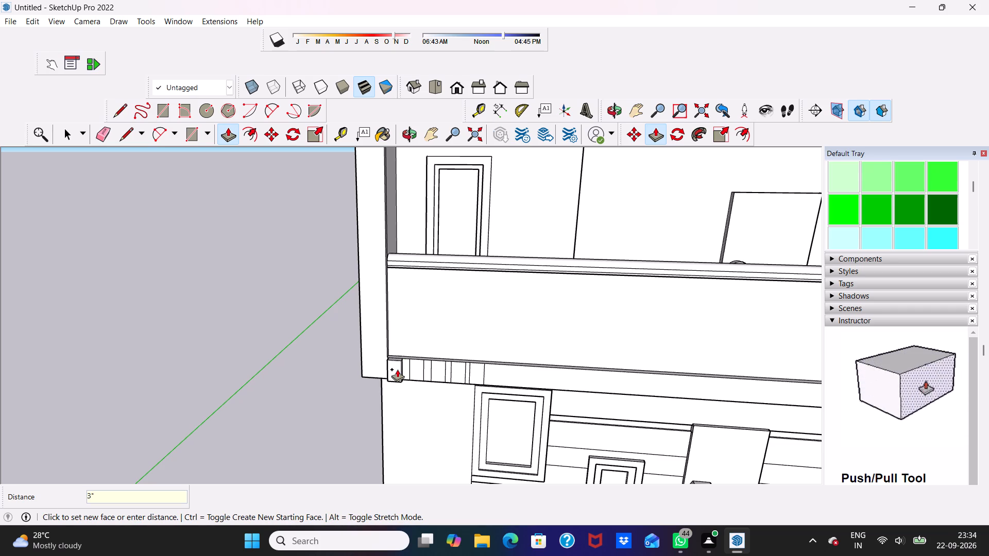
Push/Pull the block's top face up by about 10' 1 13/16" to form a tall post reaching the frame's top.
scroll(376, 344, up, 2)
scroll(376, 344, down, 1)
scroll(376, 344, up, 12)
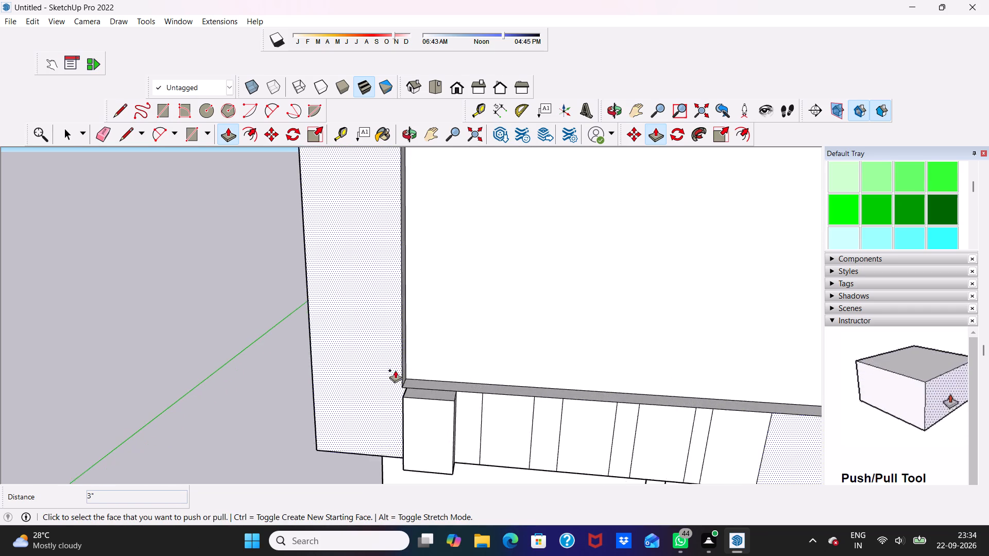
scroll(395, 370, up, 2)
click(446, 398)
scroll(446, 394, down, 5)
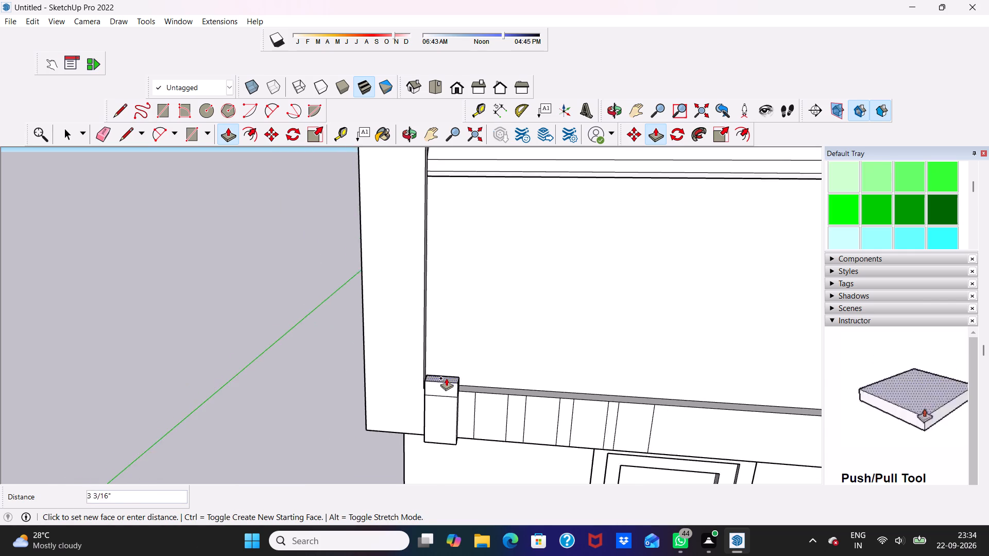
scroll(446, 378, down, 18)
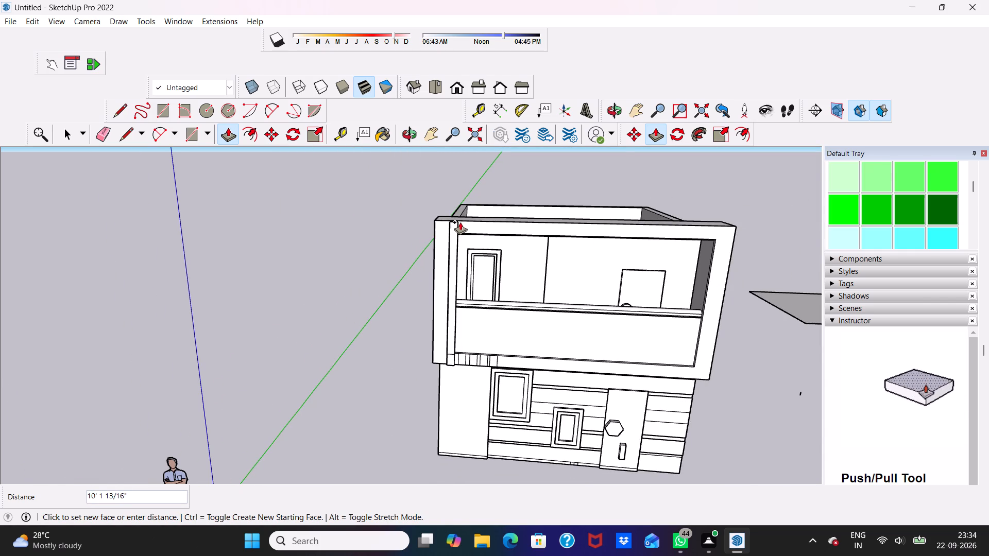
click(460, 222)
Push/Pull the tall post's front face outward by 2".
scroll(455, 247, up, 5)
scroll(464, 273, down, 1)
middle_drag(464, 273, 338, 323)
scroll(383, 310, up, 5)
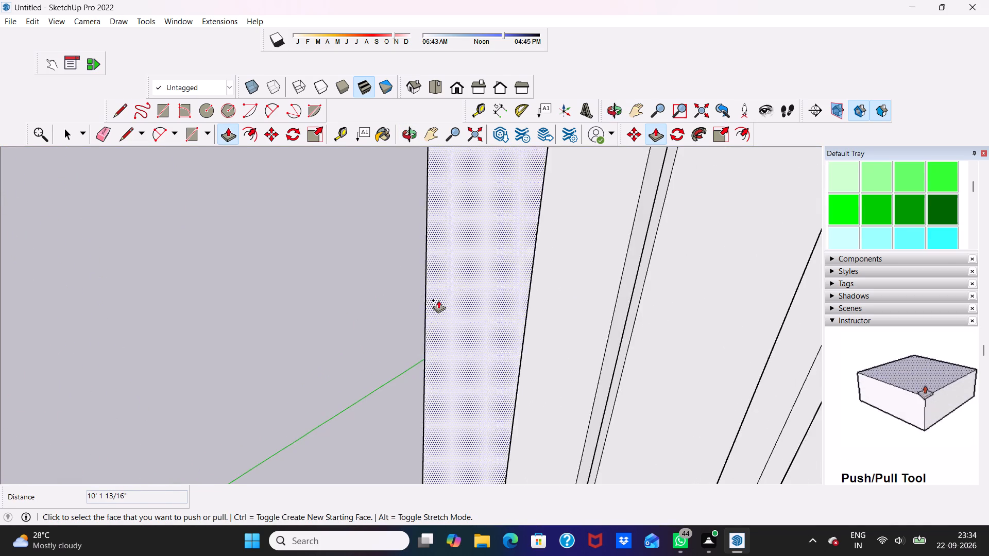
scroll(439, 300, down, 9)
scroll(520, 298, up, 1)
scroll(518, 296, down, 5)
scroll(528, 268, up, 1)
scroll(527, 227, down, 6)
scroll(510, 333, up, 2)
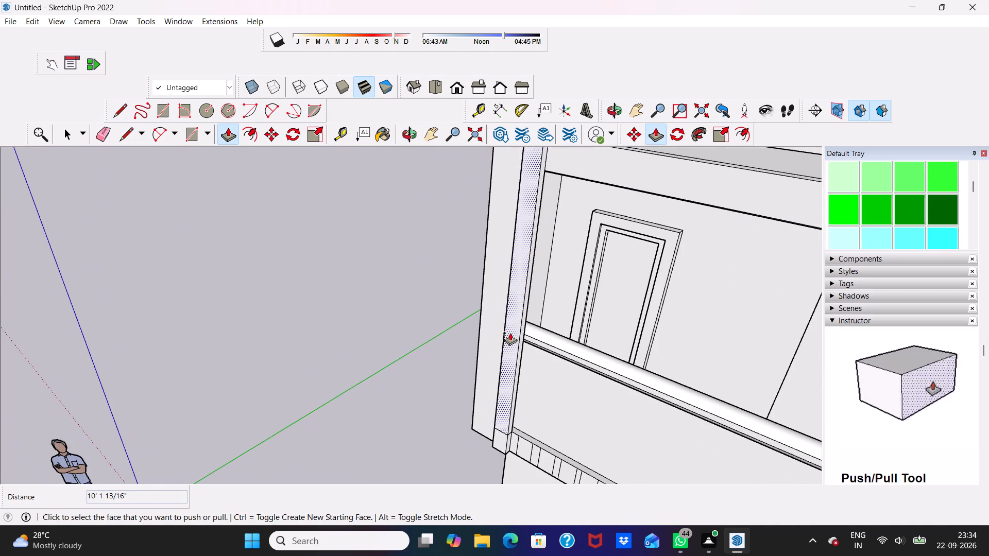
click(510, 331)
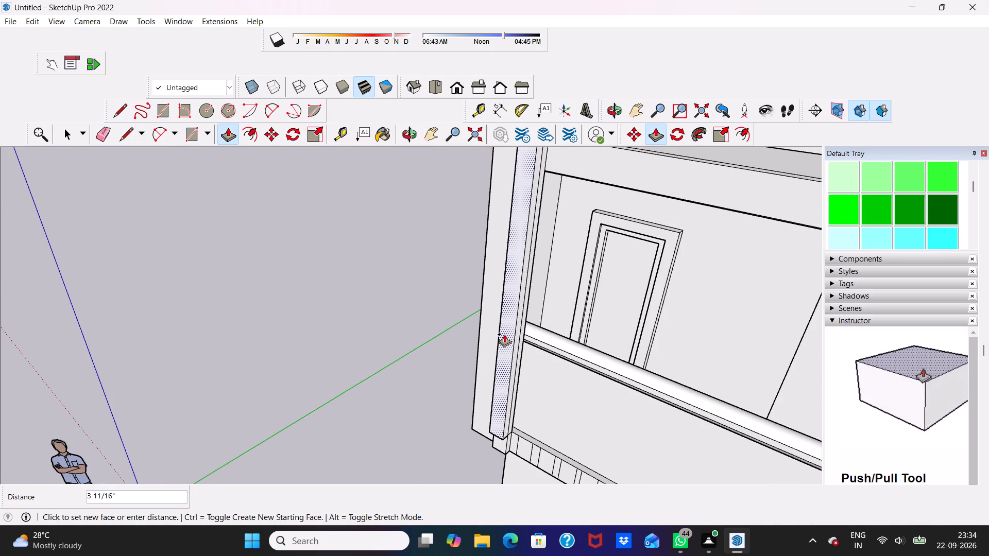
text(2")
key(Return)
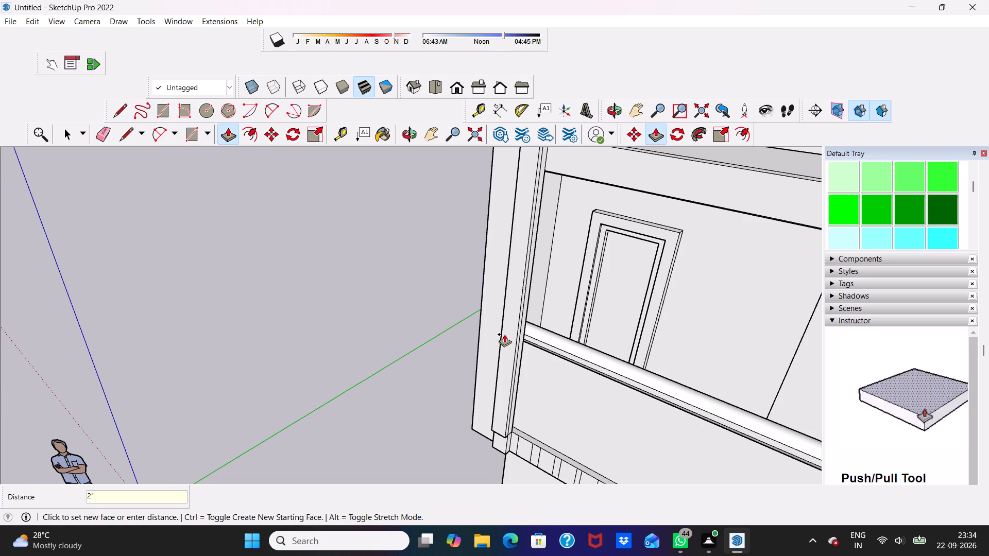
Push/Pull the underside of the post's front projection down about 11 1/8" to the bottom of the base block.
scroll(499, 405, up, 5)
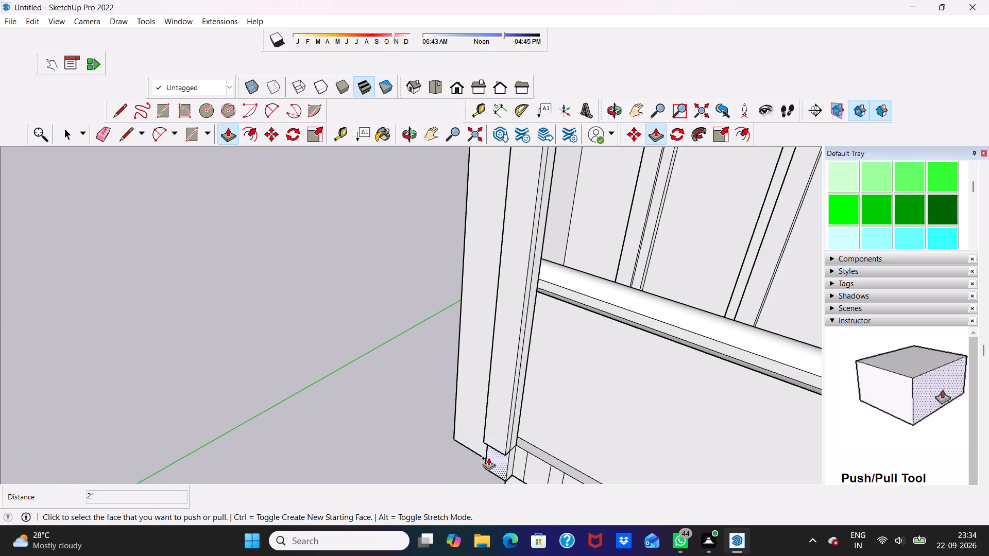
middle_drag(480, 437, 535, 215)
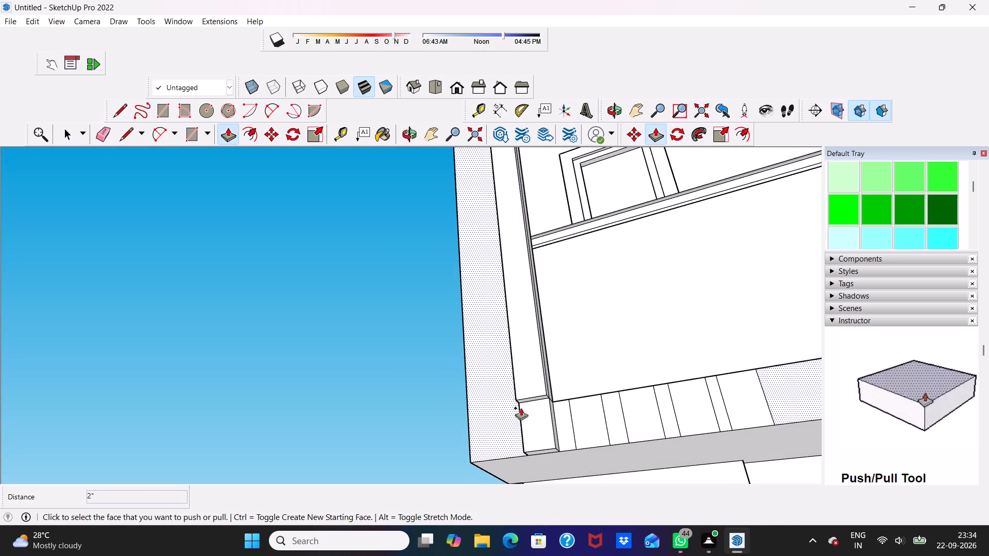
scroll(526, 402, up, 4)
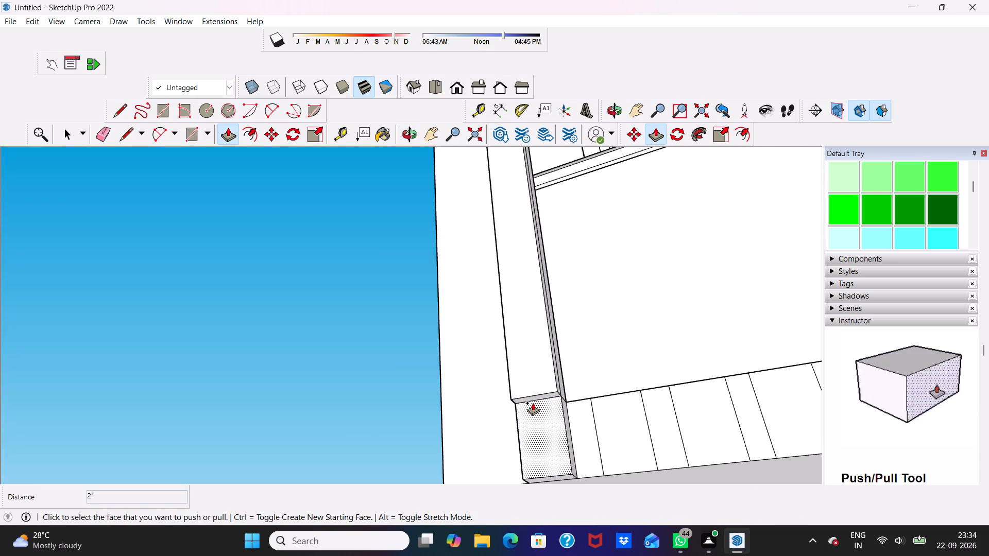
click(533, 397)
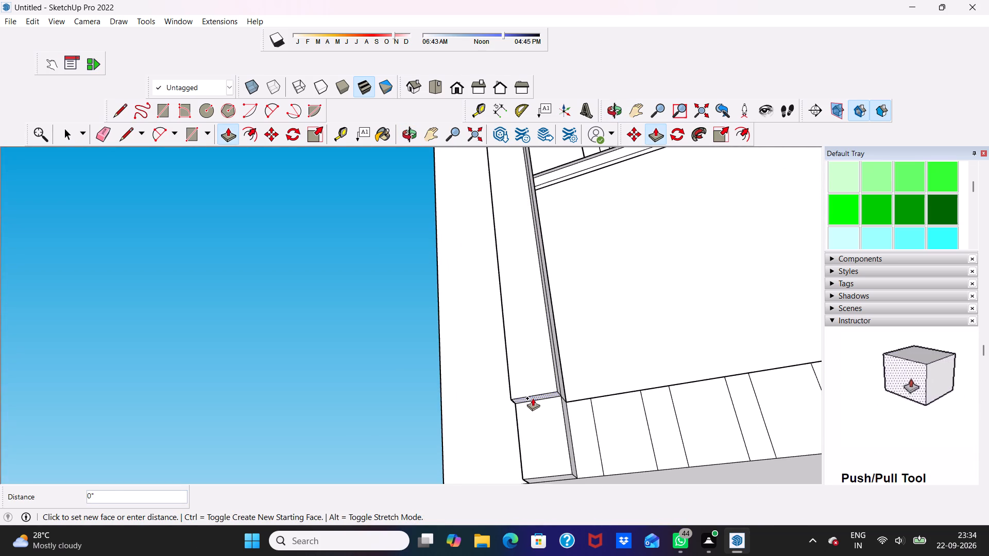
click(576, 471)
key(space)
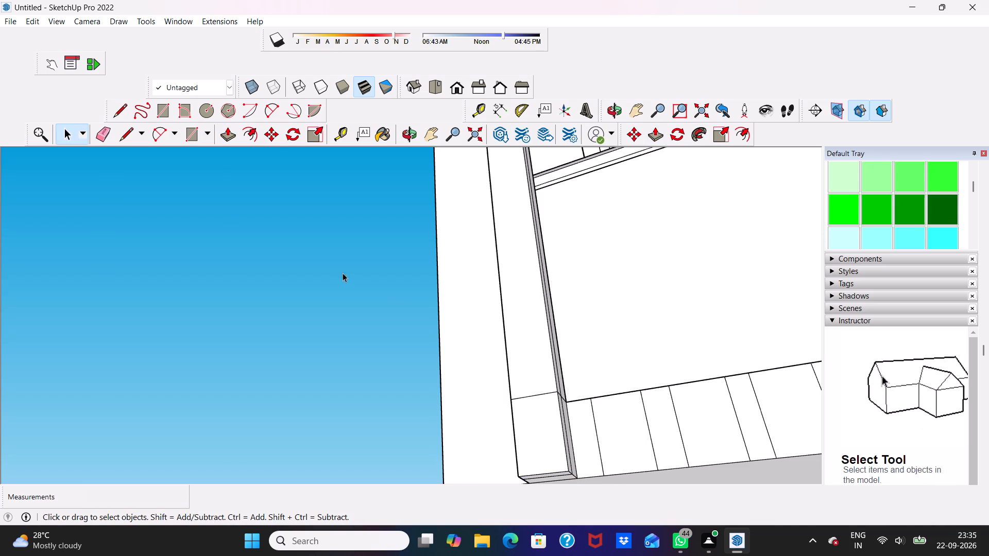
Erase the leftover seam across the post's front face and the long seam on its right side above the base.
click(102, 128)
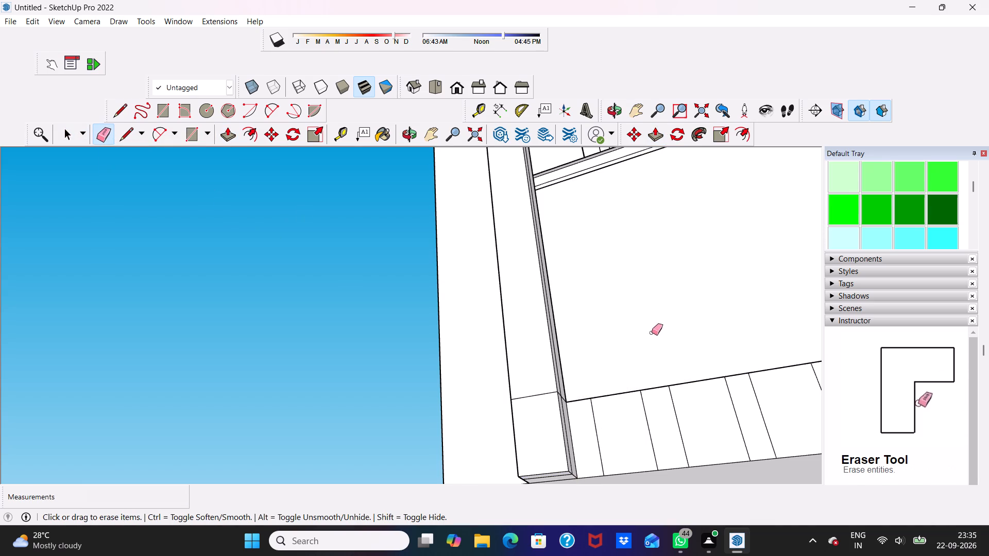
scroll(652, 334, up, 4)
click(470, 425)
scroll(577, 360, up, 5)
click(472, 413)
drag(474, 413, 478, 409)
scroll(493, 472, up, 2)
click(473, 475)
scroll(485, 435, down, 5)
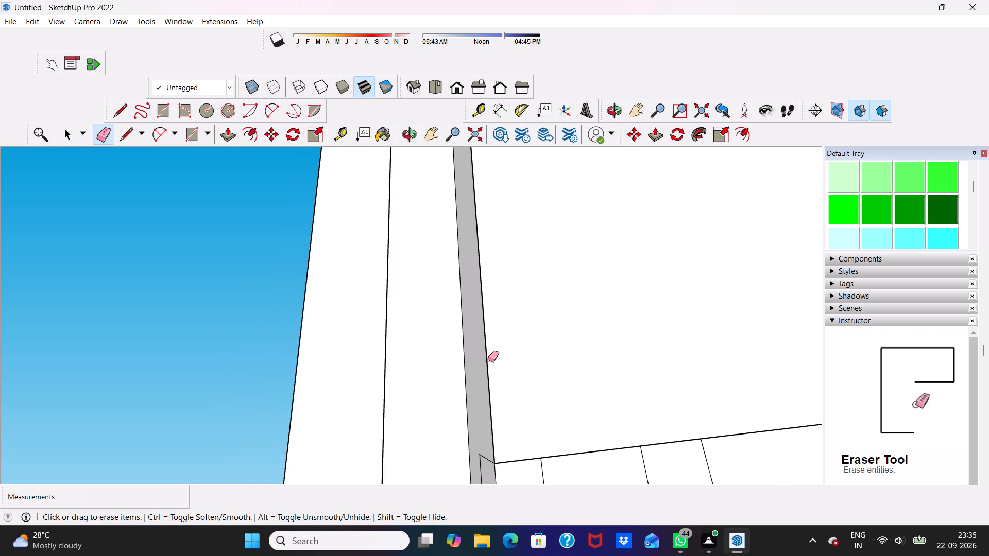
Erase the remaining vertical seam and short horizontal edge at the base of the post's right side.
middle_drag(492, 363, 476, 426)
scroll(476, 419, up, 1)
scroll(465, 389, down, 11)
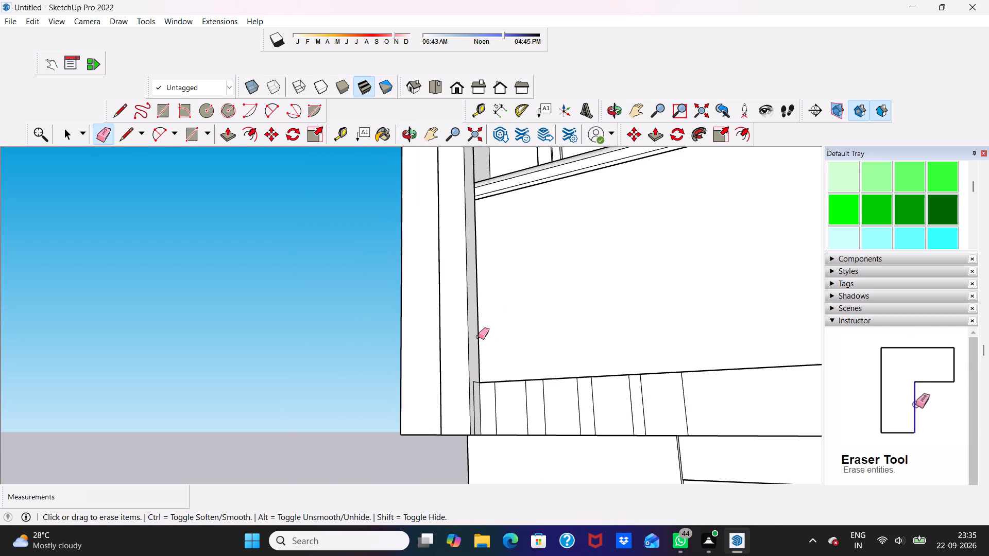
middle_drag(478, 337, 399, 500)
scroll(427, 461, up, 5)
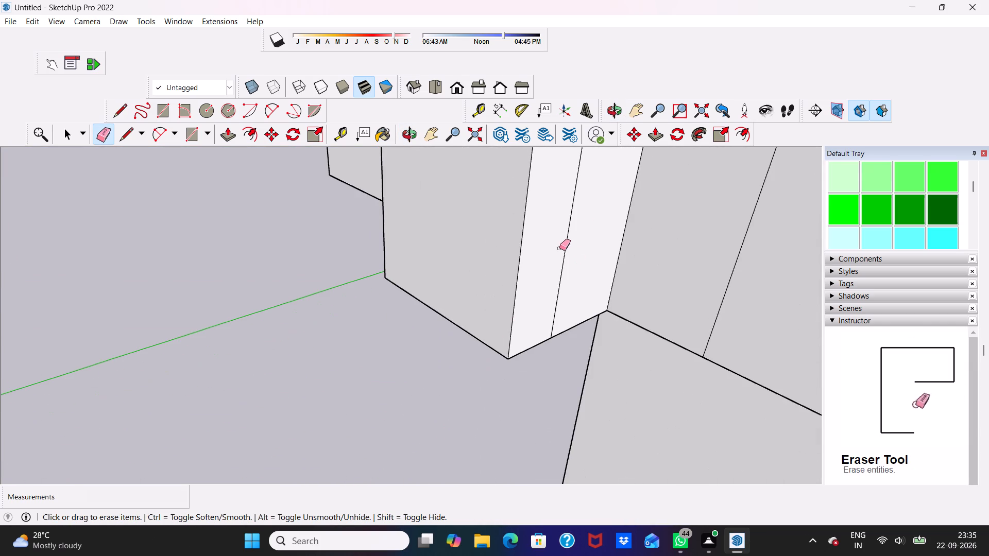
click(563, 260)
scroll(566, 258, down, 5)
scroll(577, 232, up, 1)
scroll(582, 270, down, 9)
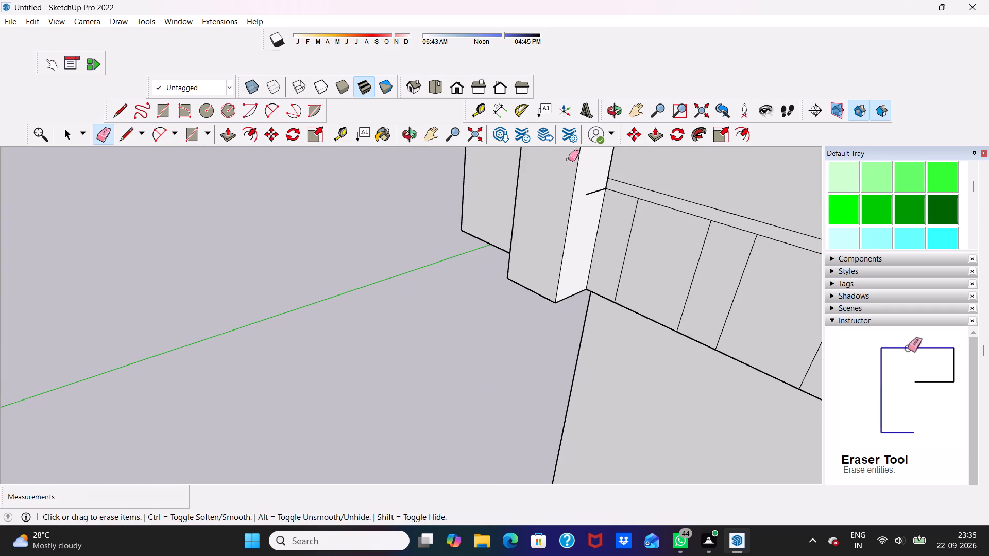
scroll(599, 168, up, 1)
click(595, 195)
scroll(547, 235, down, 5)
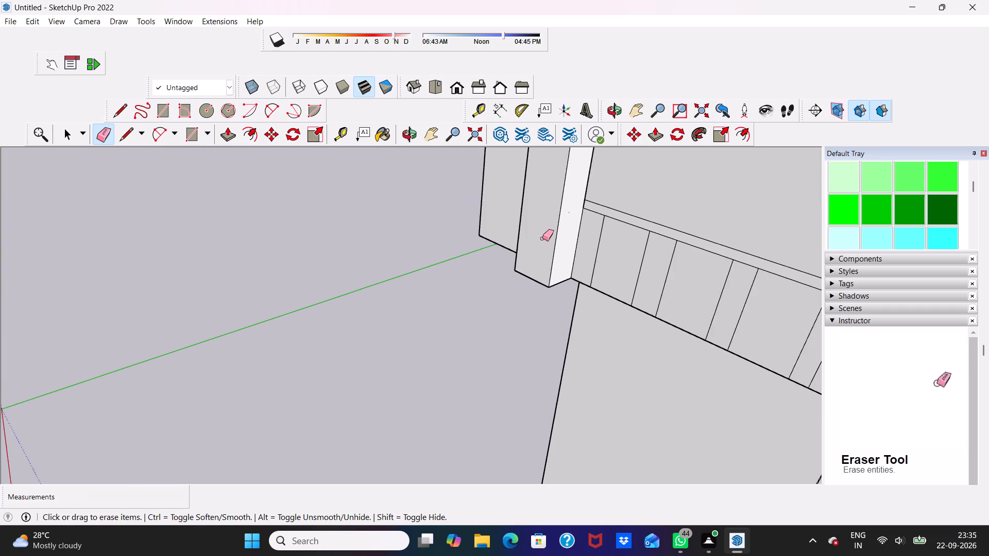
Erase the vertical seams and short horizontal edge on the left side of the post near its base.
middle_drag(543, 240, 829, 145)
middle_drag(382, 238, 468, 181)
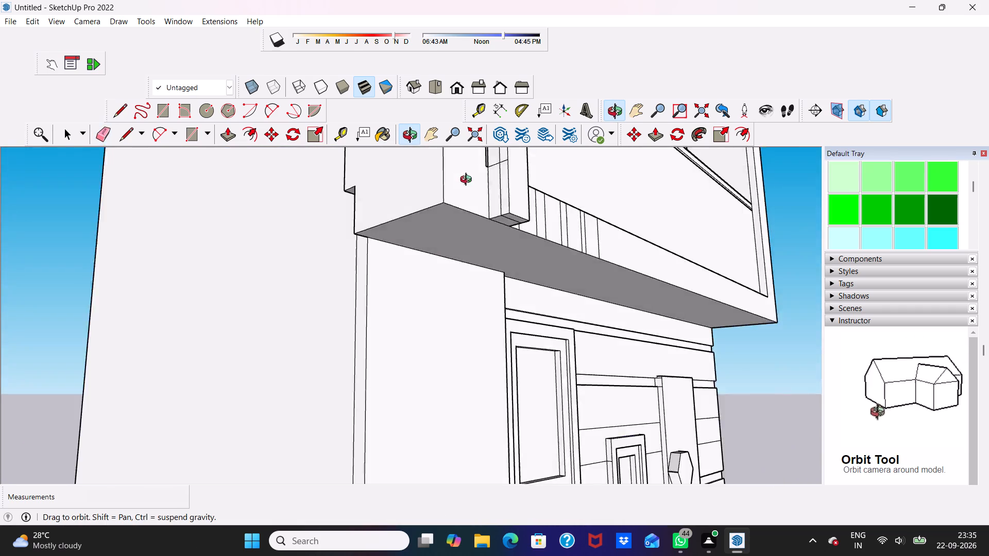
middle_drag(468, 181, 466, 257)
scroll(498, 219, up, 4)
click(513, 255)
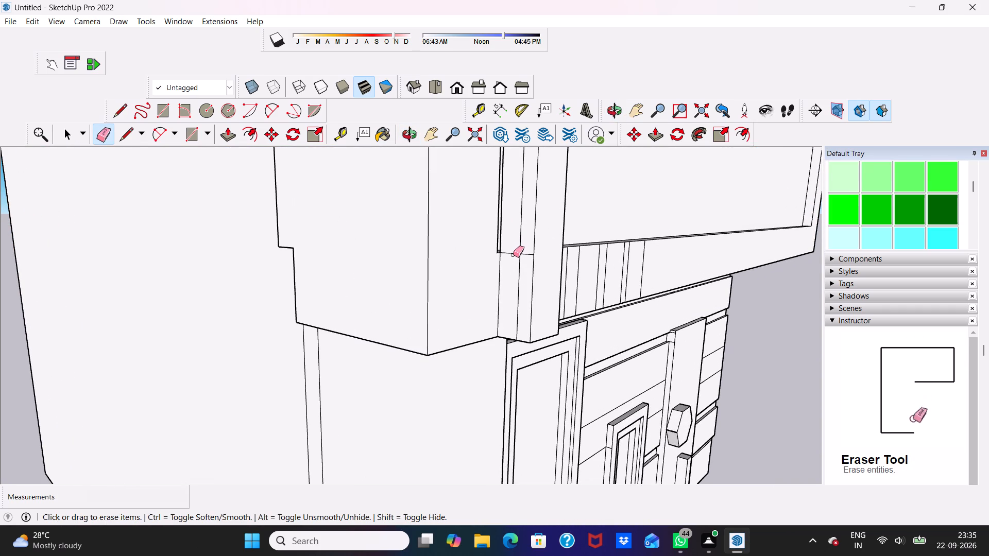
click(521, 248)
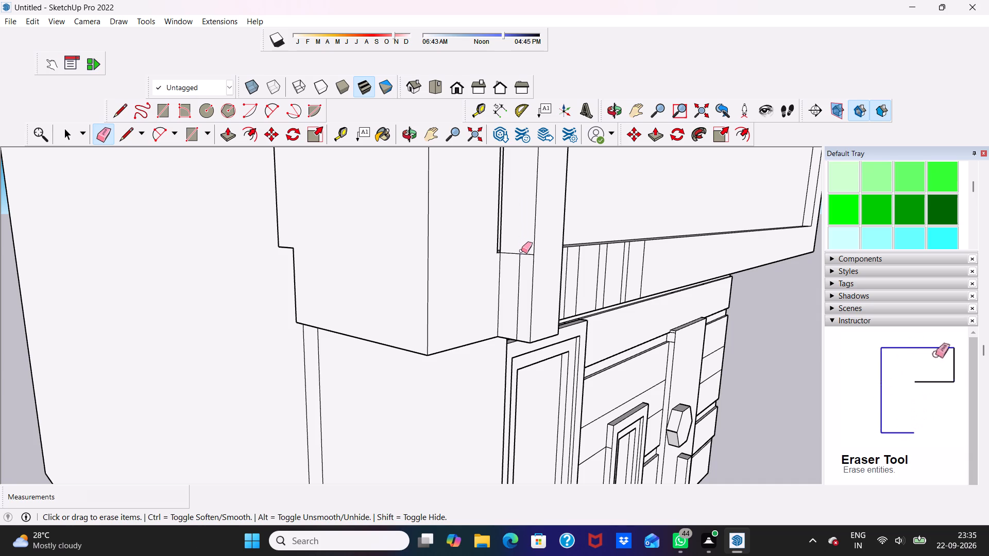
drag(523, 252, 525, 259)
click(521, 266)
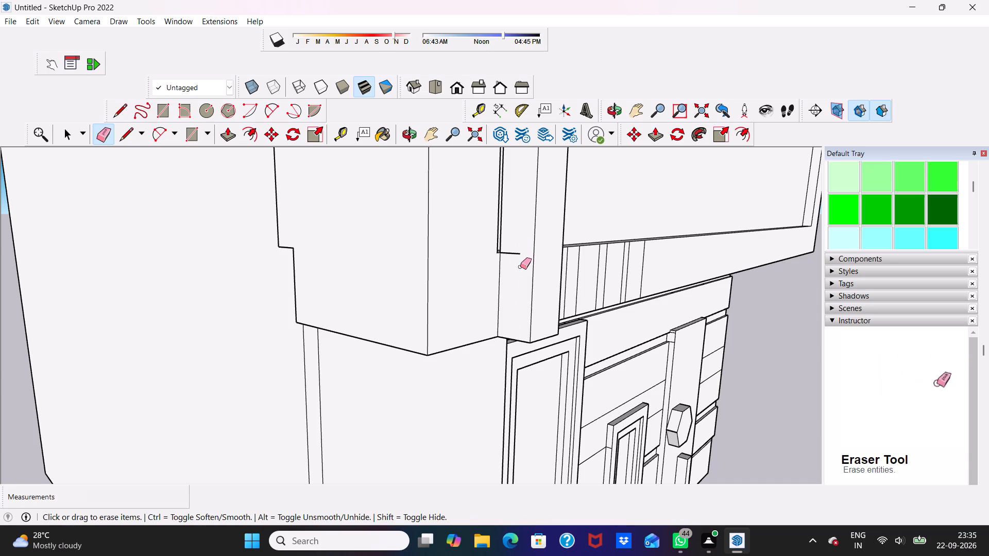
click(514, 254)
Erase the leftover edge across the post's top face.
scroll(513, 245, down, 4)
middle_drag(521, 248, 284, 312)
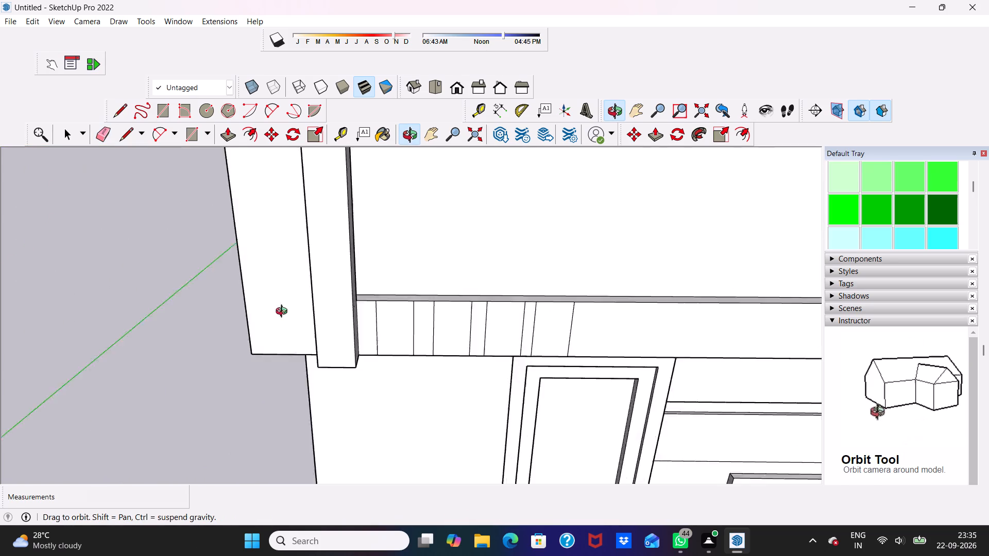
middle_drag(284, 312, 415, 426)
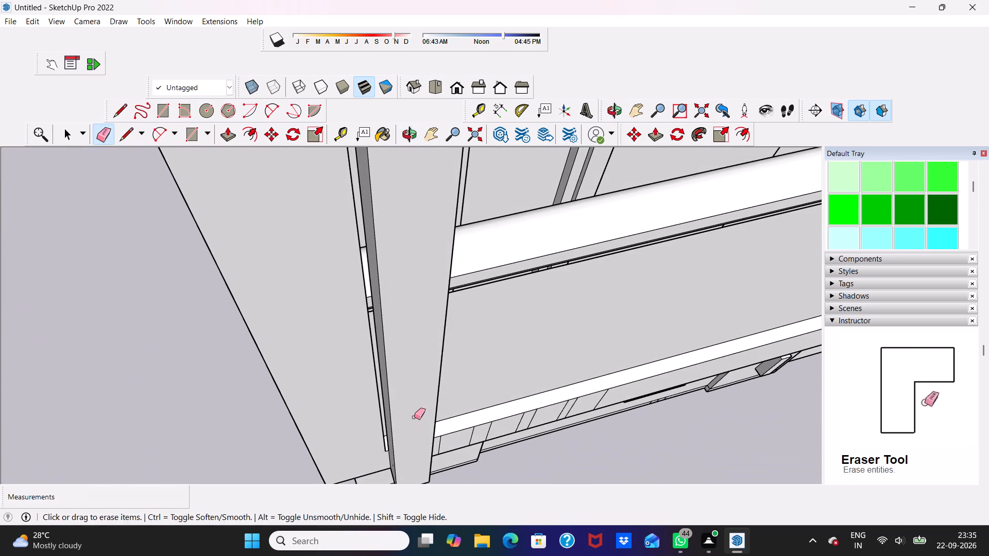
click(414, 417)
key(space)
scroll(401, 401, down, 12)
scroll(422, 328, down, 4)
middle_drag(429, 337, 476, 317)
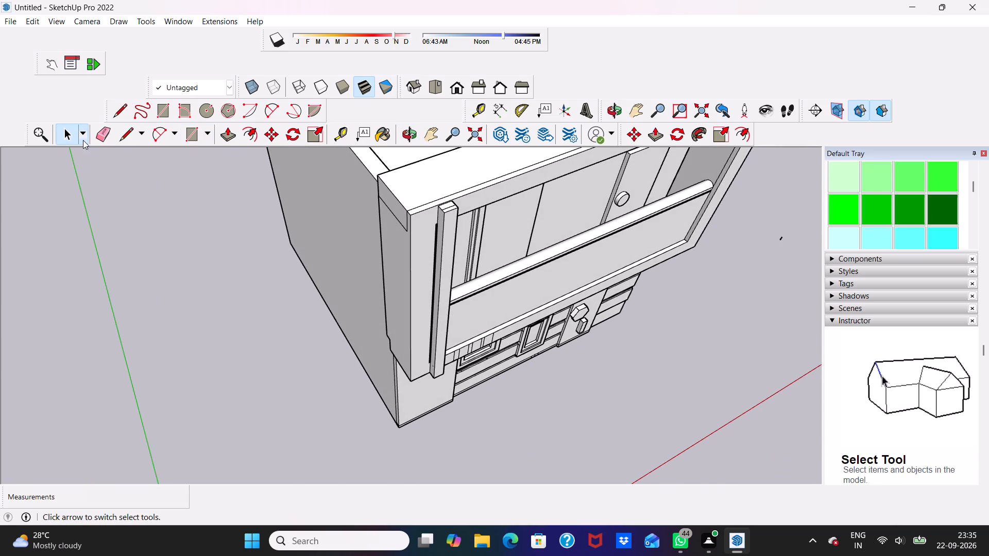
click(100, 137)
scroll(236, 151, up, 4)
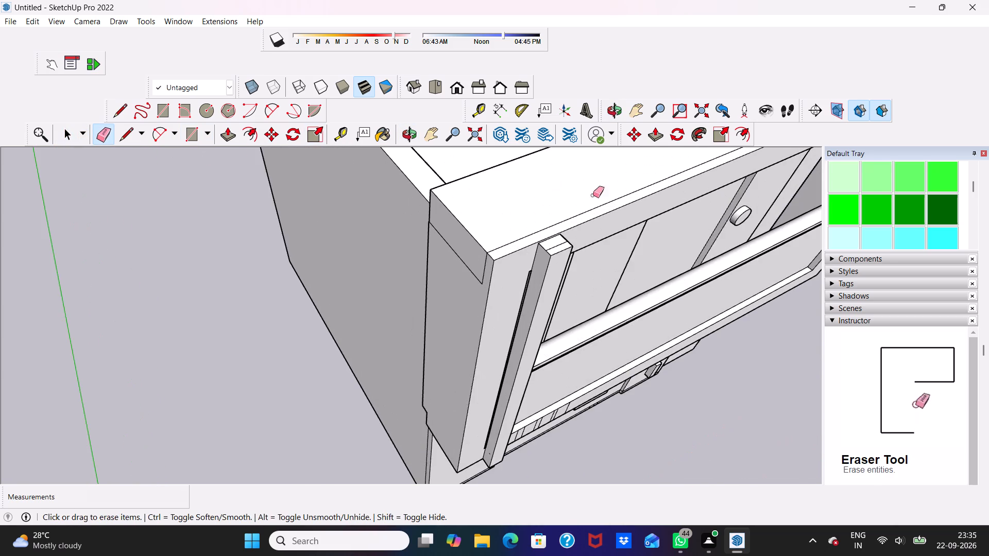
scroll(598, 199, up, 5)
click(522, 278)
scroll(522, 278, down, 3)
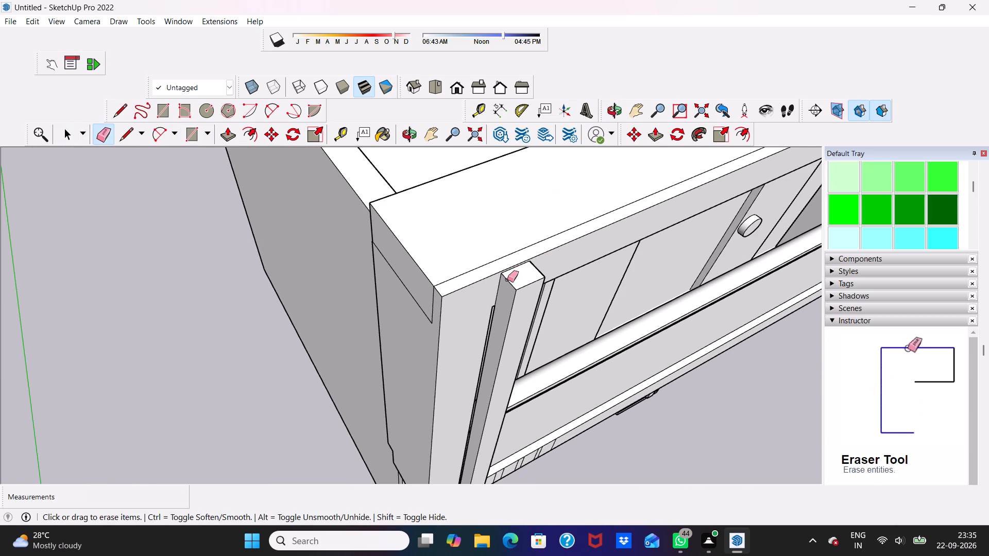
key(space)
Push/Pull the next rectangle in the bottom strip outward by 5", level with the tall post's front face.
scroll(497, 330, down, 1)
middle_drag(495, 329, 347, 53)
scroll(353, 74, up, 1)
click(389, 430)
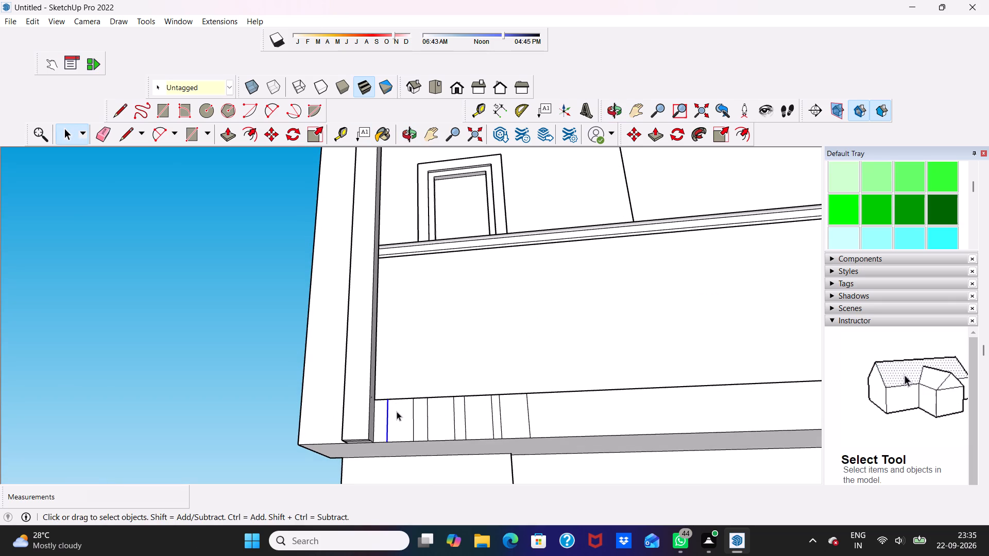
click(397, 411)
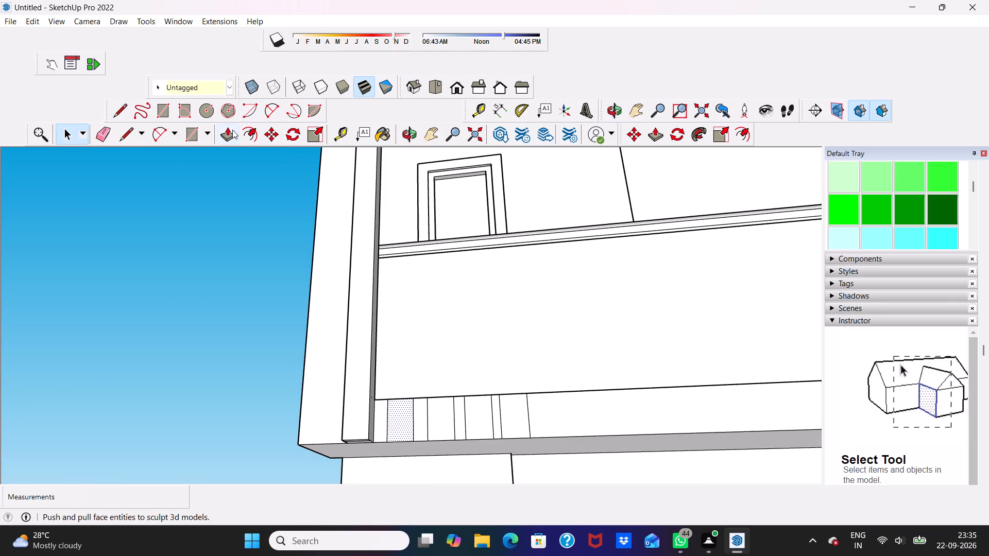
click(231, 131)
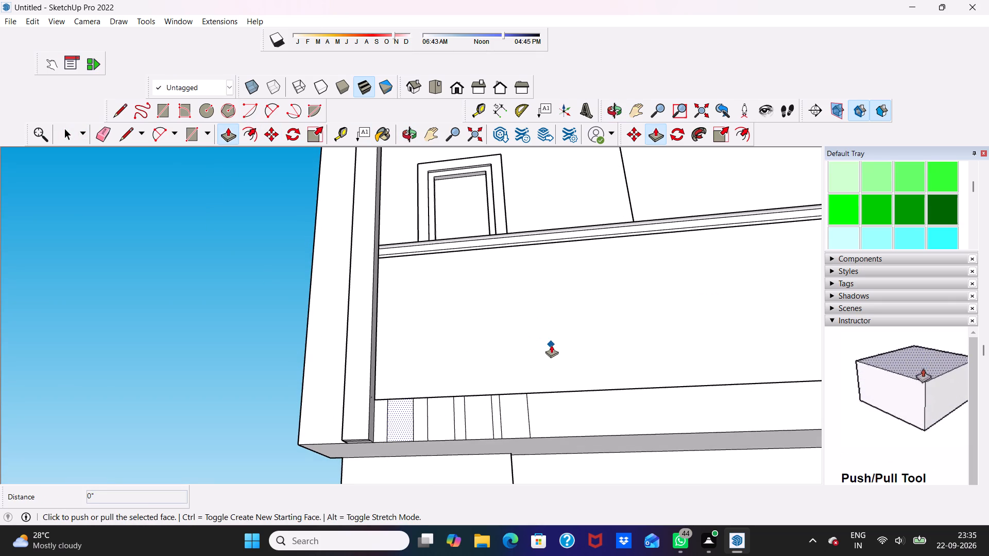
click(401, 425)
click(362, 417)
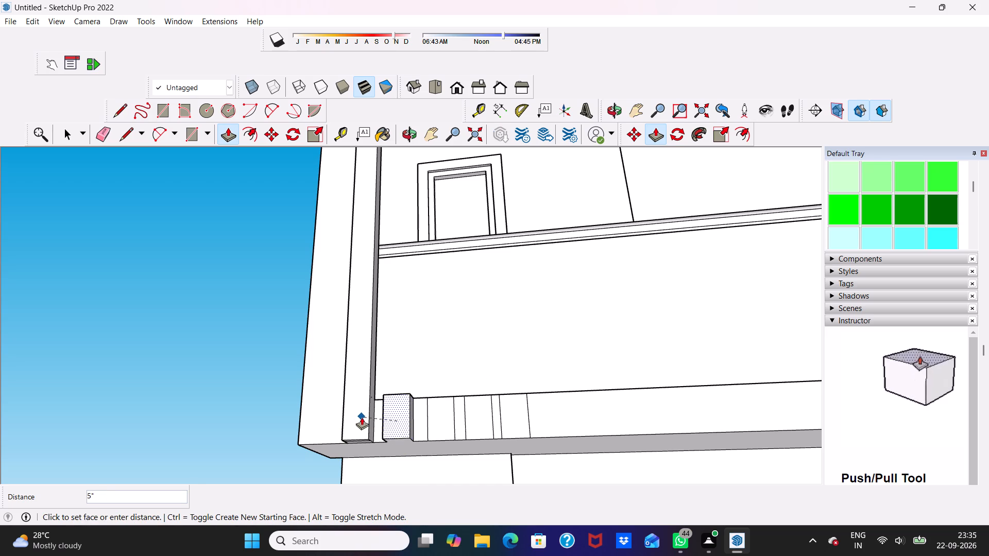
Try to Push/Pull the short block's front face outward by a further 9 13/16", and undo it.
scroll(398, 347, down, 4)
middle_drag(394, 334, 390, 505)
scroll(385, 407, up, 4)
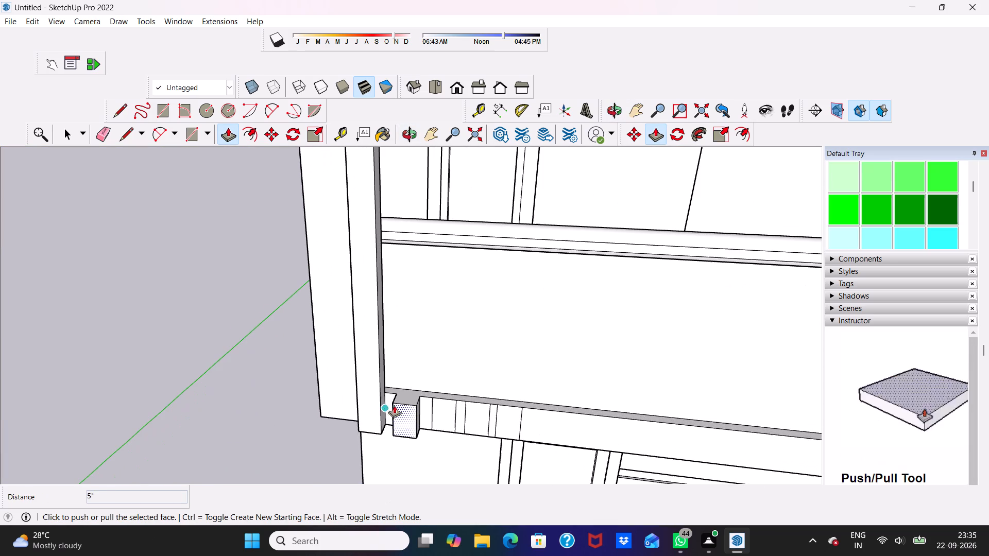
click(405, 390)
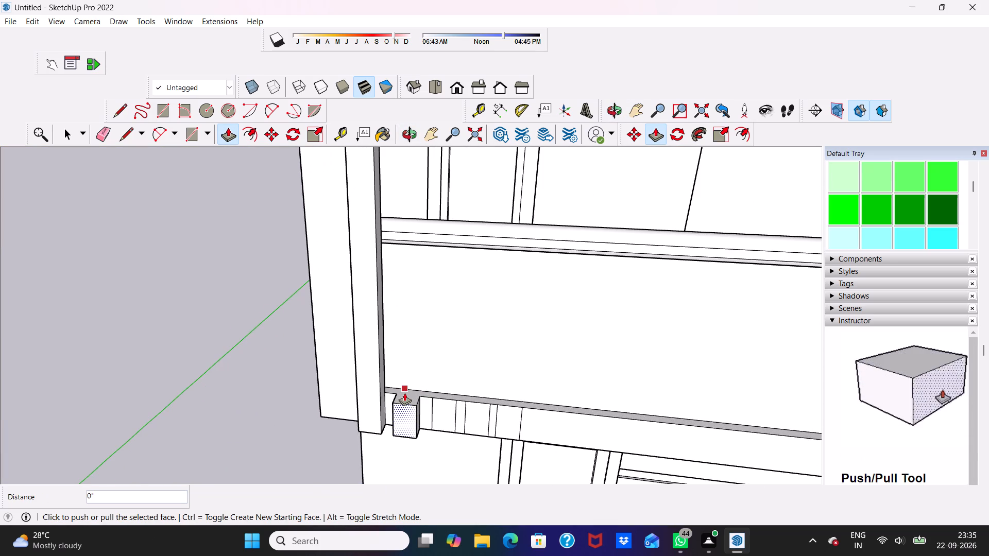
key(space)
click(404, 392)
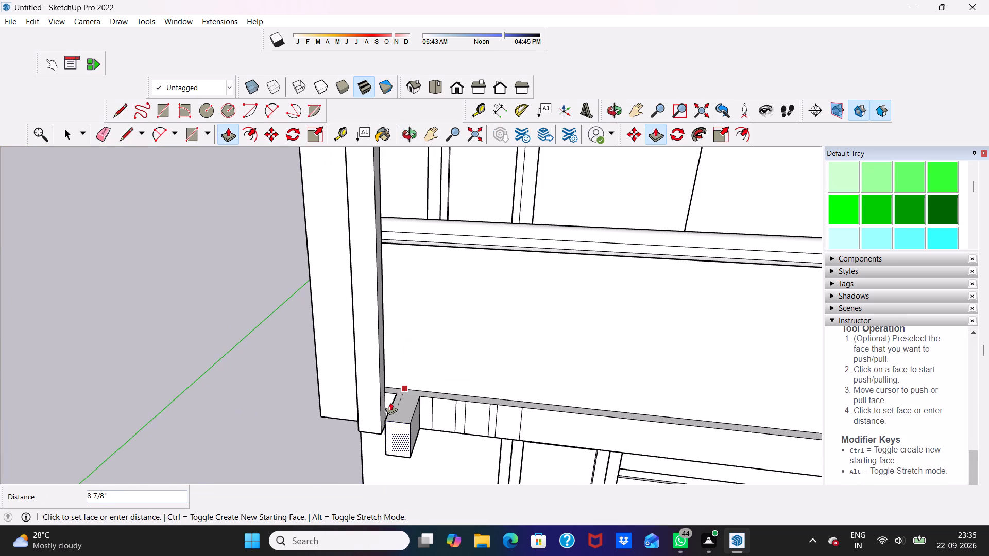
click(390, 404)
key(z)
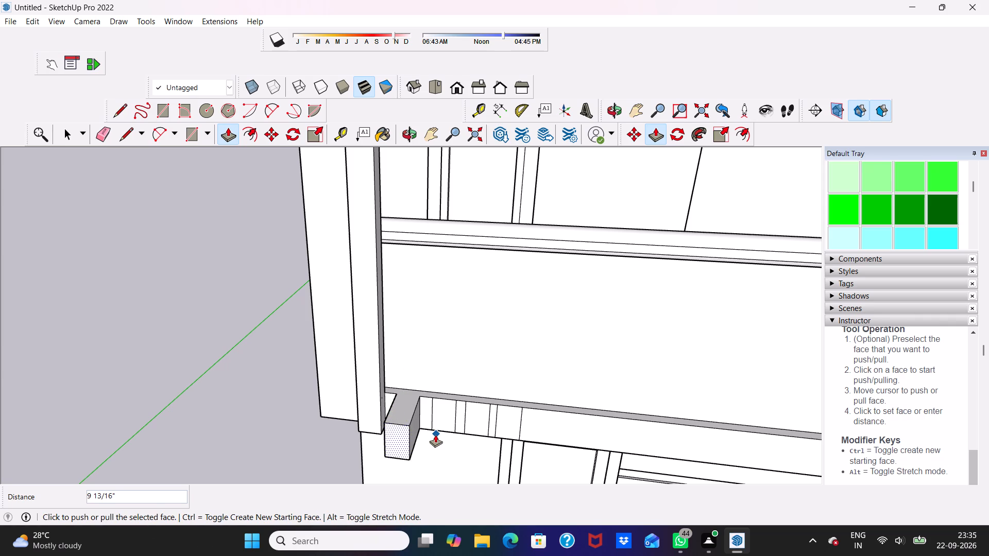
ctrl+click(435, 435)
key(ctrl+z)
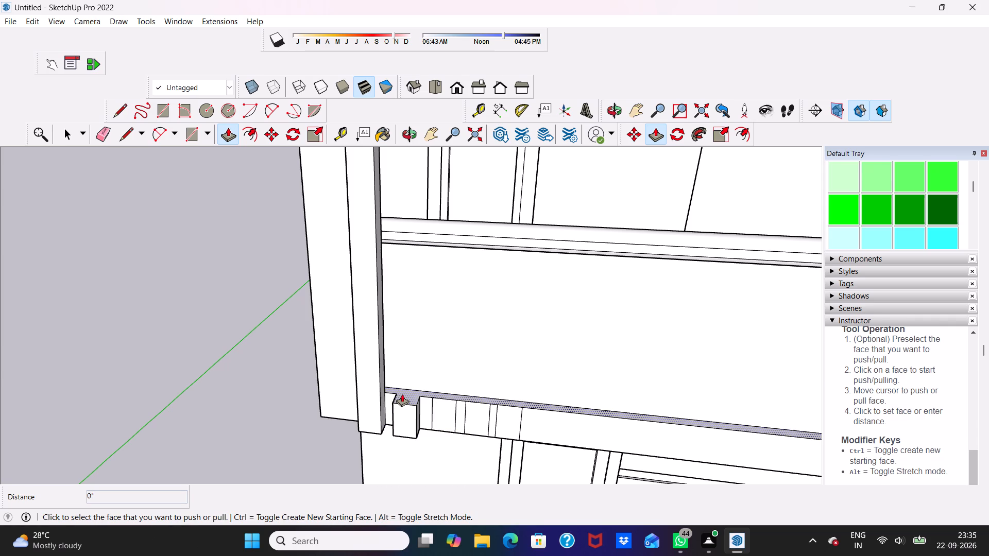
Draw a 3" line across the ledge from the short block's rear corner nearest the tall post back to the wall.
key(space)
click(401, 395)
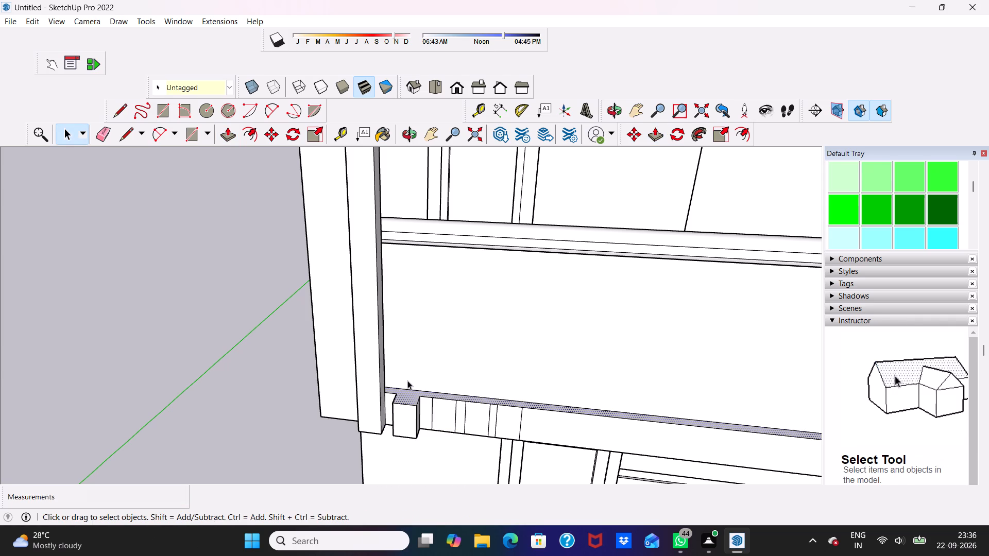
scroll(417, 389, down, 1)
double_click(2, 275)
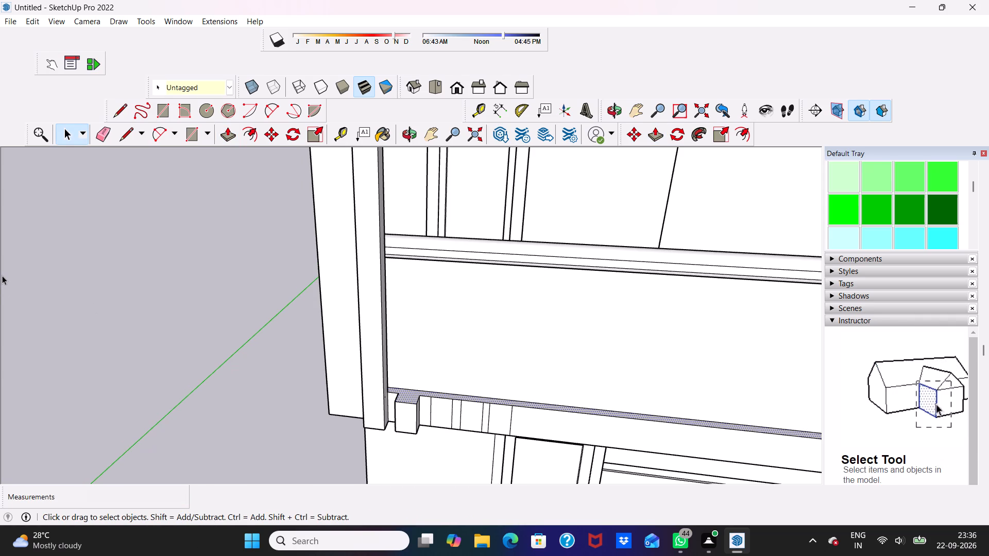
key(space)
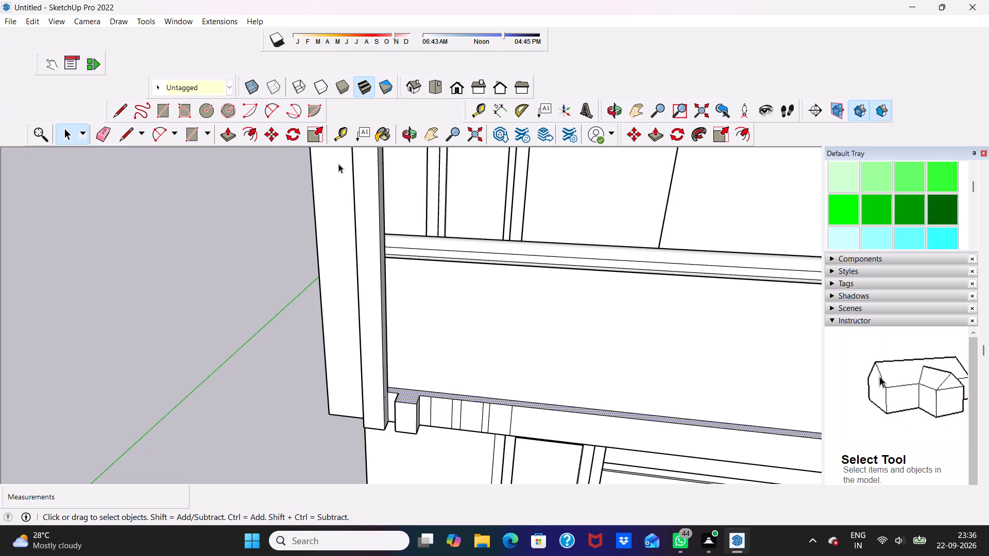
scroll(338, 164, down, 1)
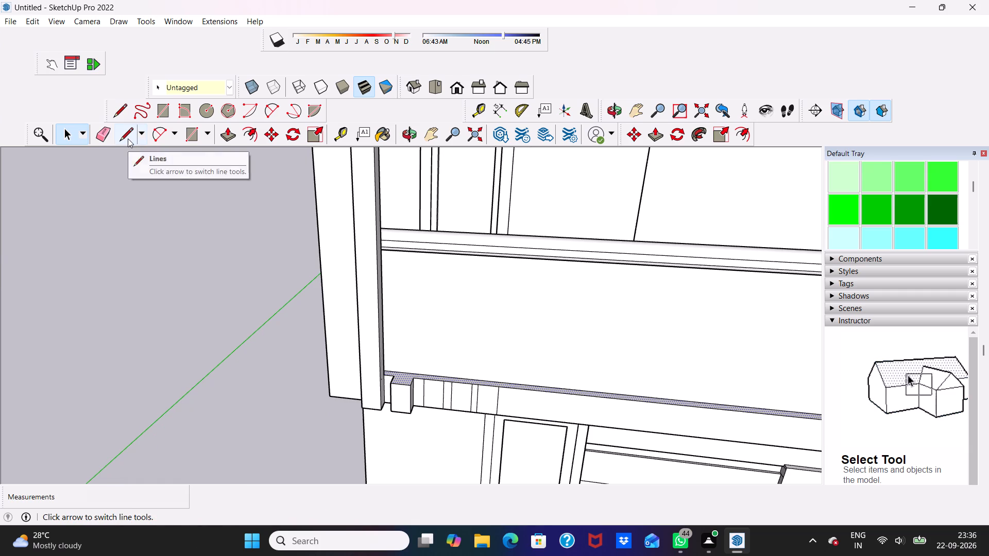
click(128, 138)
scroll(375, 310, up, 3)
scroll(414, 378, up, 5)
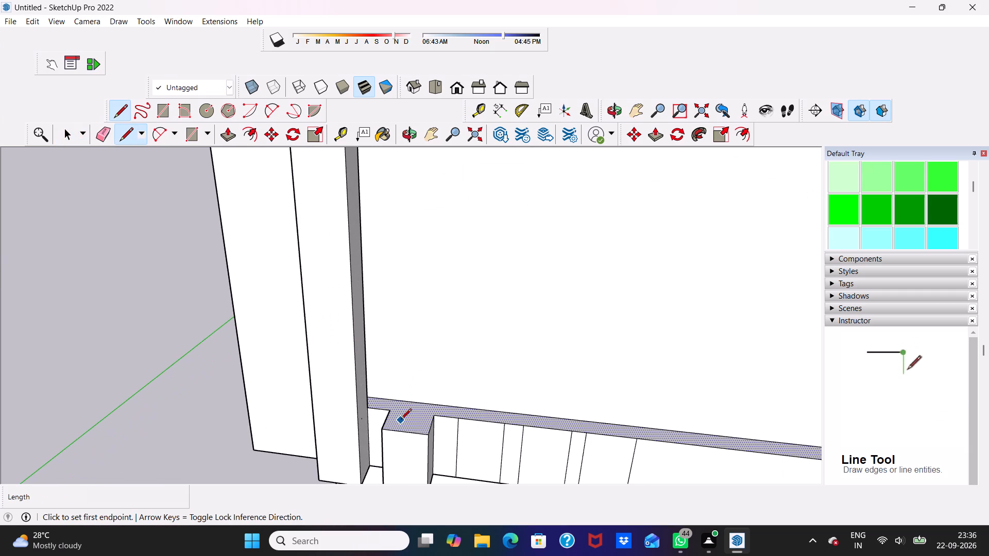
click(389, 410)
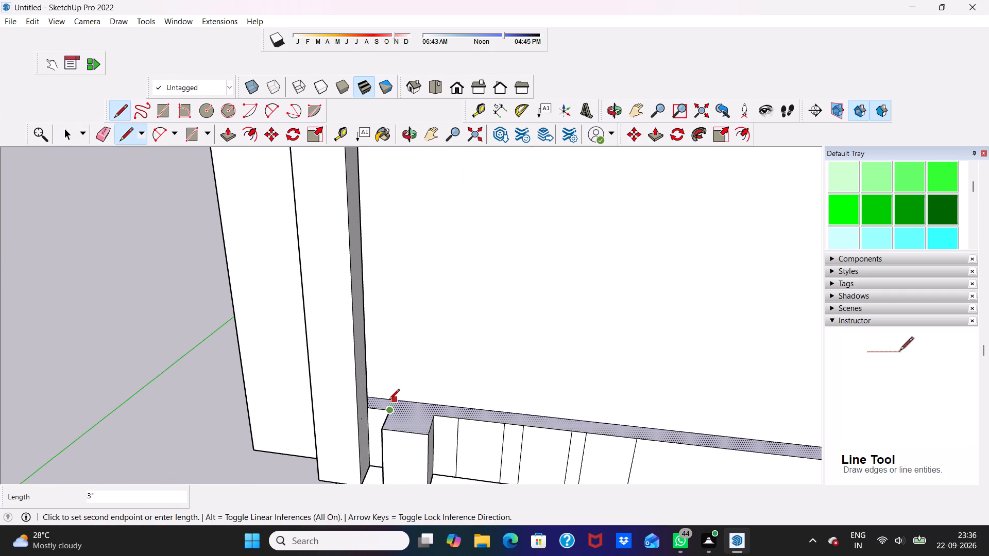
click(394, 400)
key(space)
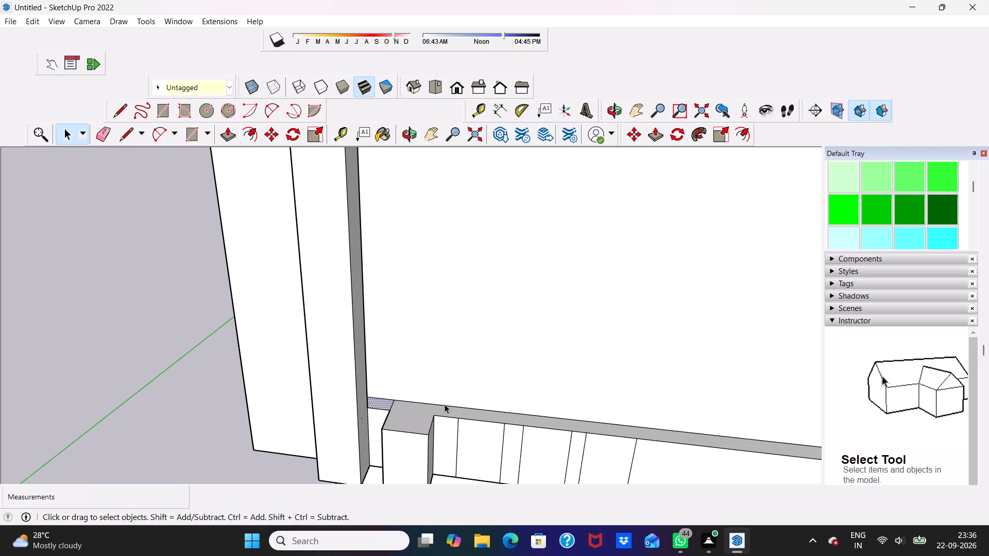
Draw a second 3" line across the ledge from the short block's other rear corner to the wall, separating the block's top face.
scroll(445, 405, down, 3)
click(424, 415)
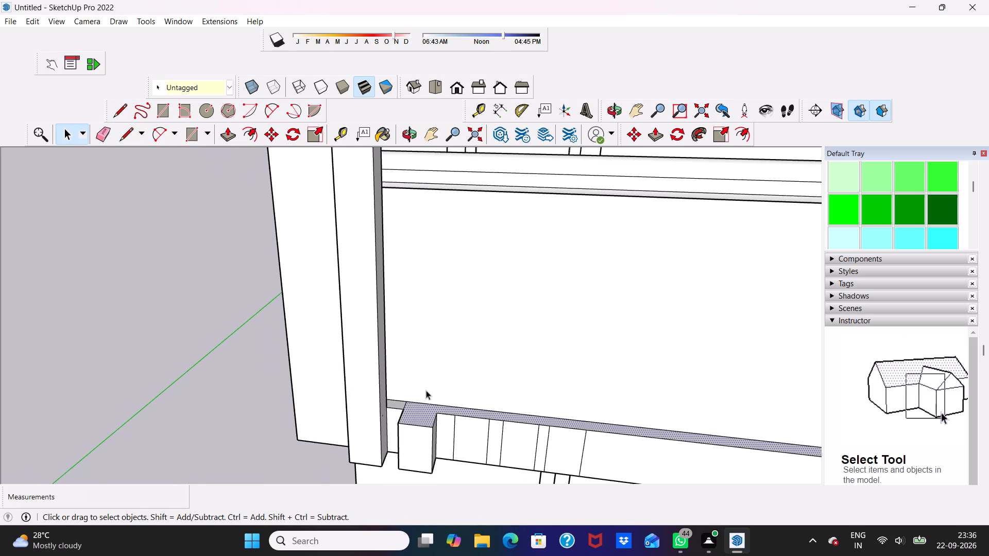
scroll(492, 394, down, 6)
middle_drag(458, 452, 465, 418)
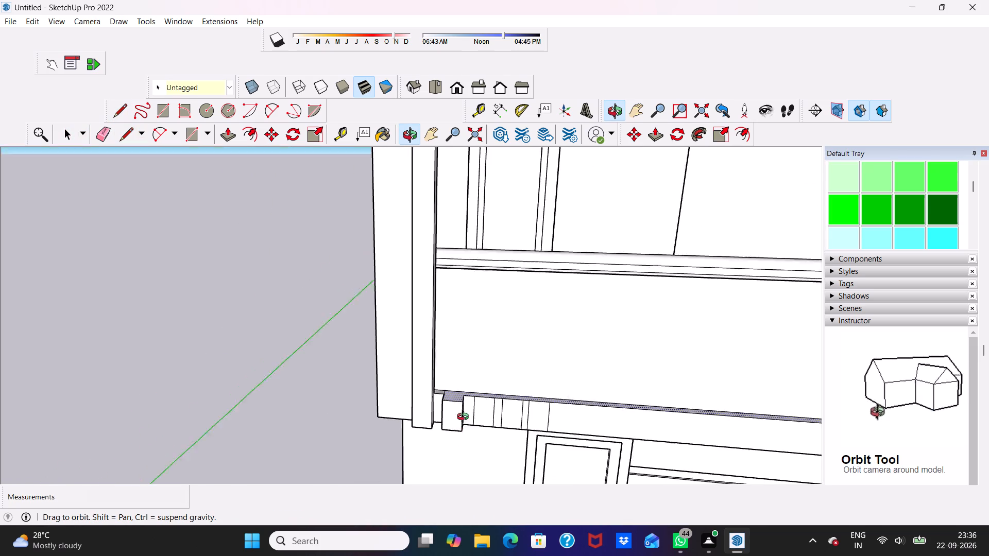
middle_drag(465, 418, 463, 440)
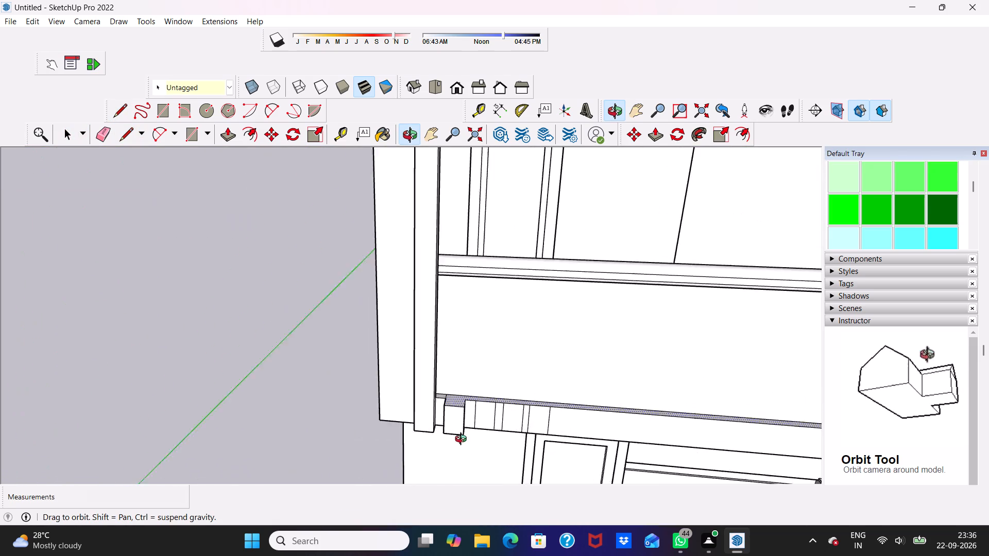
middle_drag(463, 440, 465, 448)
scroll(465, 436, up, 3)
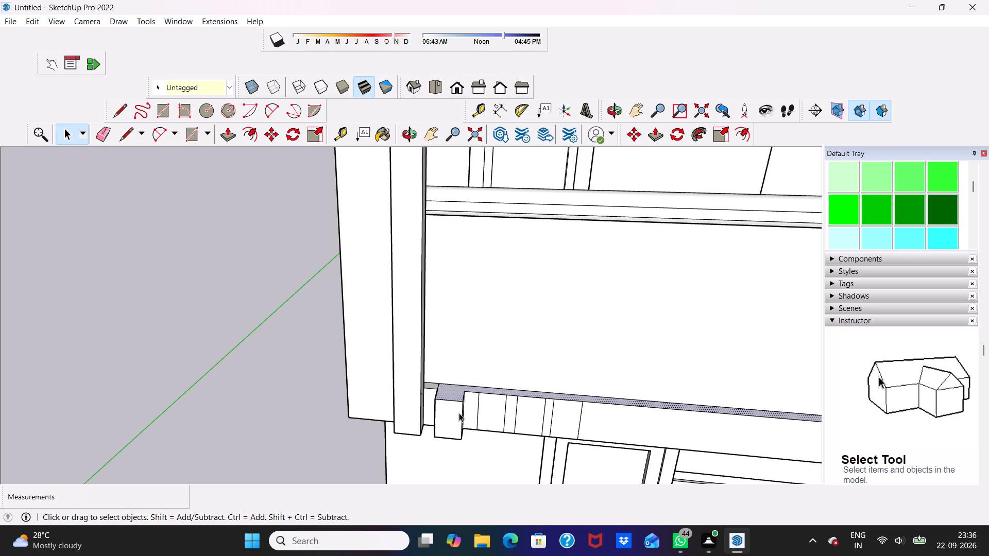
click(459, 413)
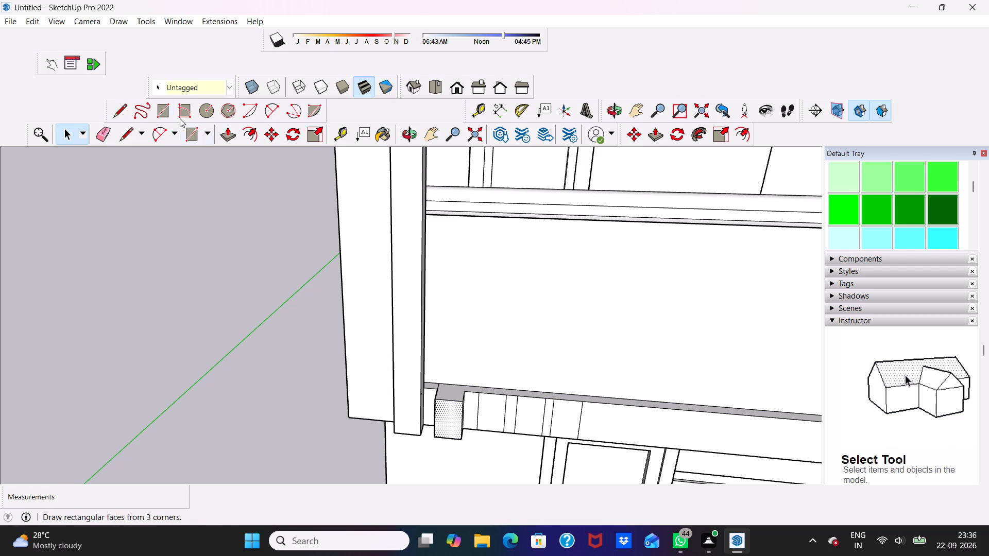
click(117, 115)
scroll(391, 290, up, 6)
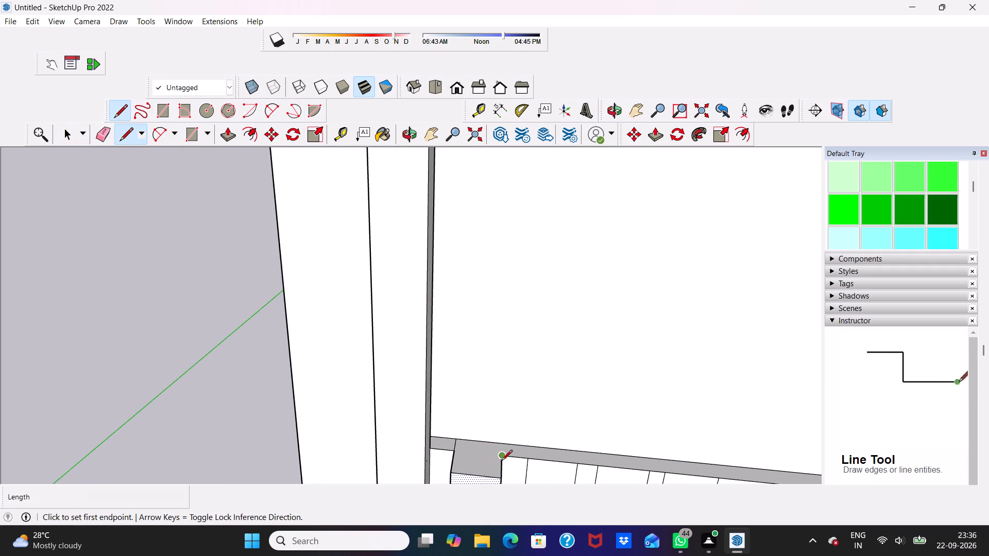
click(500, 459)
click(503, 443)
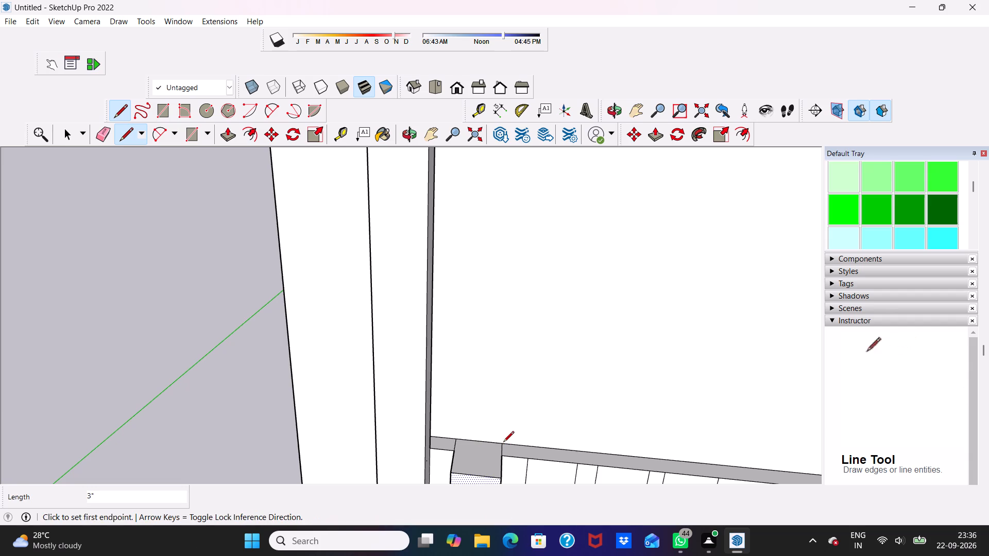
key(space)
Push/Pull the short block's separated top face upward by about 1' 1 5/8".
click(470, 458)
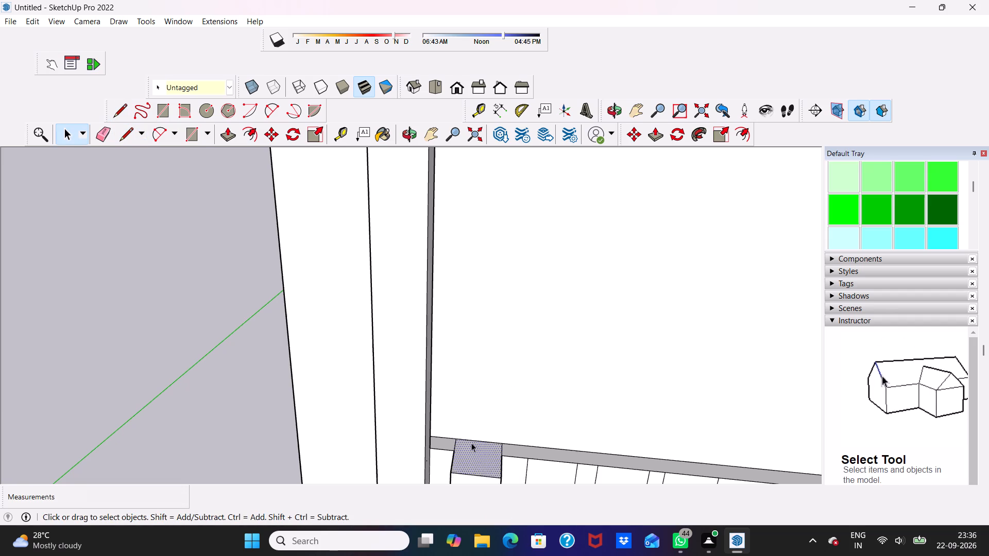
scroll(474, 433, down, 7)
scroll(456, 150, down, 6)
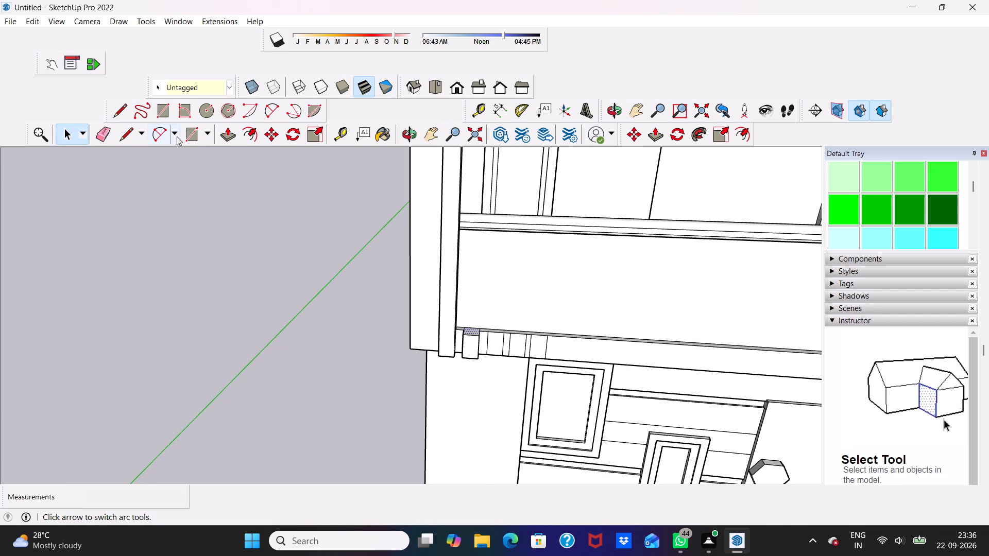
click(228, 131)
scroll(392, 267, down, 5)
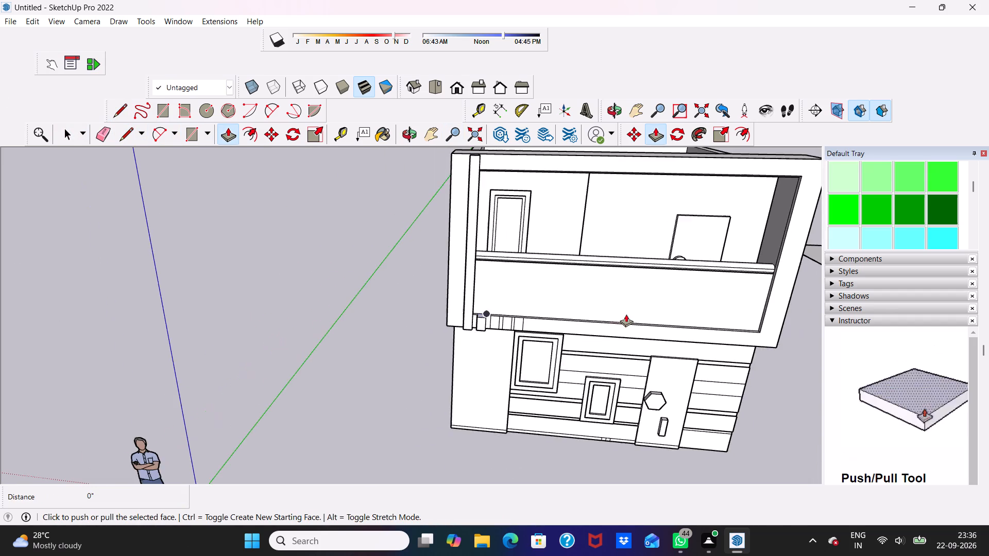
scroll(505, 330, up, 6)
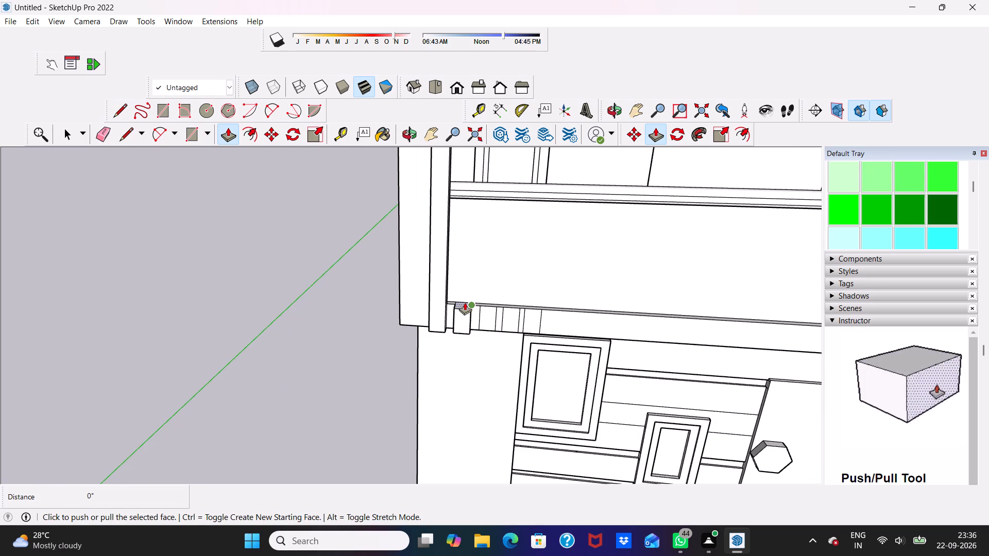
click(465, 302)
scroll(464, 285, down, 5)
scroll(462, 311, up, 10)
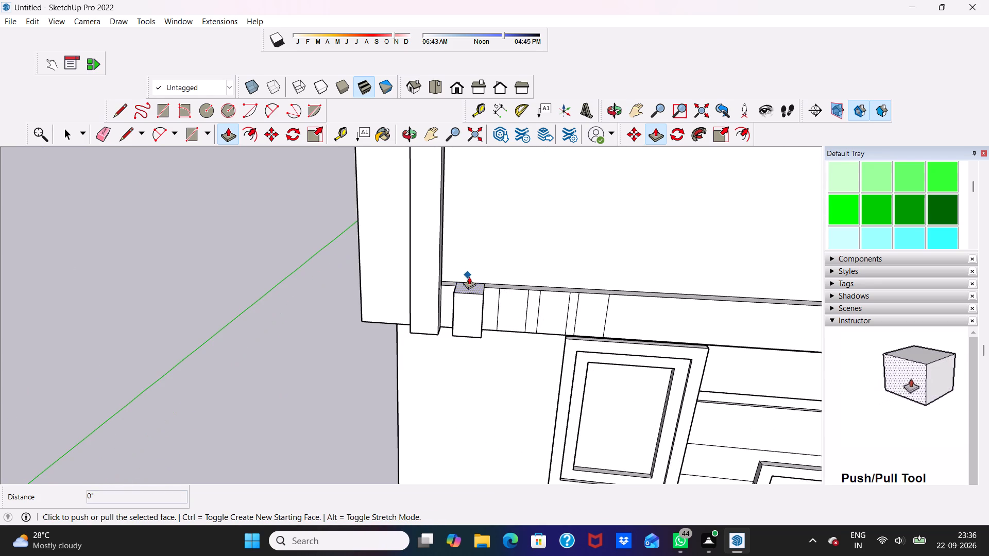
drag(470, 287, 467, 232)
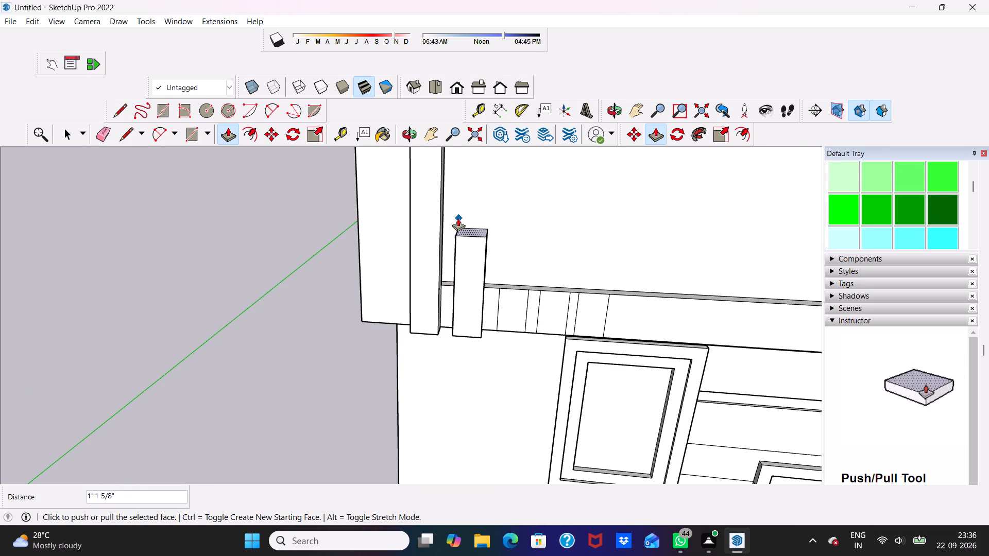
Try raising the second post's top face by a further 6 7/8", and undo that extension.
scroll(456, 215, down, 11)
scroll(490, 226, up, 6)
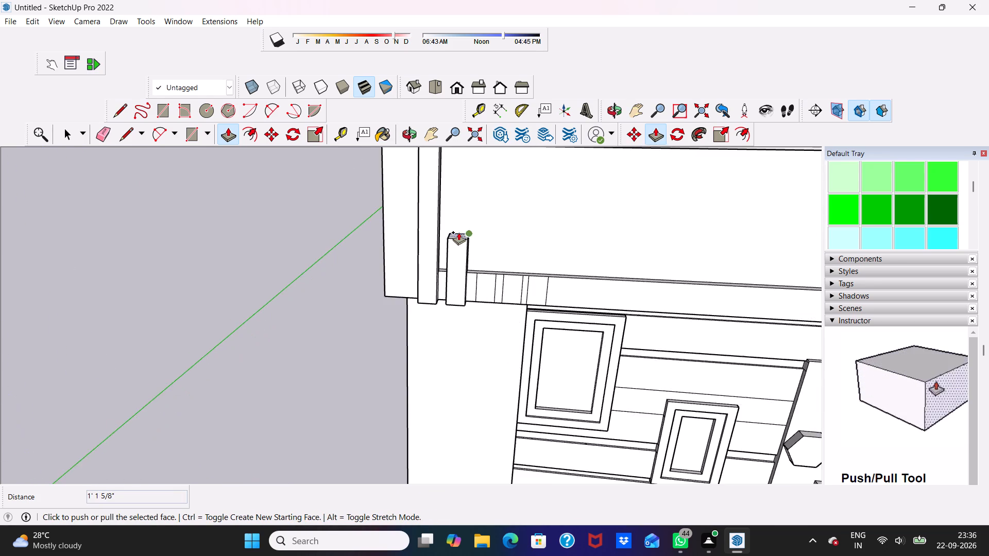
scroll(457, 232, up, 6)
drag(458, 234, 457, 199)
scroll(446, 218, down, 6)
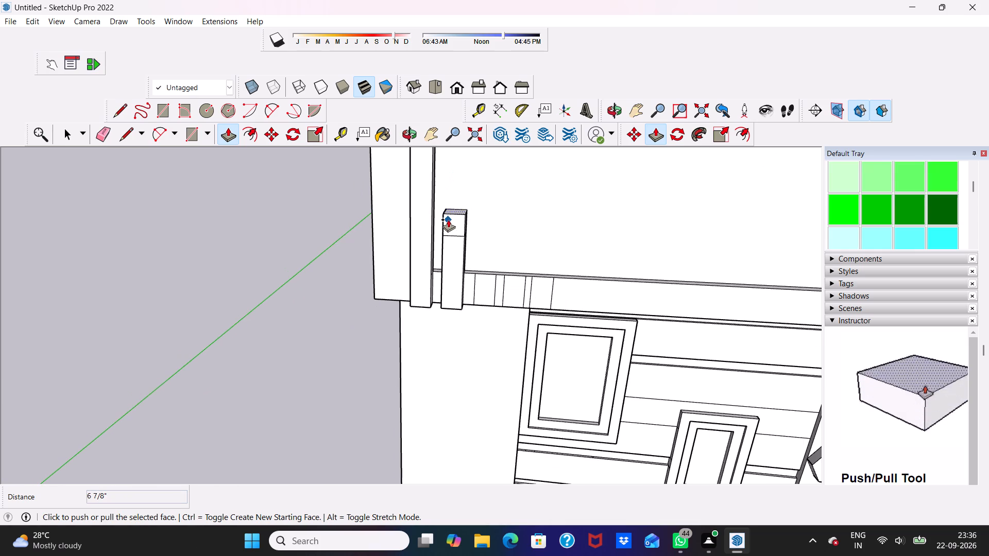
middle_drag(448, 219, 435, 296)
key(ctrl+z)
Push/Pull the second post's top face upward by 9' 3/16", matching the top of the neighbouring tall post.
scroll(435, 223, up, 1)
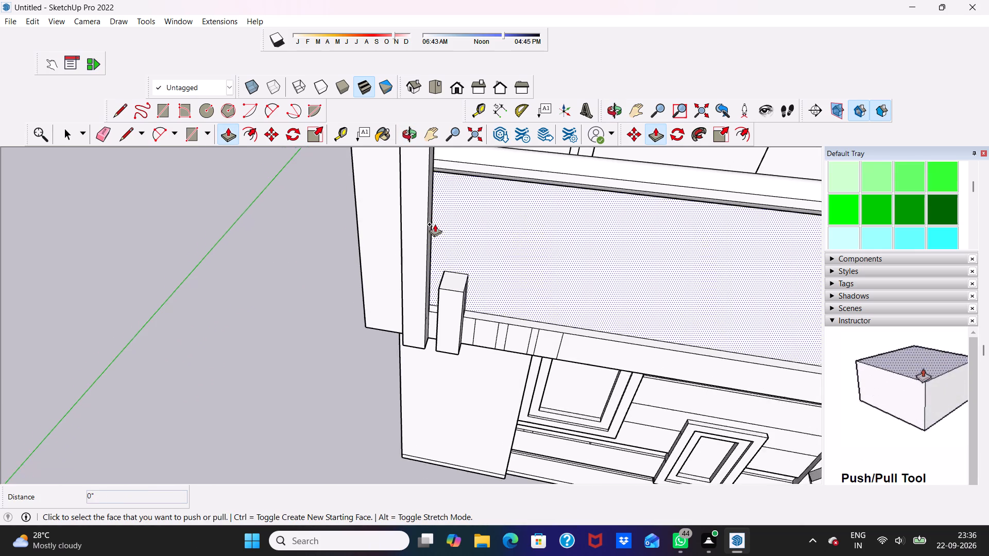
scroll(435, 224, up, 2)
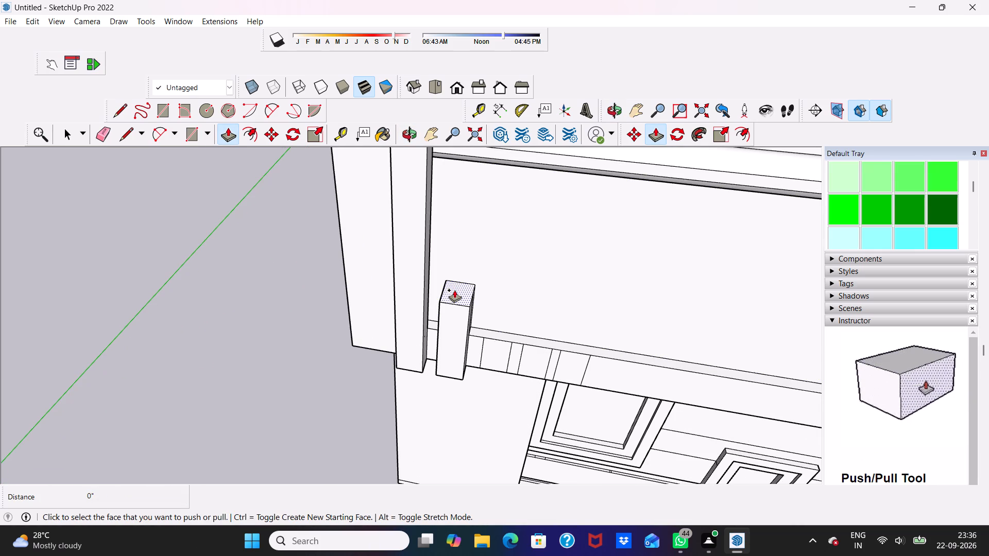
click(454, 290)
scroll(465, 241, down, 20)
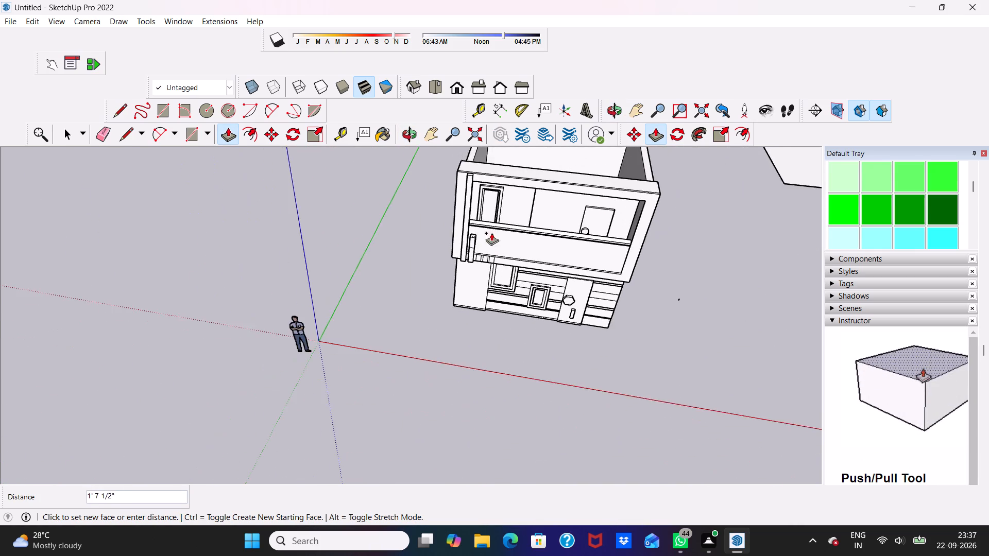
scroll(492, 208, up, 4)
scroll(469, 152, up, 2)
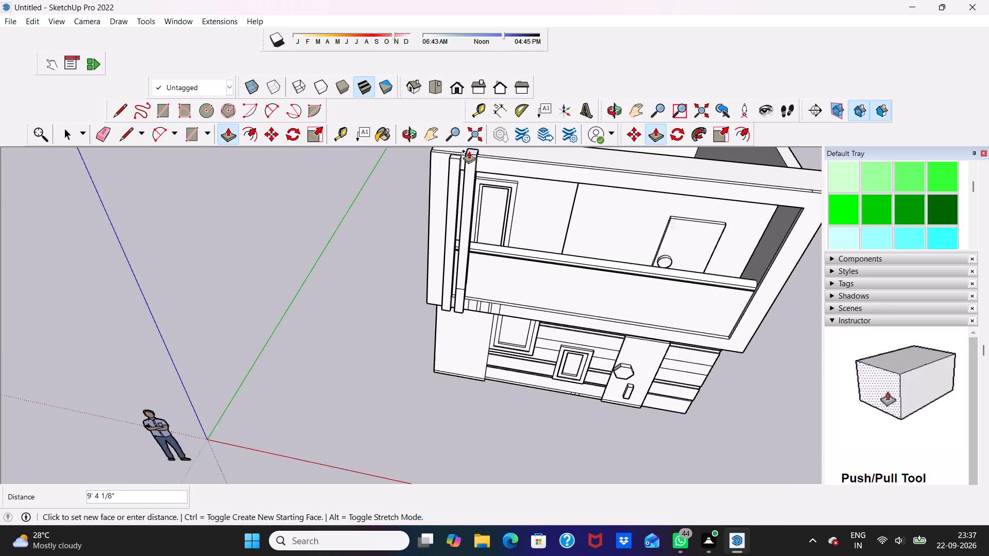
scroll(469, 151, up, 2)
click(446, 157)
Push/Pull the next rectangle in the bottom strip outward by 5", level with the second post's front face.
scroll(477, 194, down, 6)
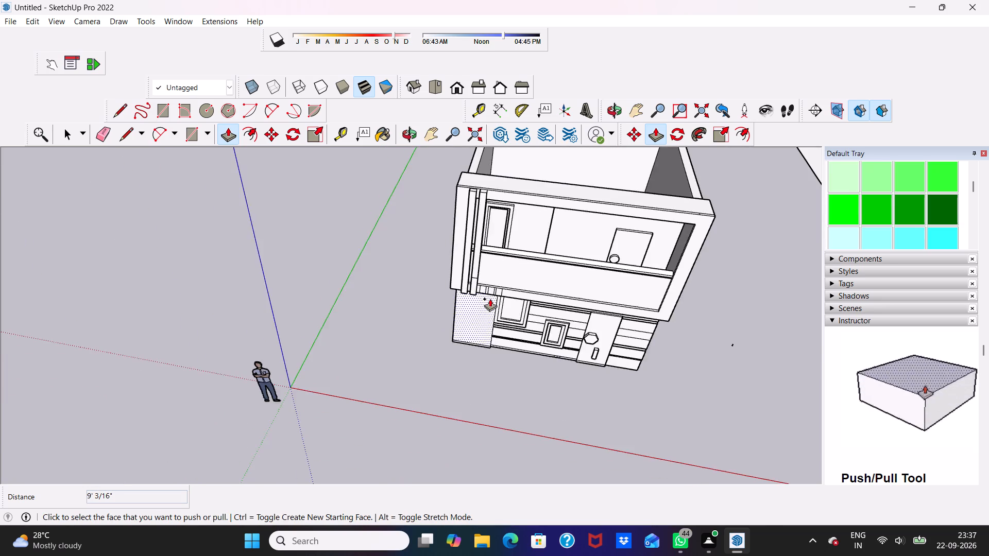
scroll(490, 299, up, 15)
click(458, 287)
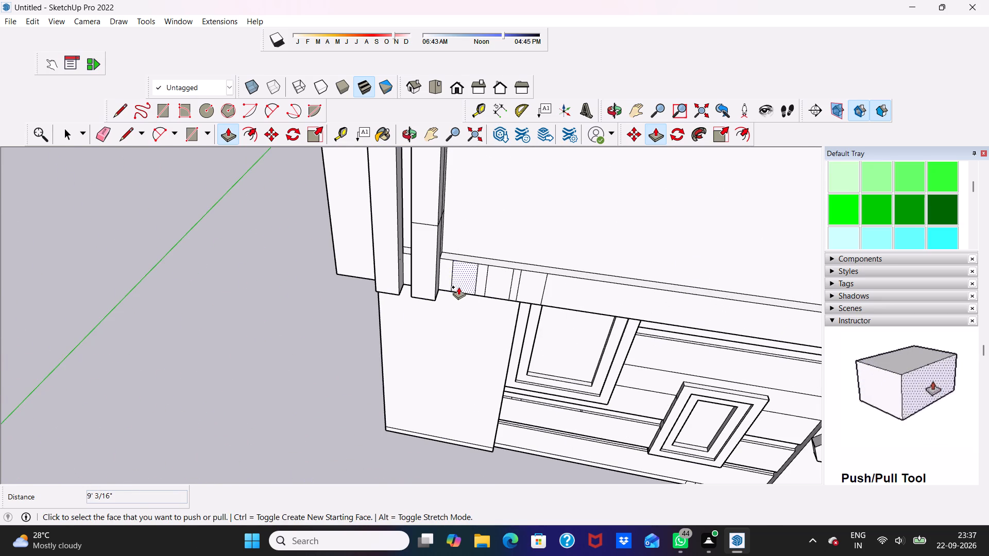
click(430, 292)
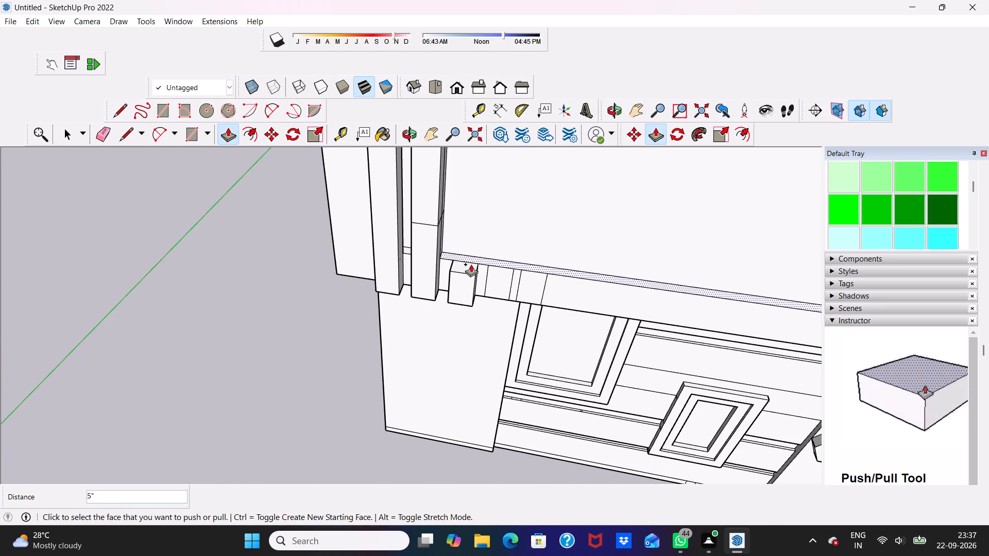
Push/Pull the third post's top face upward by 10' 1 13/16", level with the top of the neighbouring tall post.
click(466, 268)
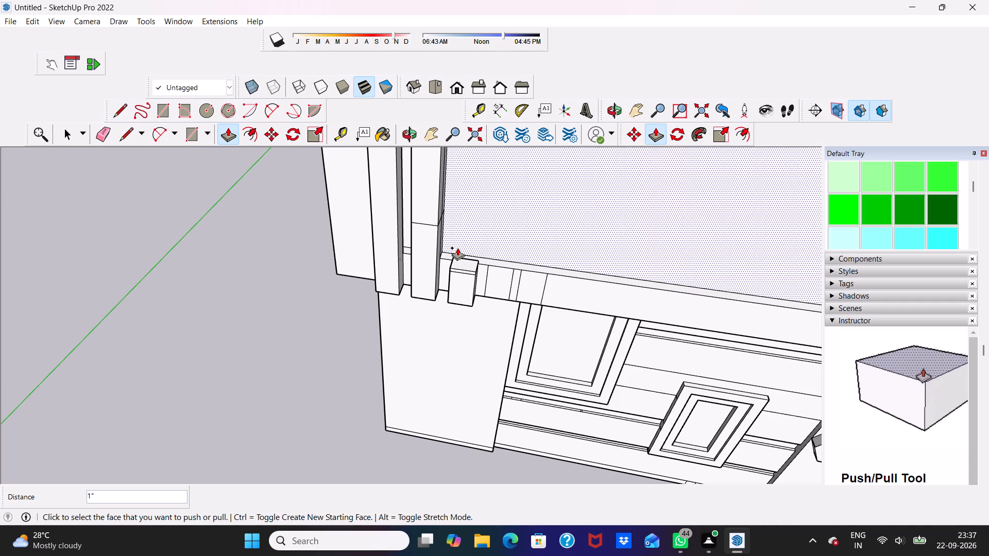
key(ctrl+z)
click(463, 267)
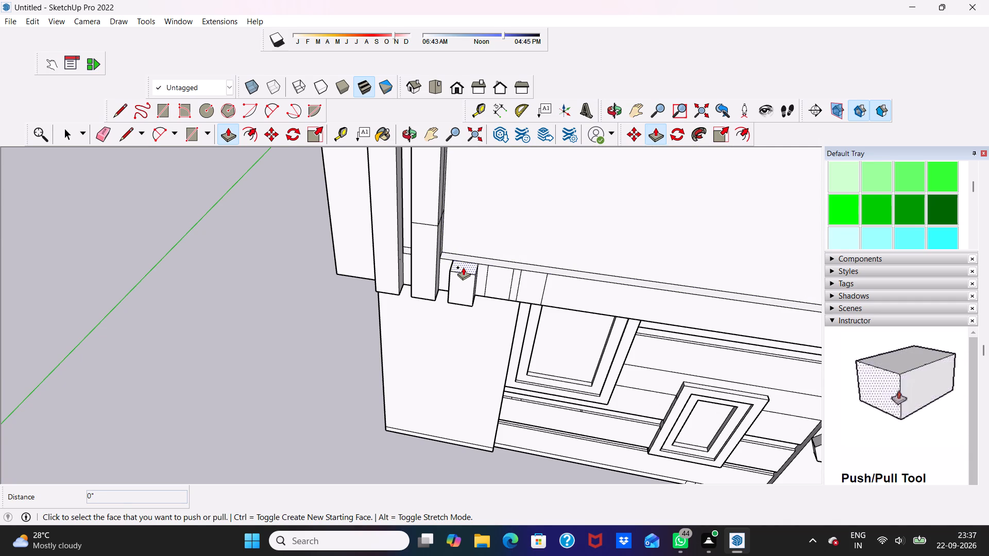
scroll(471, 210, down, 20)
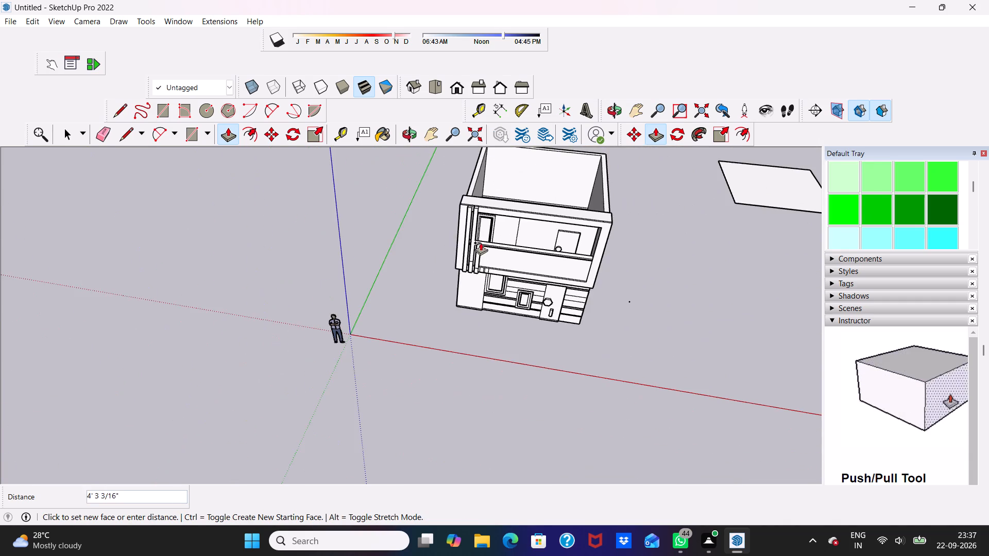
scroll(481, 236, up, 4)
scroll(496, 170, up, 4)
scroll(474, 210, up, 5)
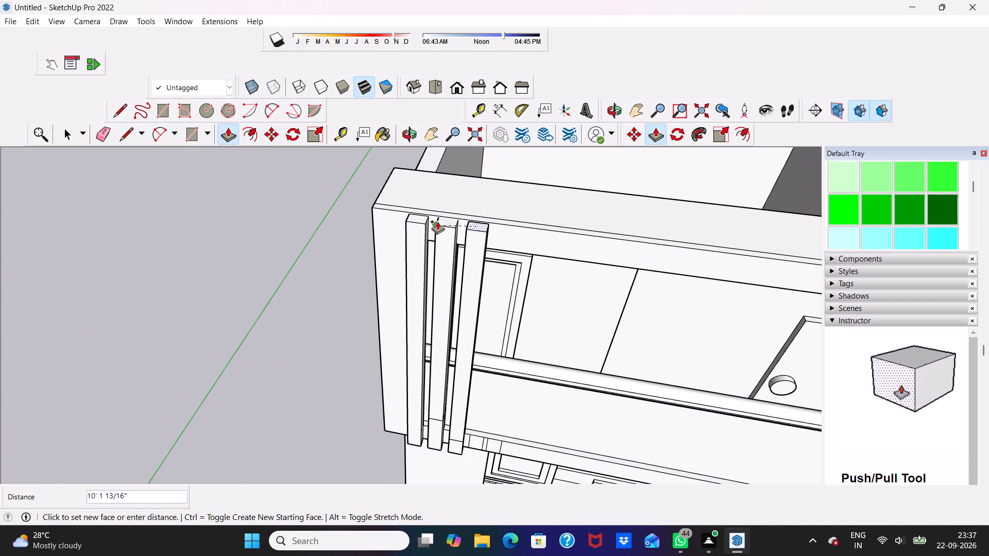
click(437, 221)
Push/Pull the fourth rectangle in the bottom strip outward by 5", level with the third post's front face.
scroll(501, 292, down, 6)
scroll(544, 420, up, 6)
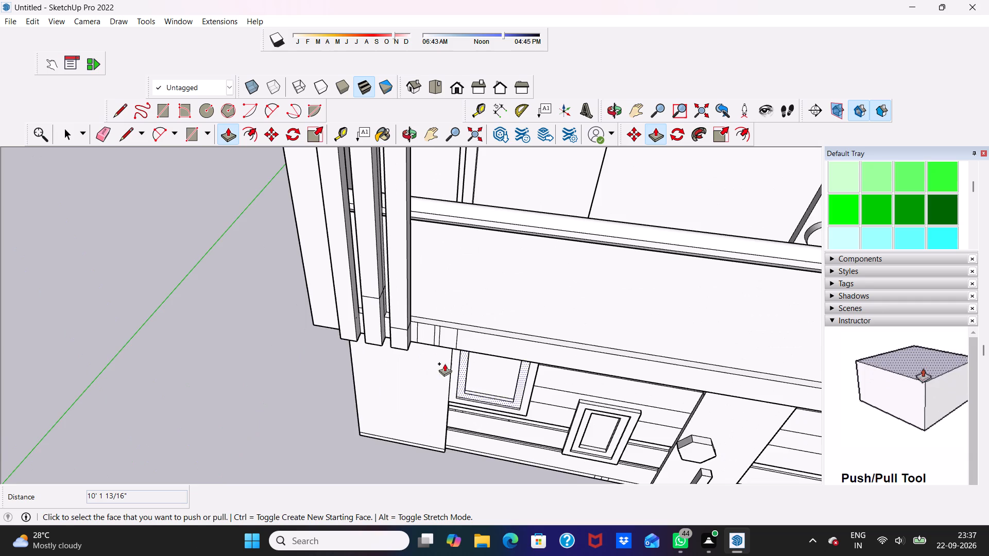
scroll(422, 342, up, 3)
click(424, 331)
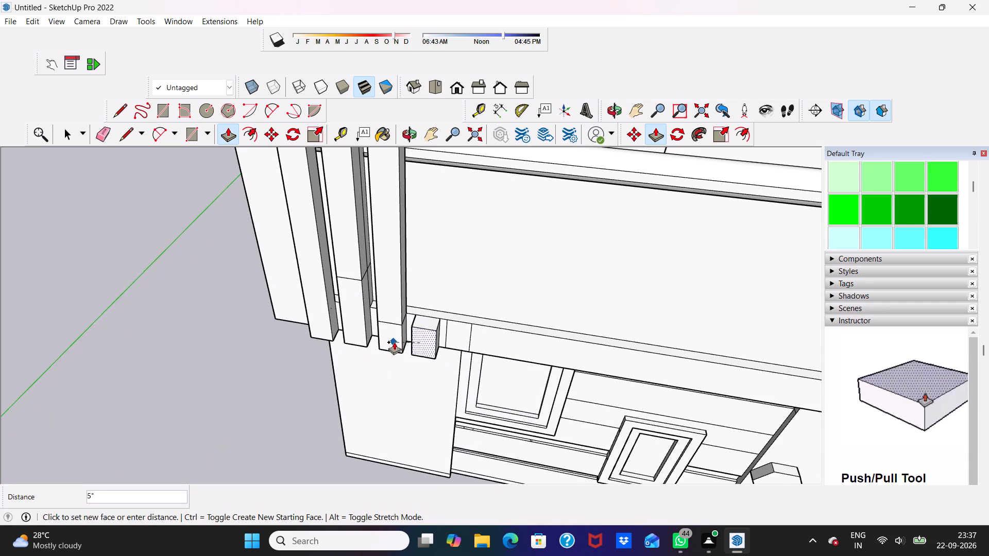
click(395, 341)
Push/Pull the fourth post's top face upward by 10' 1 13/16", level with the top of the third post.
scroll(409, 312, up, 5)
click(424, 327)
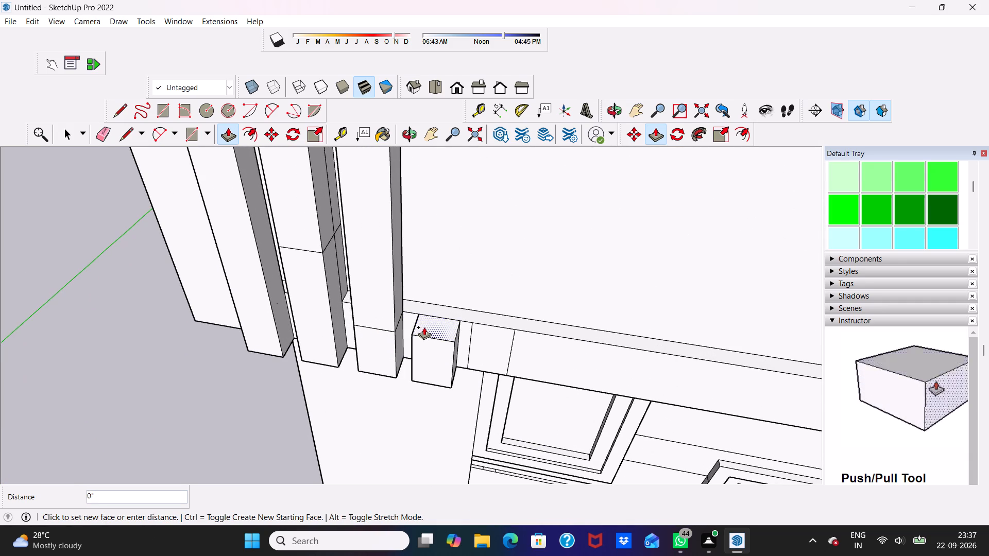
scroll(438, 293, down, 20)
scroll(438, 293, down, 5)
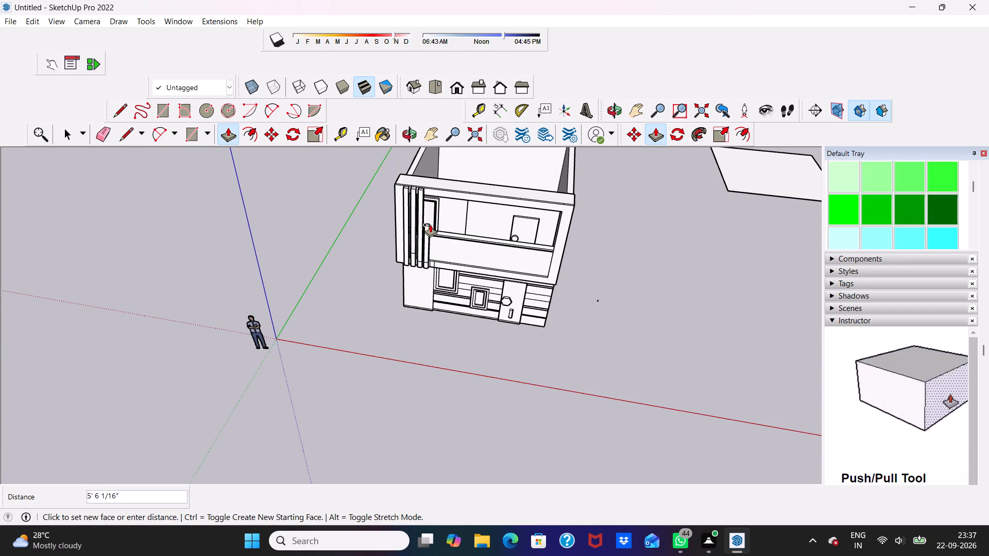
scroll(435, 190, up, 5)
scroll(388, 230, up, 5)
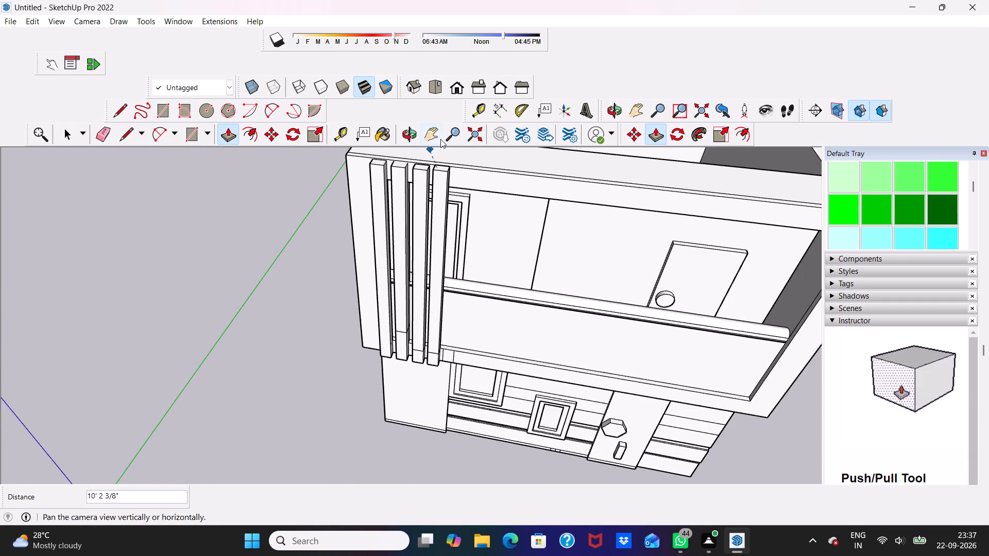
scroll(433, 164, up, 3)
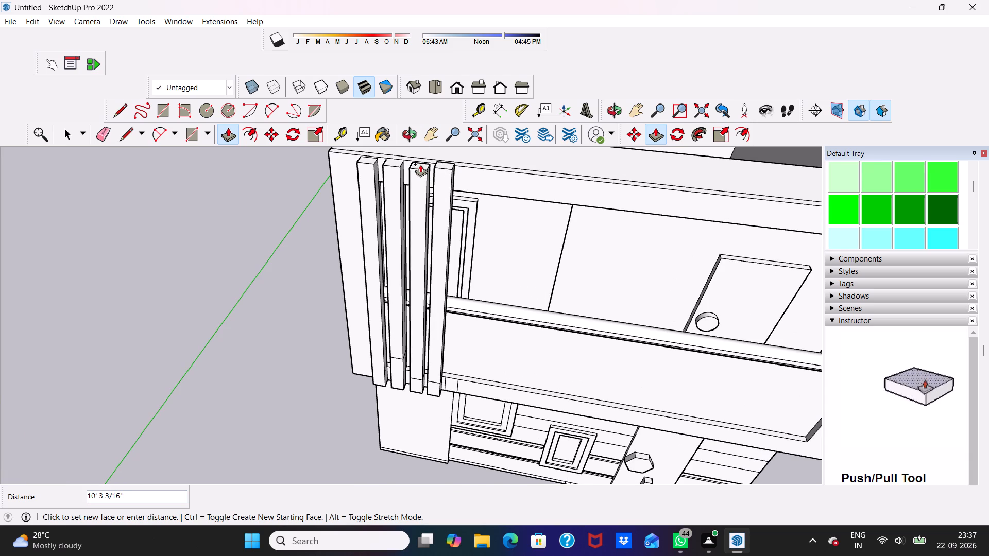
scroll(420, 164, up, 2)
click(419, 168)
Push/Pull the fifth rectangle in the bottom strip outward by 5", level with the fourth post's front face.
scroll(393, 285, down, 5)
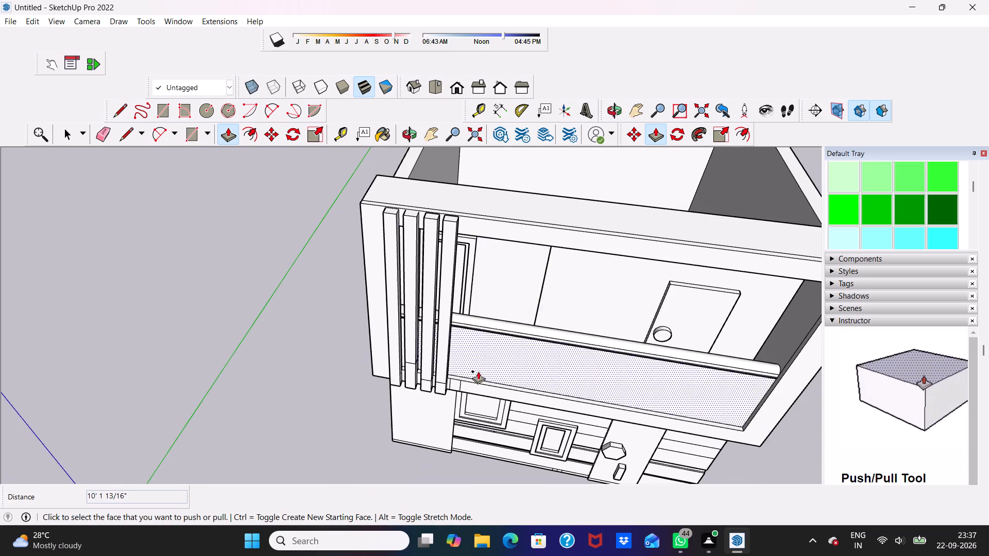
scroll(478, 374, up, 5)
scroll(428, 403, up, 4)
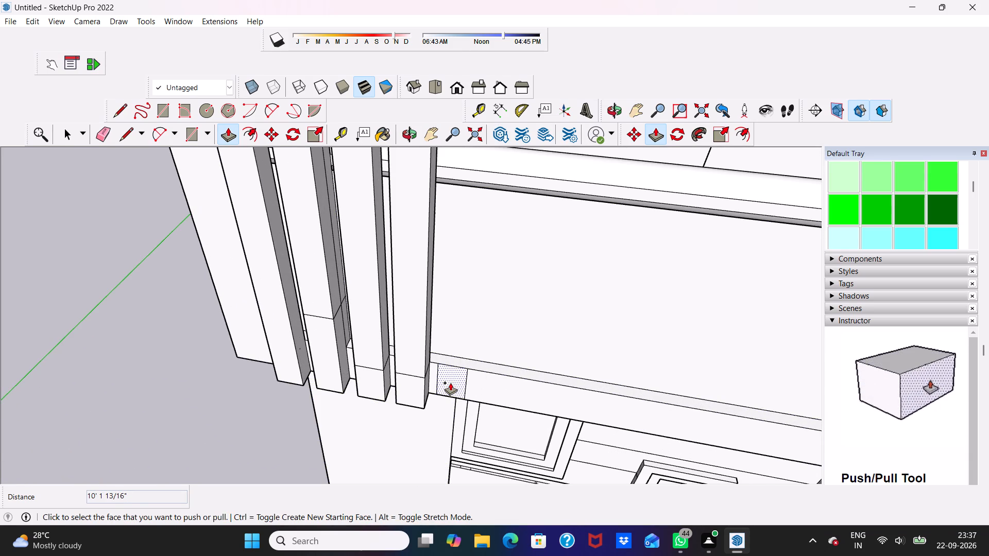
click(450, 382)
click(407, 393)
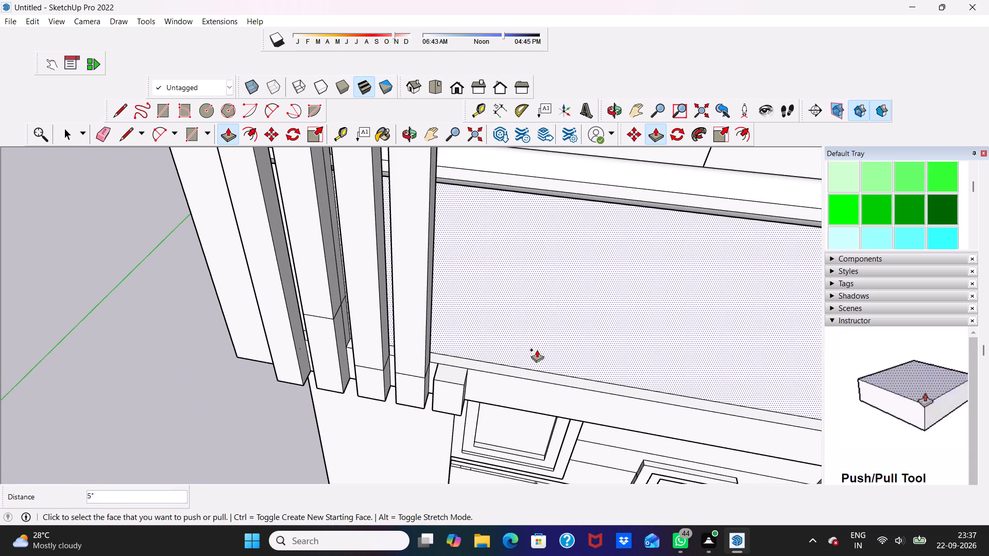
Push/Pull the fifth post's top face upward by 10' 1 13/16", level with the tops of the other posts.
scroll(493, 361, up, 3)
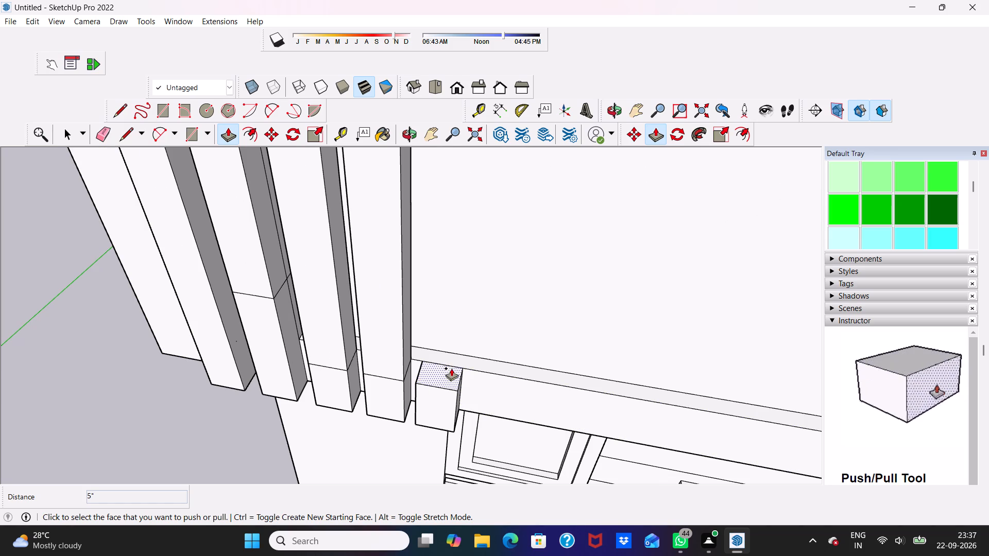
click(437, 378)
scroll(439, 328, down, 7)
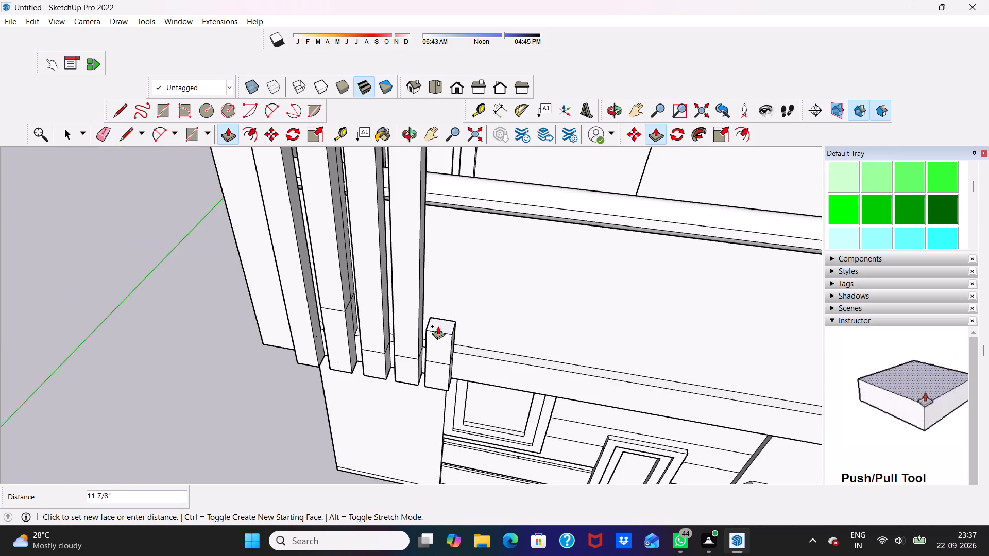
scroll(438, 326, down, 11)
scroll(443, 245, up, 6)
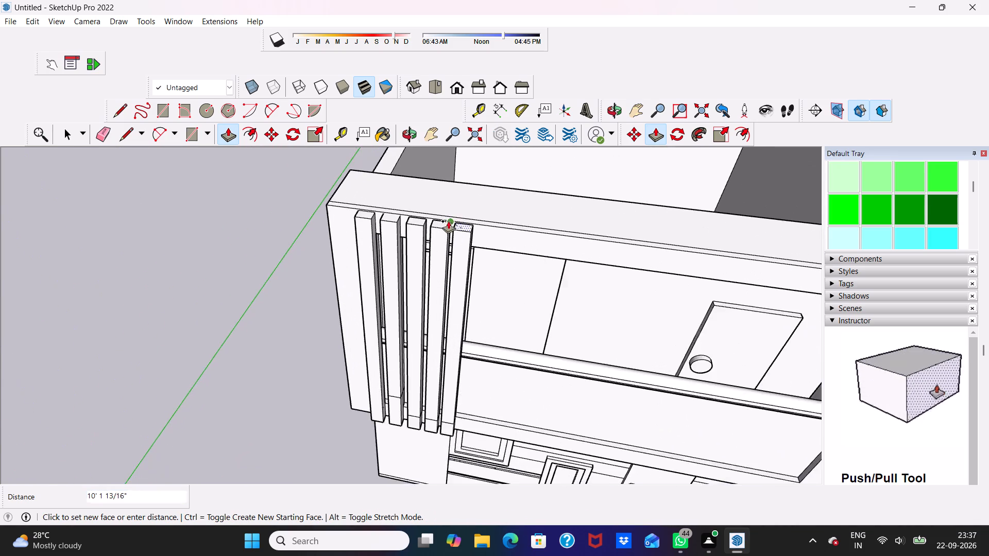
scroll(448, 221, up, 2)
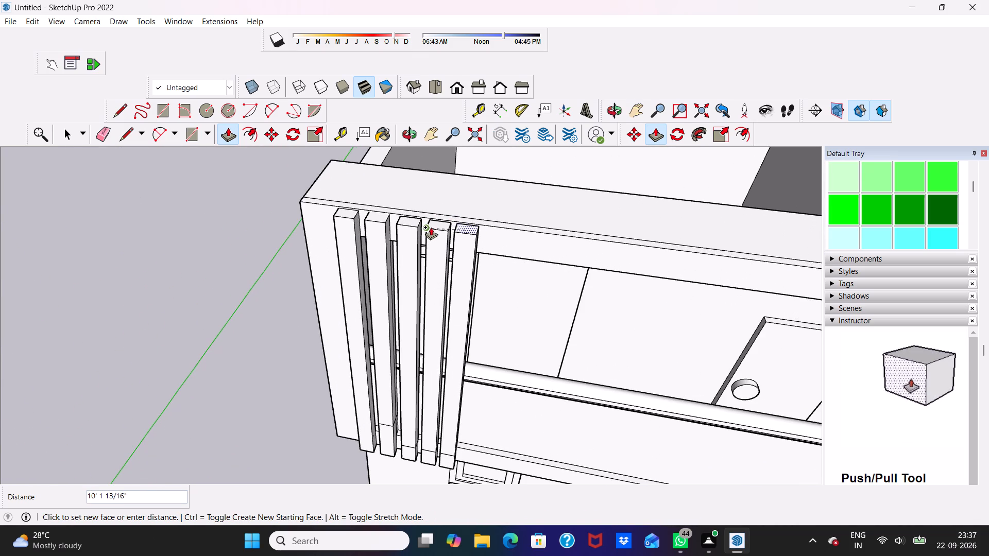
click(431, 223)
Erase the leftover horizontal seam lines from the front faces of the second, third, fourth and fifth posts.
scroll(427, 245, down, 4)
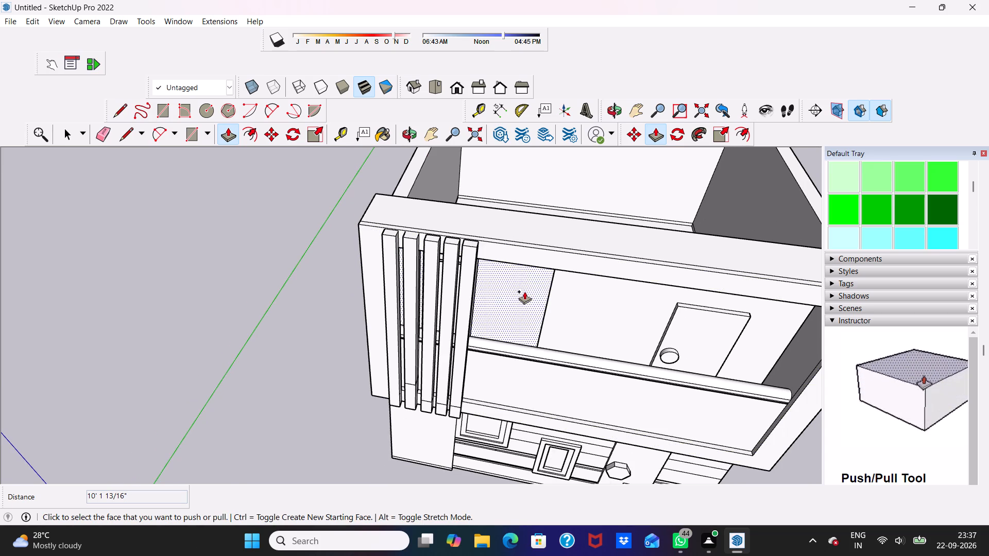
key(space)
scroll(462, 337, down, 1)
middle_drag(460, 337, 577, 199)
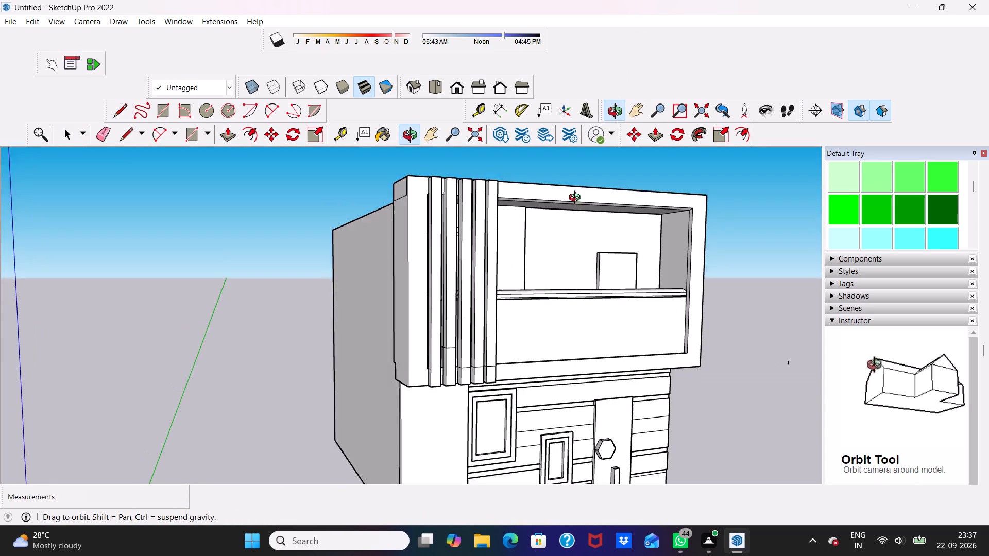
middle_drag(577, 199, 578, 198)
scroll(481, 339, up, 6)
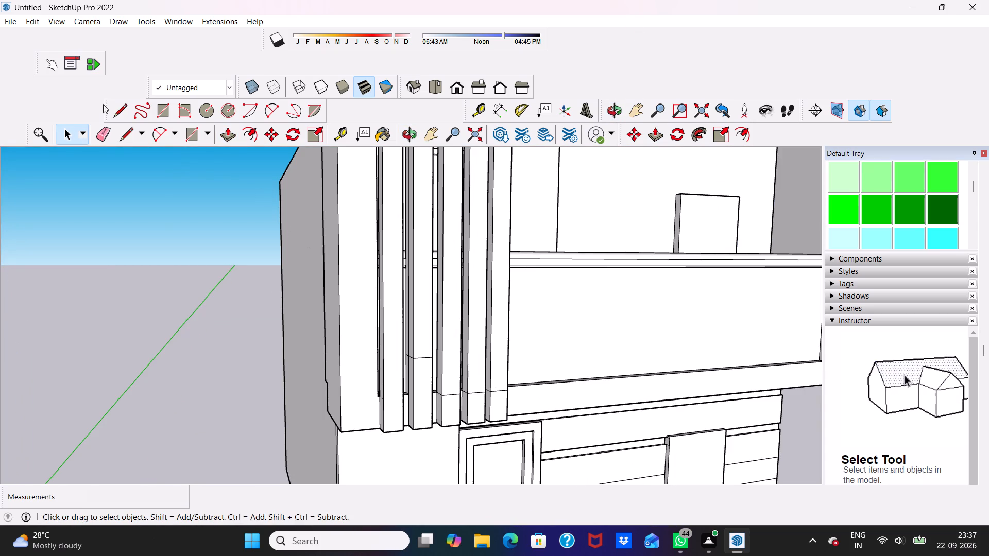
click(104, 126)
scroll(438, 389, up, 6)
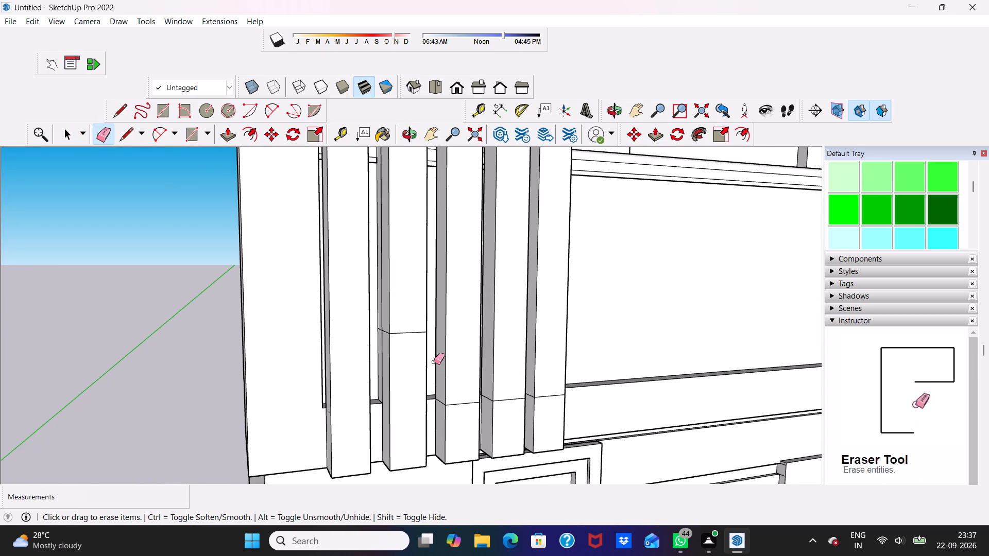
click(413, 335)
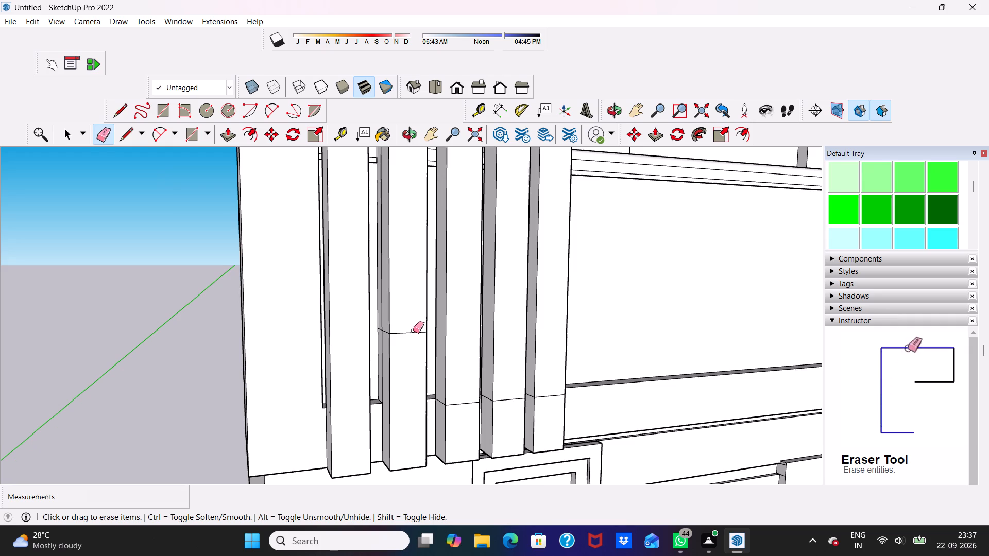
click(413, 332)
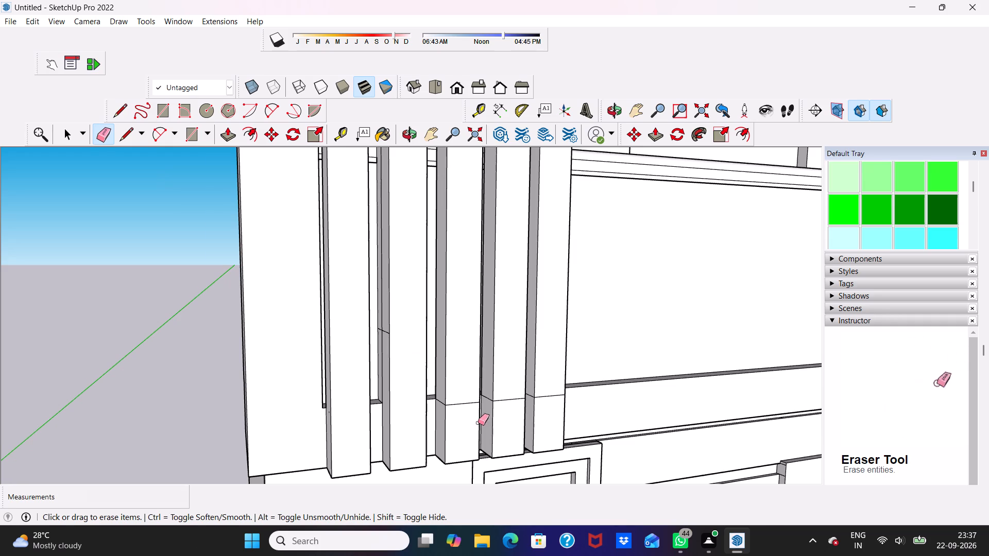
scroll(480, 425, up, 6)
click(439, 389)
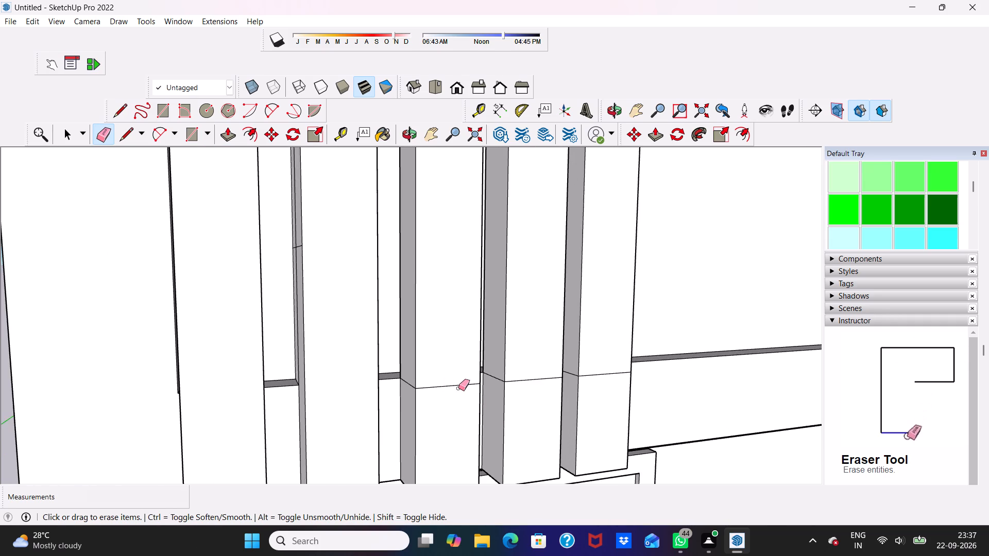
scroll(453, 389, up, 6)
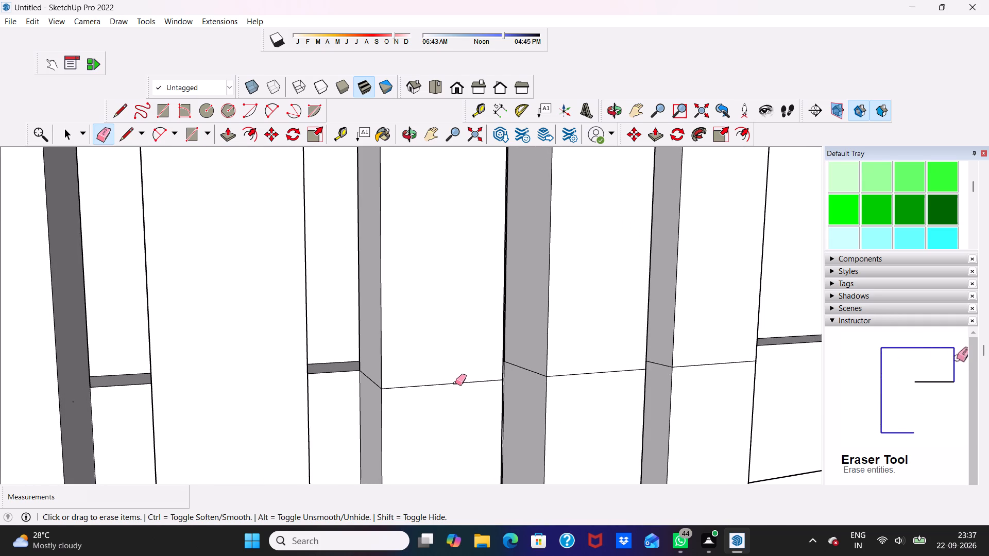
click(455, 383)
click(622, 370)
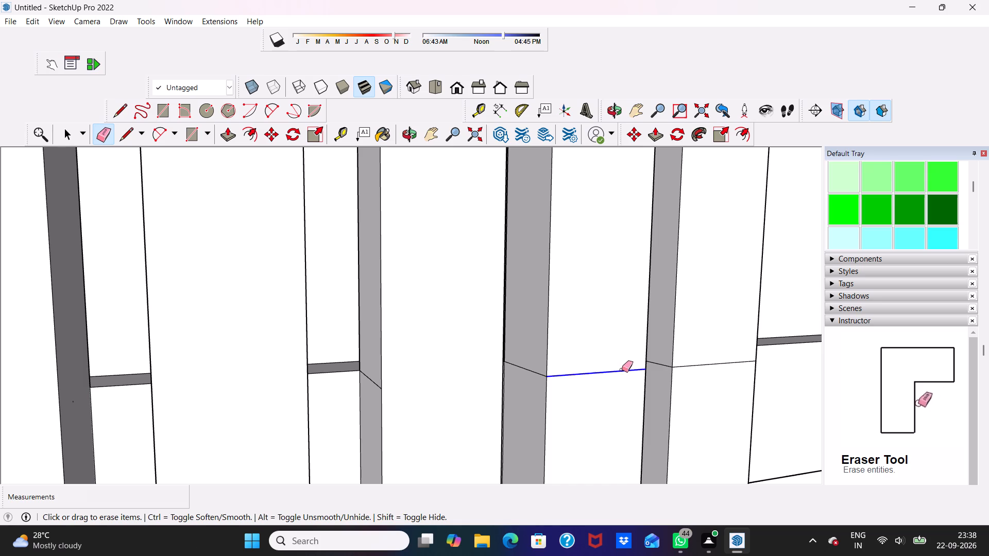
click(708, 367)
click(711, 366)
Erase three leftover seam lines crossing the side faces of the vertical posts.
scroll(652, 410, up, 9)
click(660, 309)
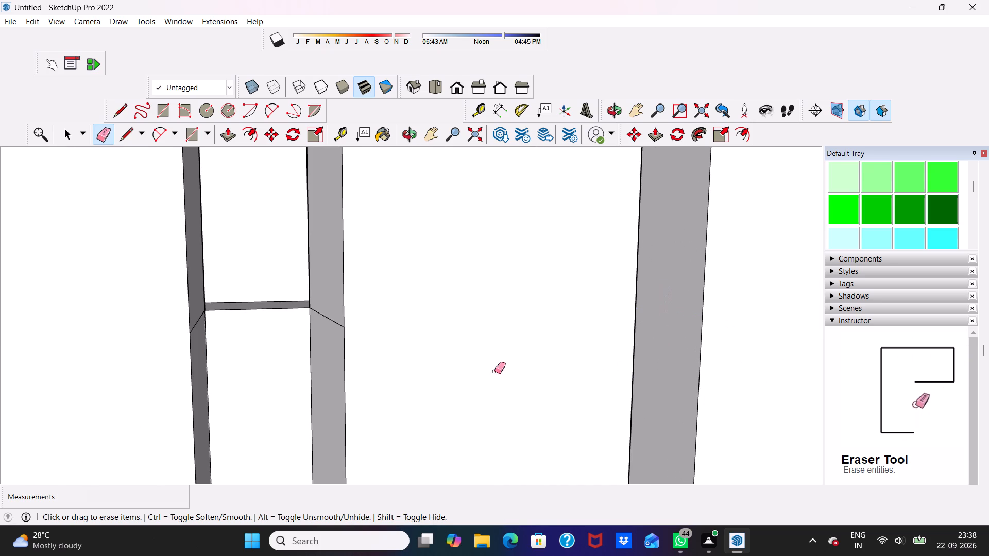
scroll(489, 367, down, 1)
middle_drag(489, 367, 556, 373)
click(394, 331)
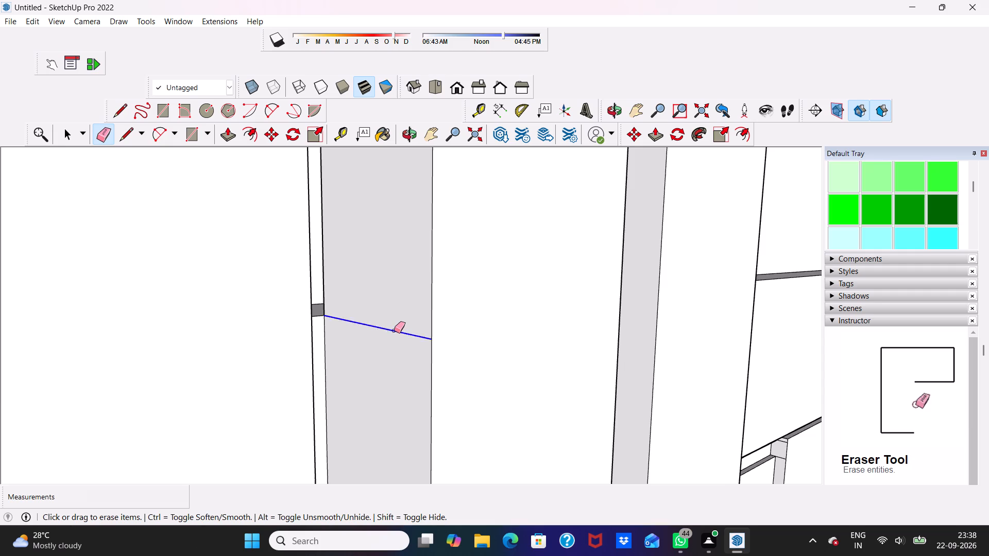
scroll(394, 332, down, 2)
scroll(403, 324, up, 1)
scroll(404, 322, down, 2)
middle_drag(404, 317, 220, 369)
scroll(220, 353, up, 1)
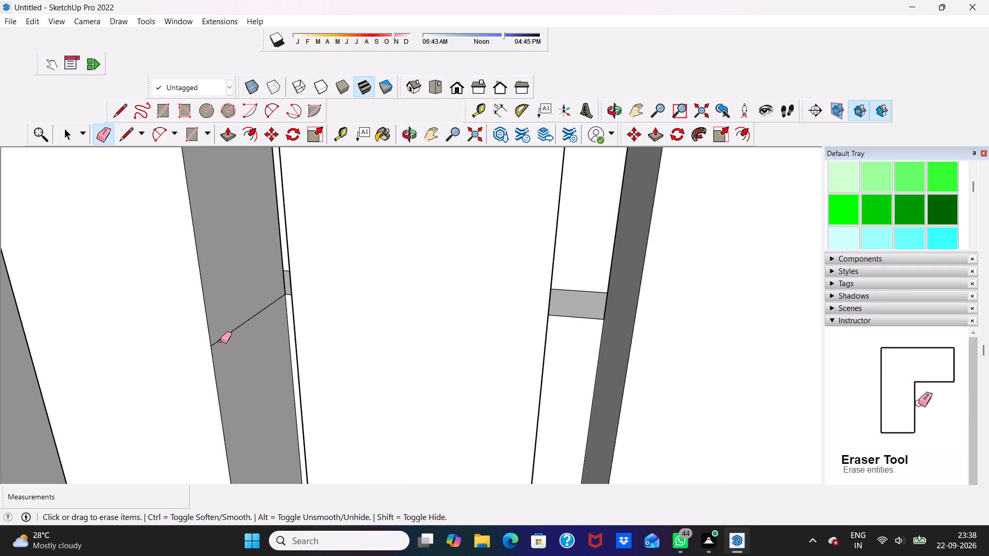
click(221, 337)
Erase the leftover seam line on the second post's side face, on the side towards the first post.
scroll(220, 324, down, 7)
scroll(160, 320, down, 1)
middle_drag(160, 320, 445, 236)
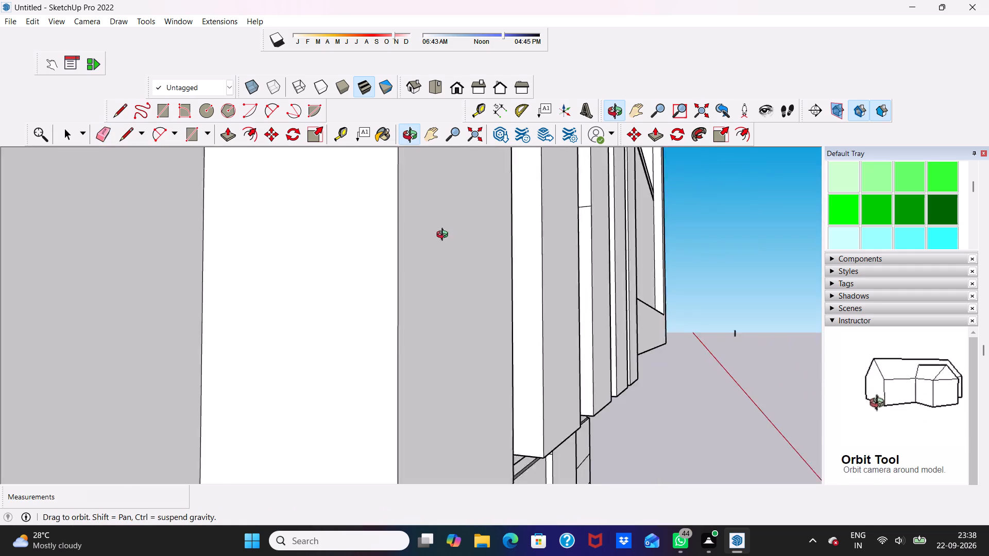
middle_drag(445, 236, 395, 289)
scroll(493, 299, up, 3)
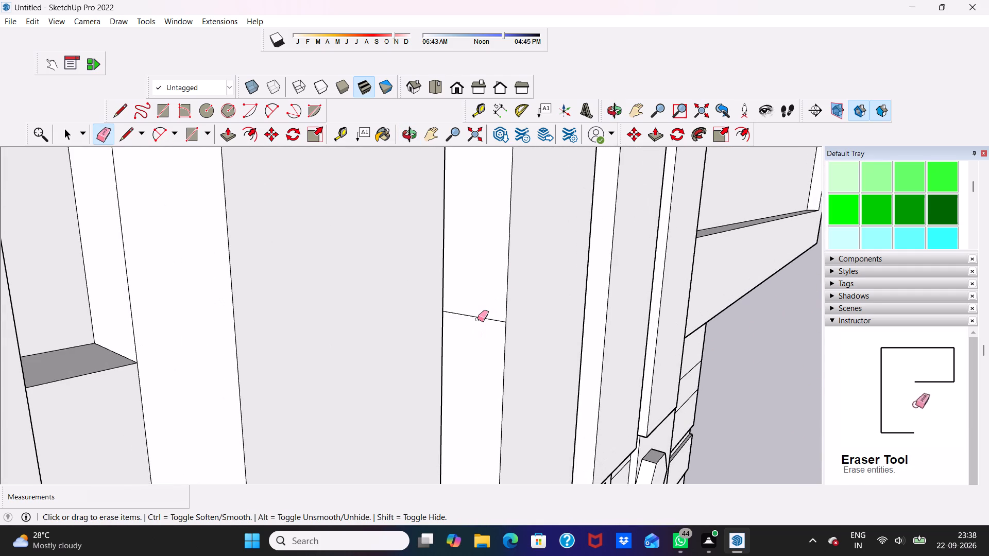
click(478, 319)
scroll(472, 315, down, 5)
scroll(472, 312, up, 4)
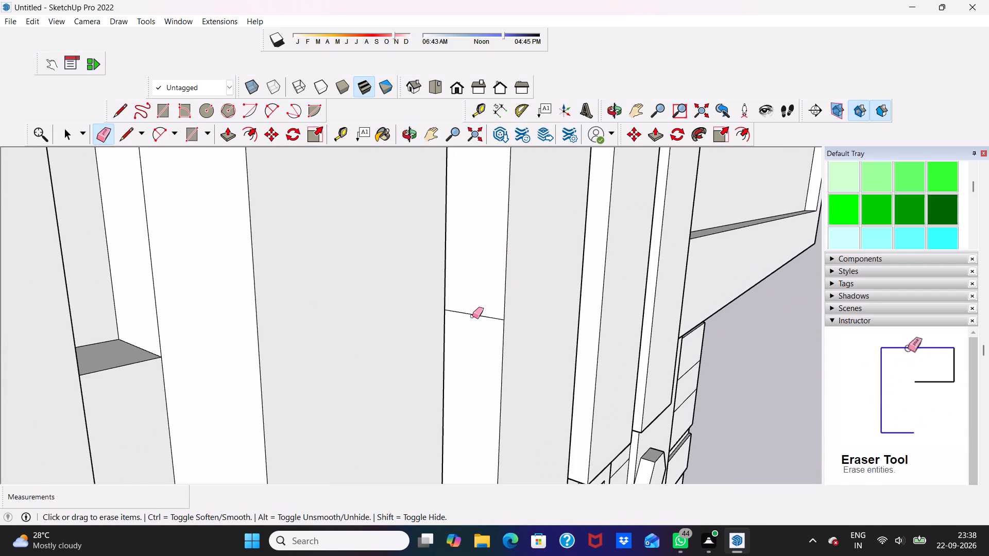
click(472, 316)
click(473, 316)
Erase the three remaining leftover seam lines crossing the vertical posts, working from both sides of the row.
scroll(473, 316, down, 5)
middle_drag(491, 357, 487, 350)
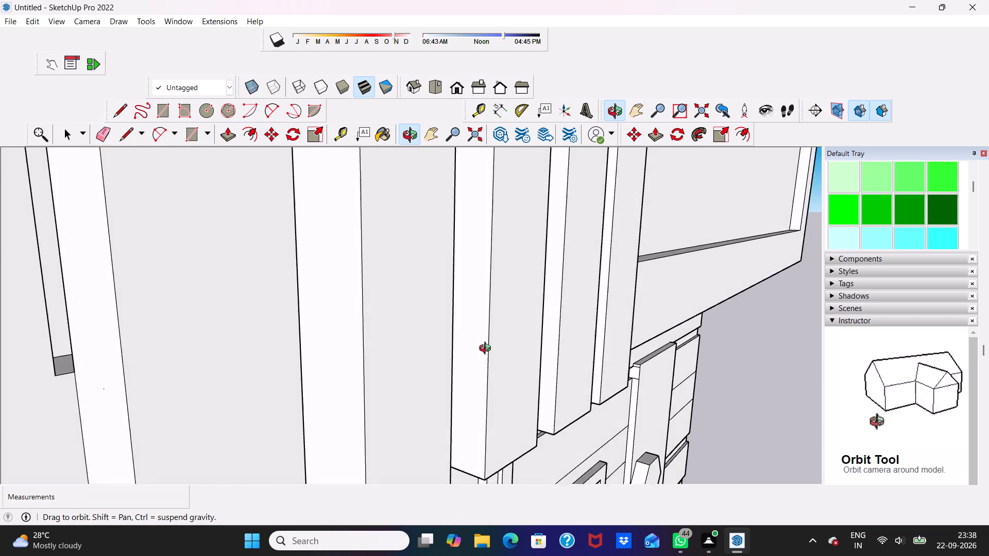
middle_drag(487, 350, 172, 374)
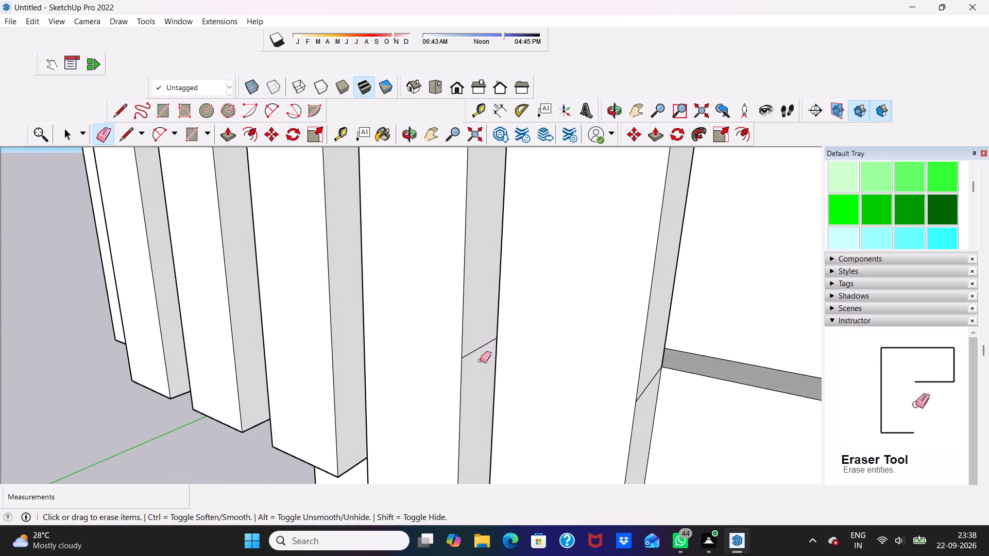
click(476, 351)
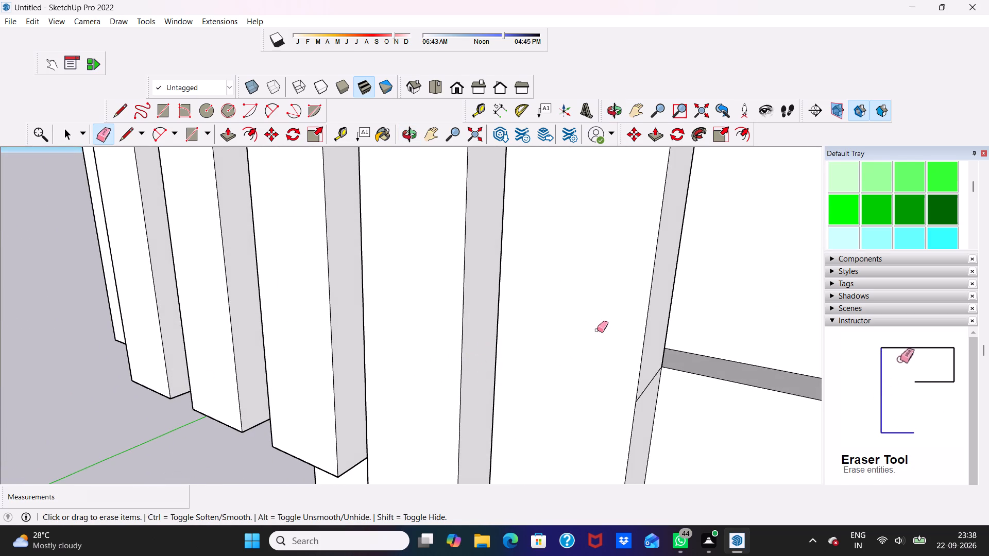
scroll(598, 330, up, 4)
scroll(616, 347, down, 4)
middle_drag(617, 345, 567, 329)
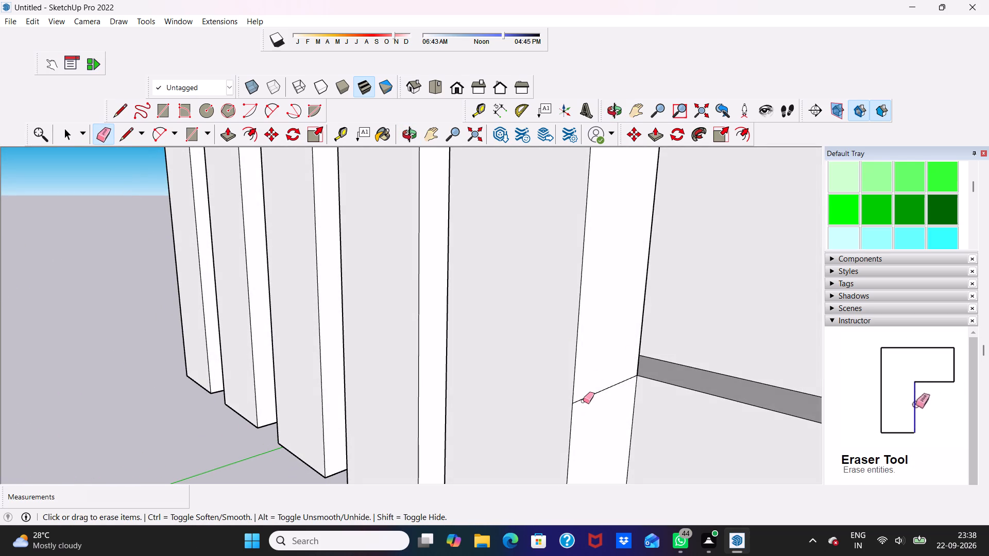
click(584, 400)
scroll(535, 383, down, 9)
scroll(291, 161, up, 5)
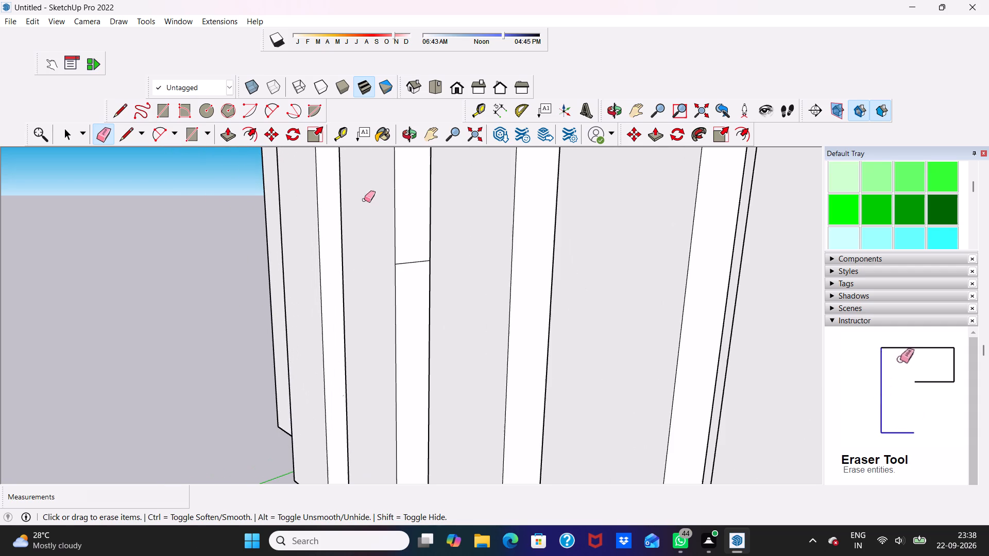
click(413, 263)
scroll(413, 261, down, 3)
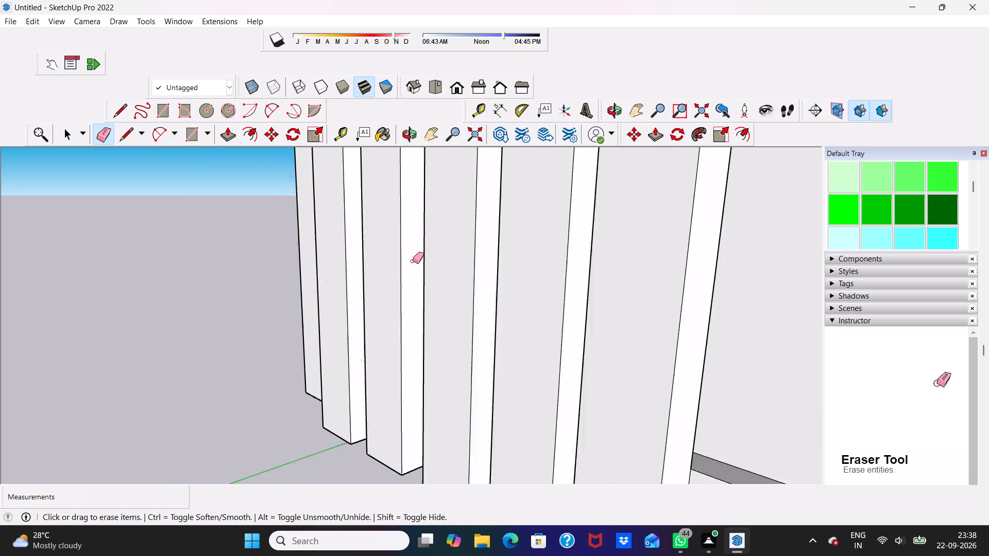
Examine the whole house from several angles, checking the posts, balcony frame, open top, underside and ground-floor facade.
scroll(413, 261, down, 20)
scroll(413, 261, down, 9)
scroll(327, 193, up, 8)
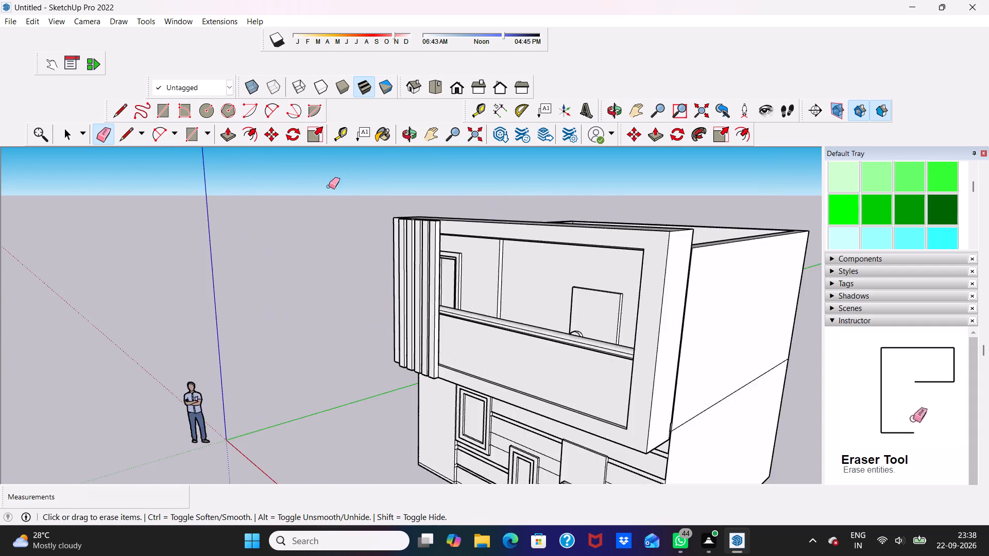
scroll(329, 186, up, 3)
scroll(336, 195, down, 1)
scroll(336, 195, up, 2)
scroll(379, 285, up, 5)
scroll(470, 230, down, 3)
scroll(221, 281, down, 5)
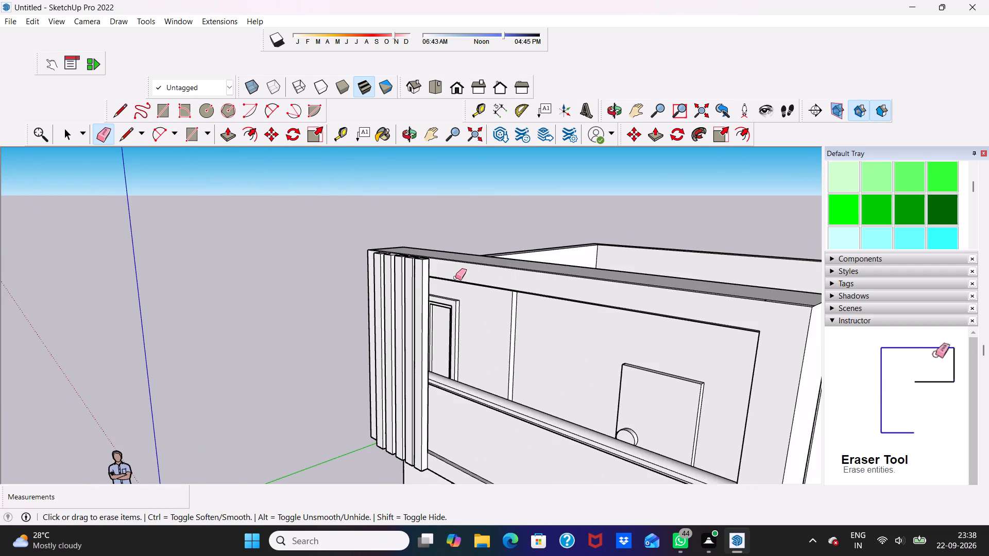
middle_drag(452, 278, 491, 180)
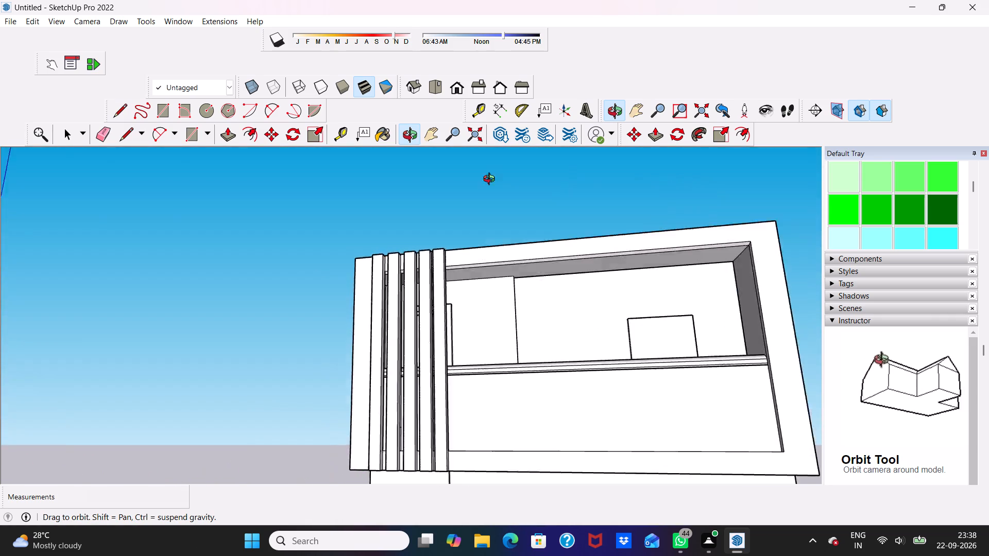
middle_drag(491, 180, 678, 245)
drag(678, 245, 673, 249)
key(space)
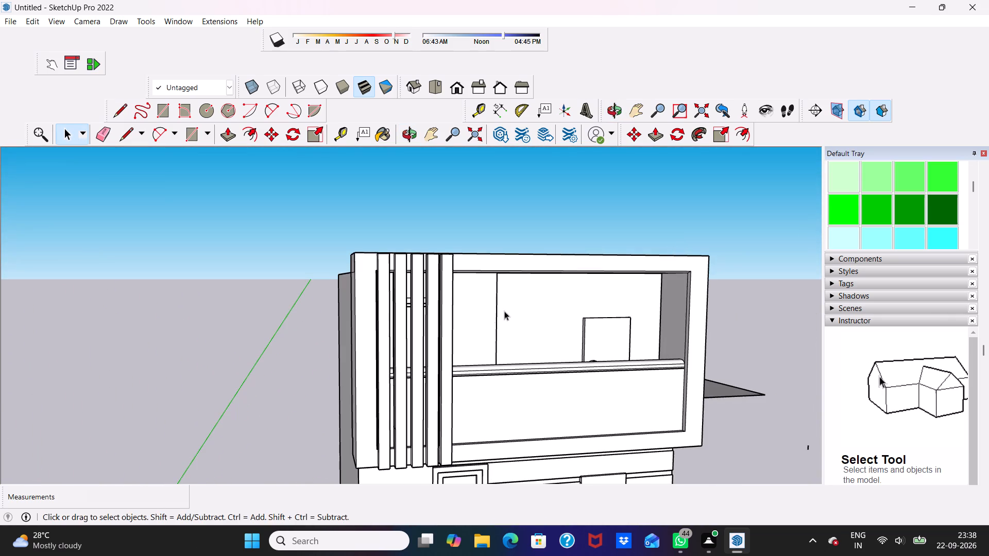
scroll(489, 317, down, 5)
middle_drag(488, 319, 533, 388)
scroll(528, 378, up, 1)
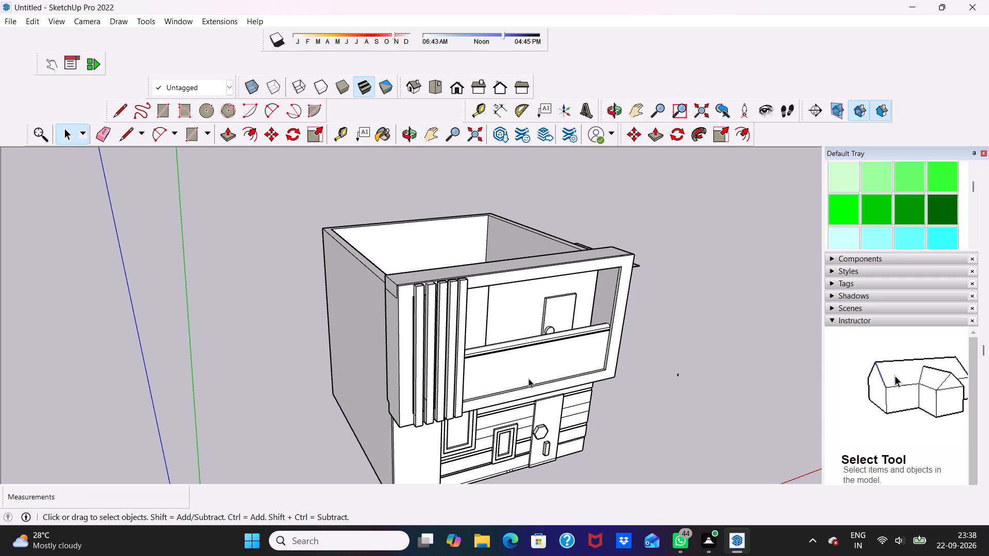
middle_drag(488, 262, 479, 247)
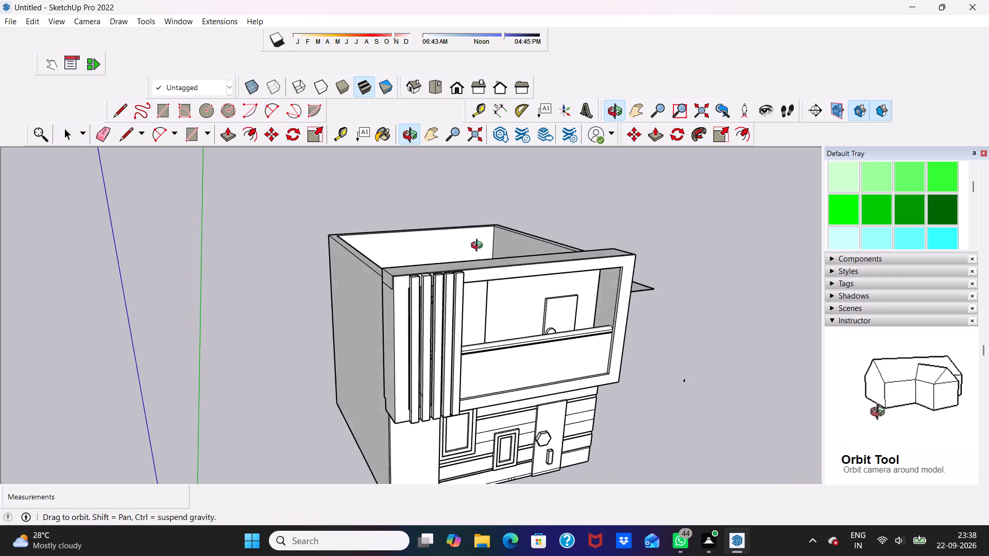
middle_drag(479, 247, 362, 291)
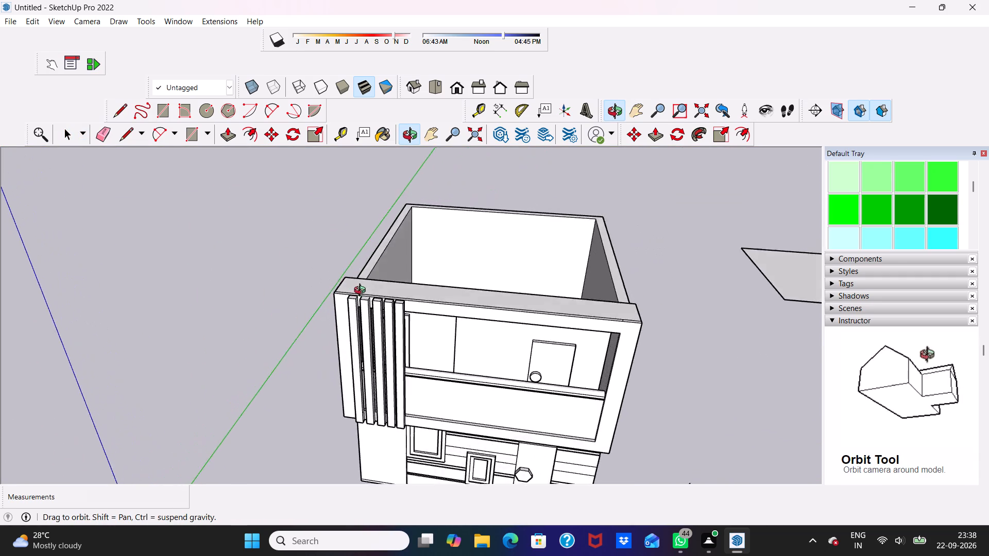
middle_drag(362, 291, 480, 282)
scroll(657, 233, up, 6)
scroll(629, 256, down, 8)
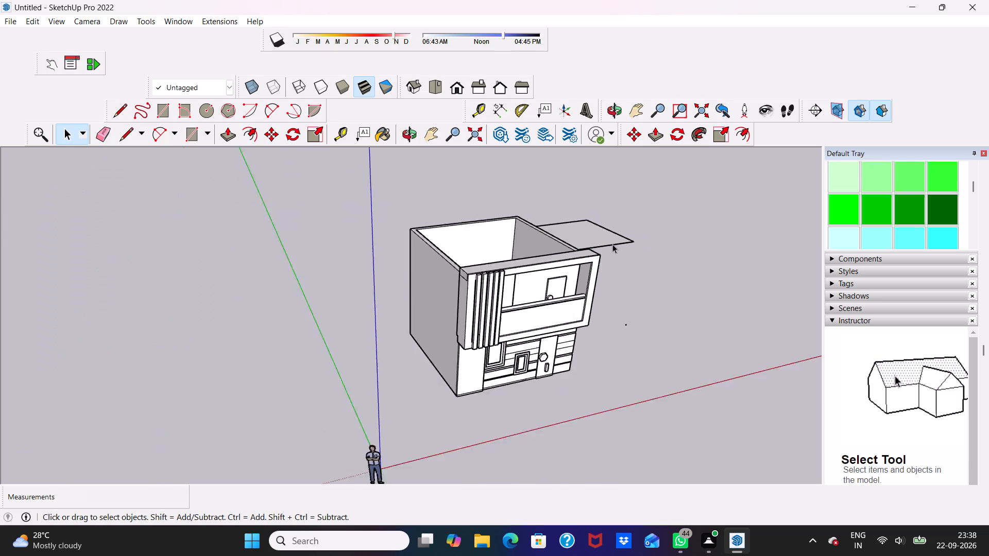
scroll(612, 244, down, 6)
middle_drag(609, 255, 599, 242)
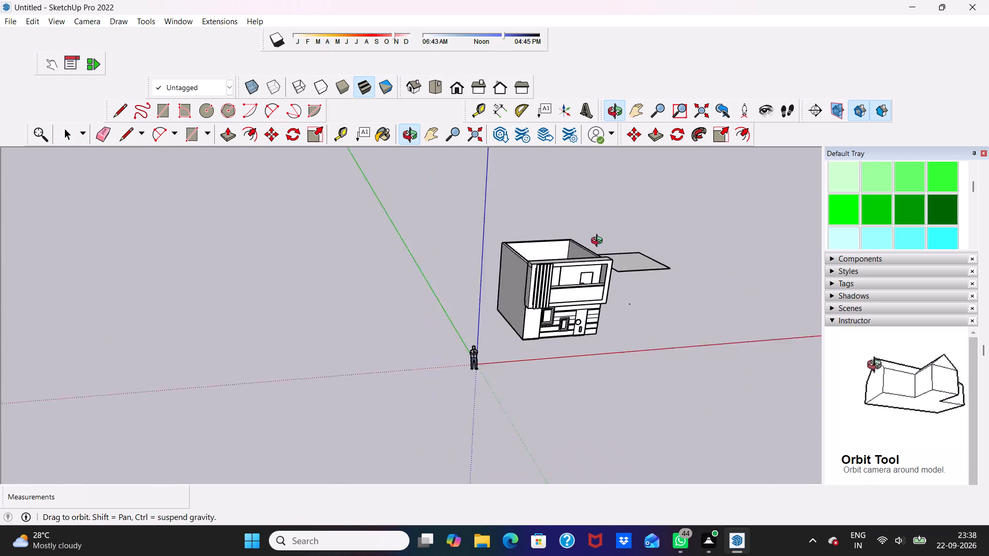
middle_drag(599, 242, 634, 253)
scroll(622, 275, up, 1)
scroll(621, 276, down, 1)
scroll(619, 283, up, 9)
middle_drag(540, 352, 568, 47)
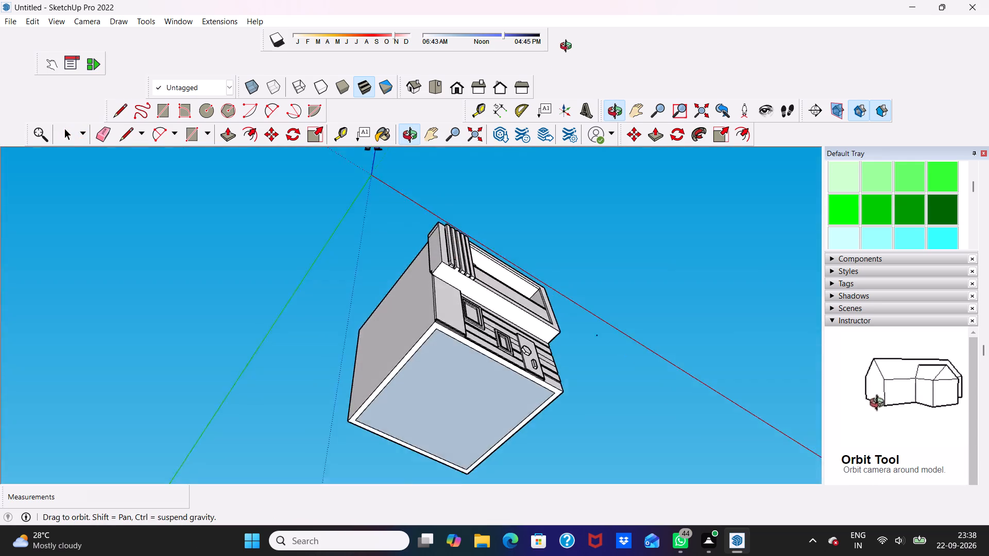
middle_drag(568, 47, 445, 316)
scroll(445, 316, up, 5)
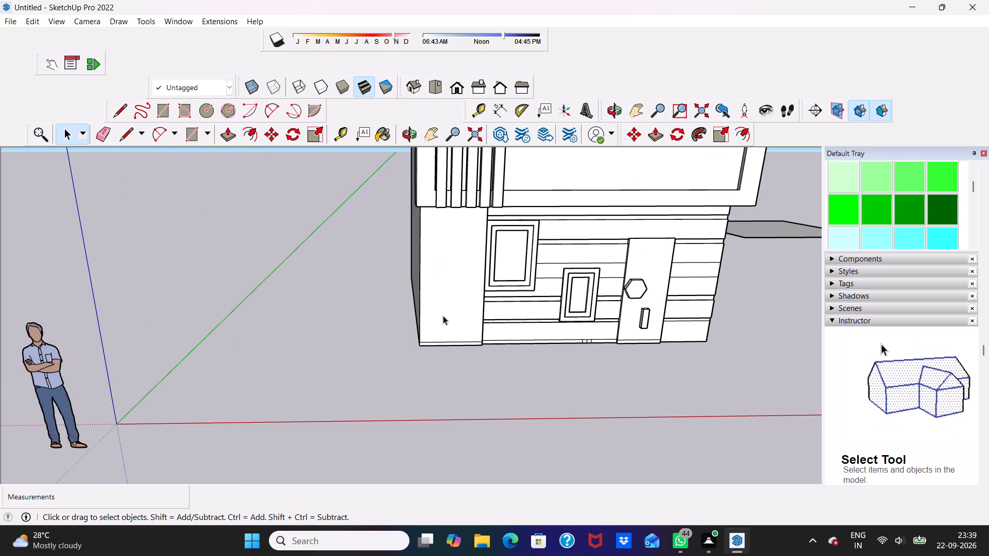
scroll(425, 305, down, 6)
scroll(605, 170, up, 6)
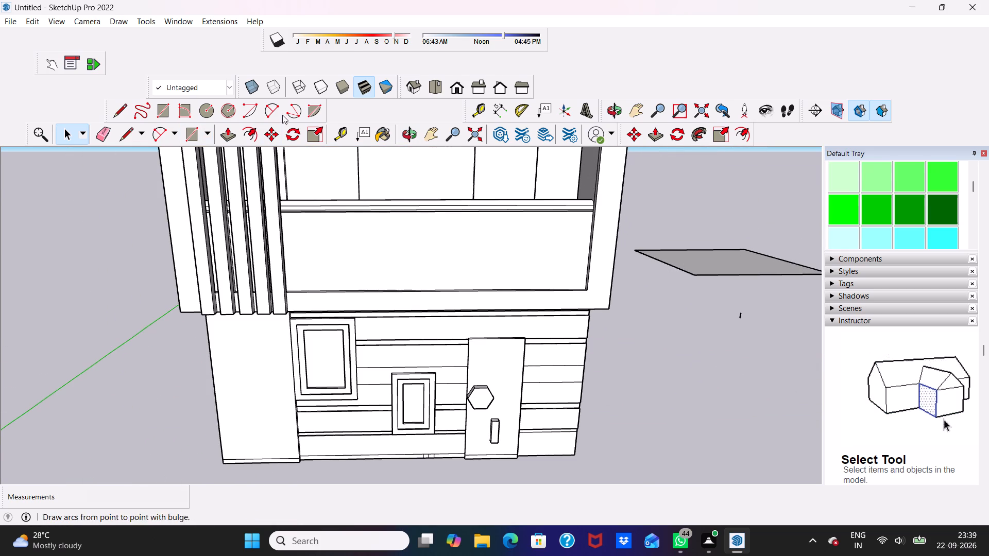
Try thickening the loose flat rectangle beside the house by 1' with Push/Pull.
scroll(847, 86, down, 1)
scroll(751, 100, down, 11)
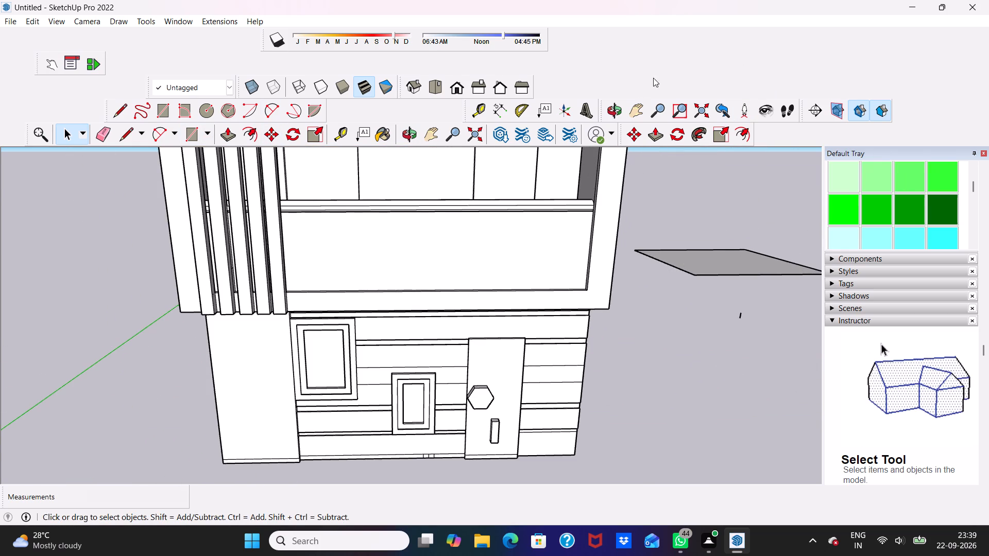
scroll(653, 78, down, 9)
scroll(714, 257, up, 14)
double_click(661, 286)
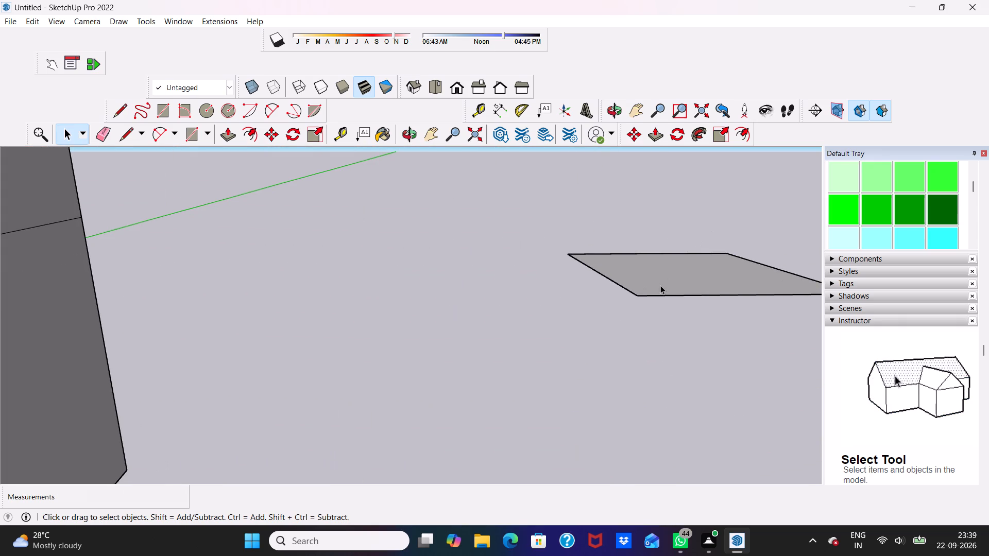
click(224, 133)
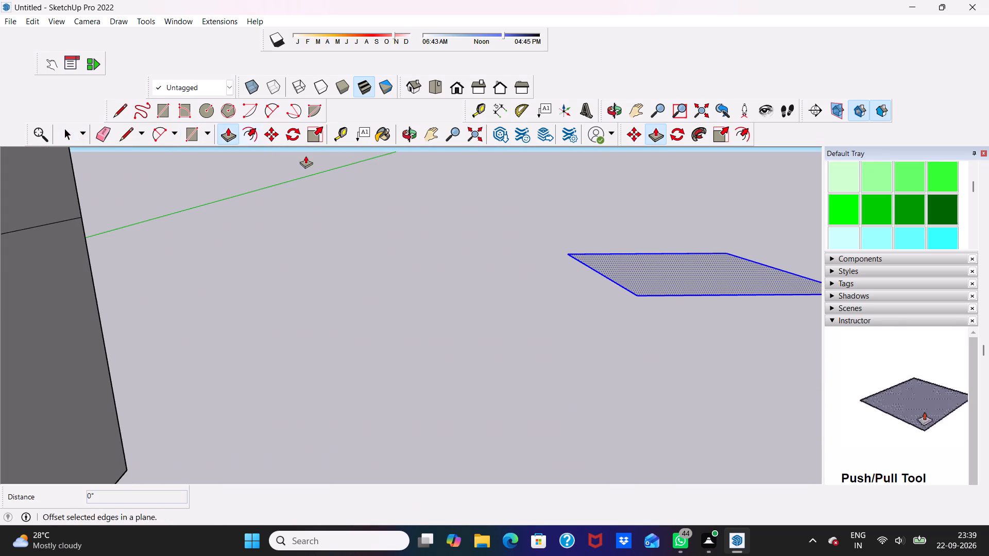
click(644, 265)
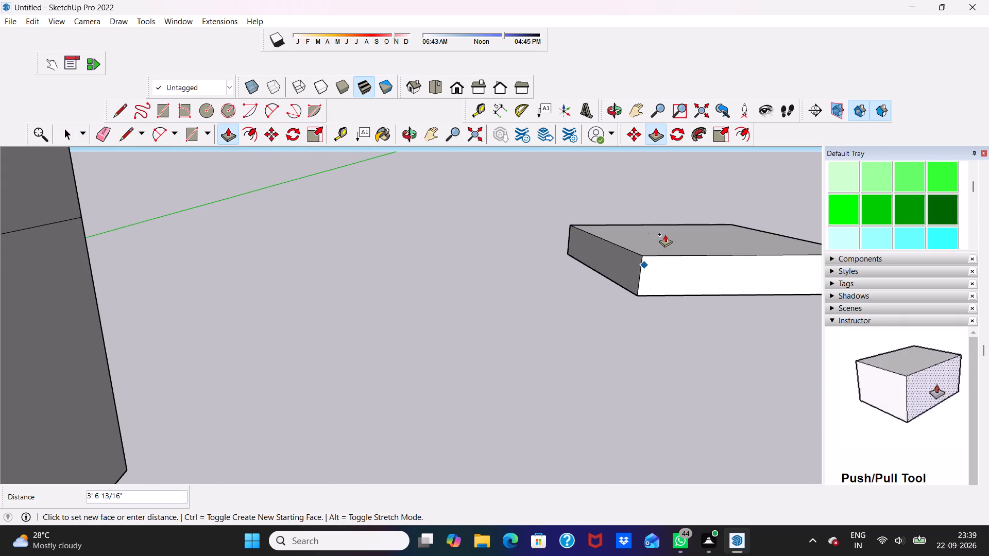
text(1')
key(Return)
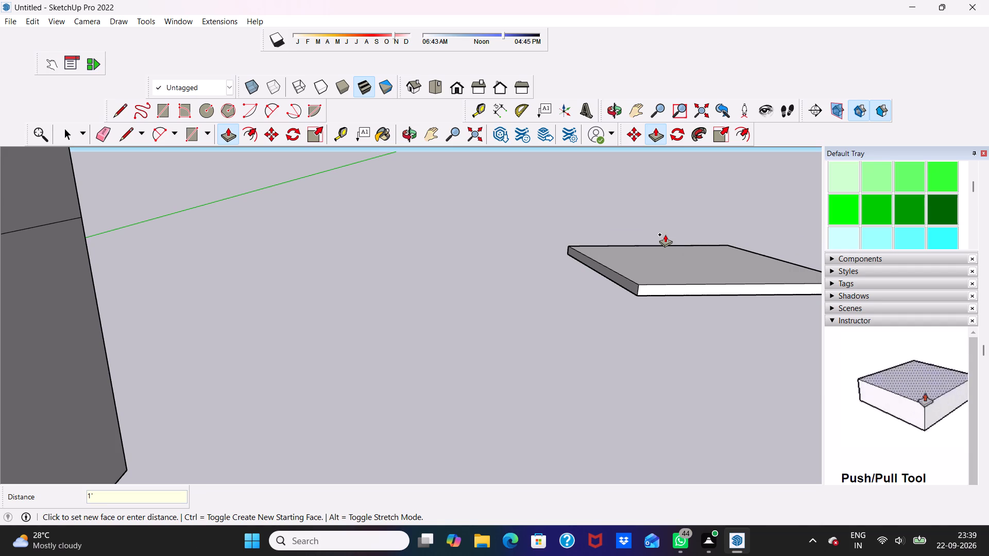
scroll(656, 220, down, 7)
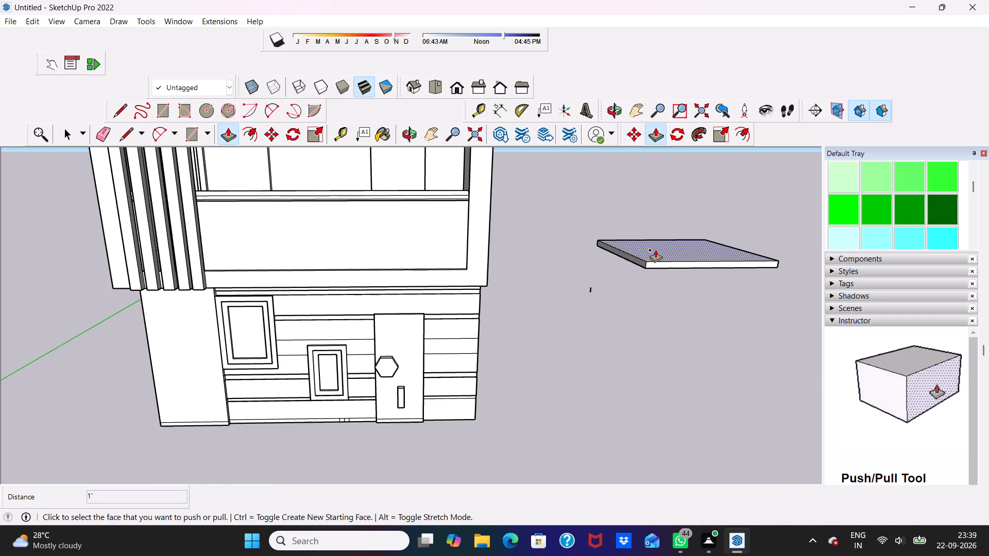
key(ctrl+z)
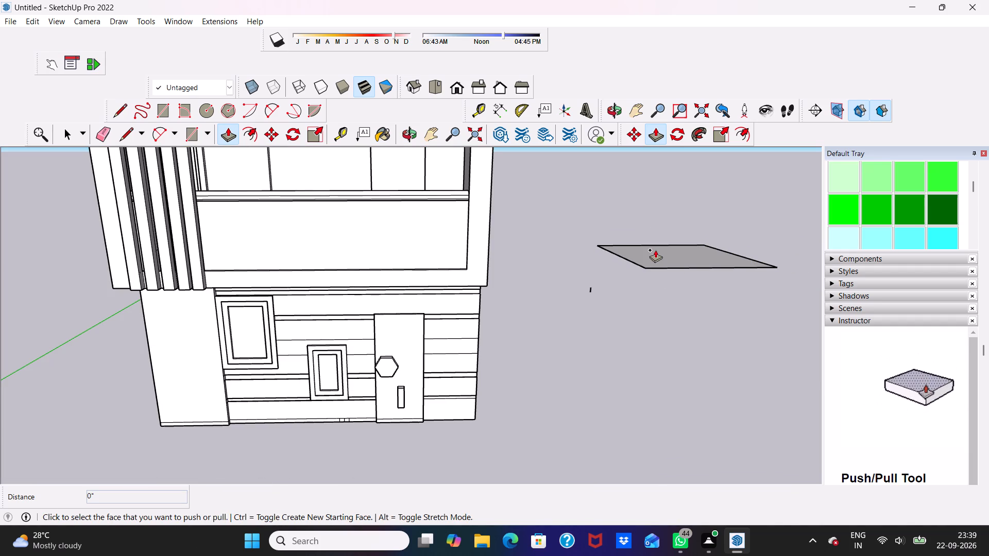
Copy the loose flat rectangle with its edges about 50' 10" away, down beside the base of the house.
key(space)
double_click(651, 248)
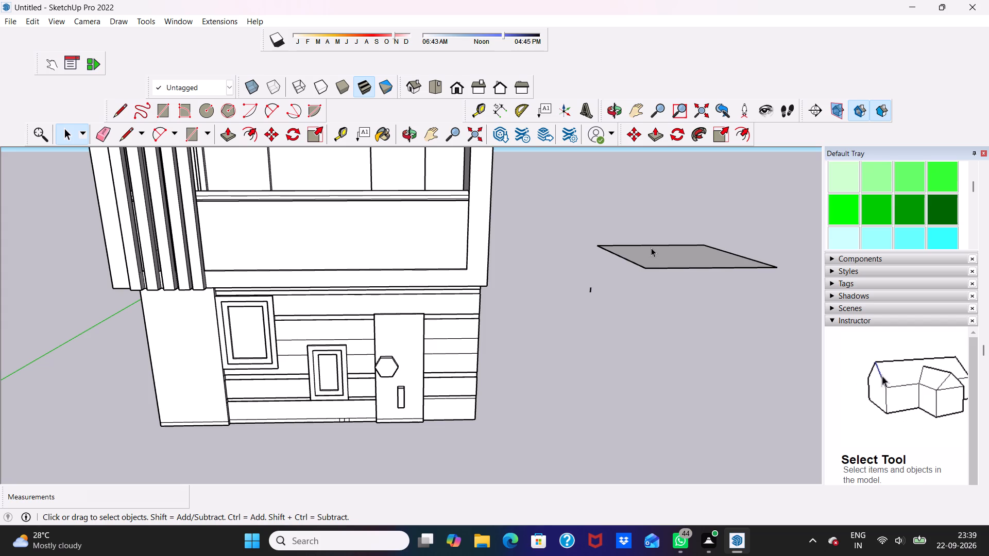
click(268, 142)
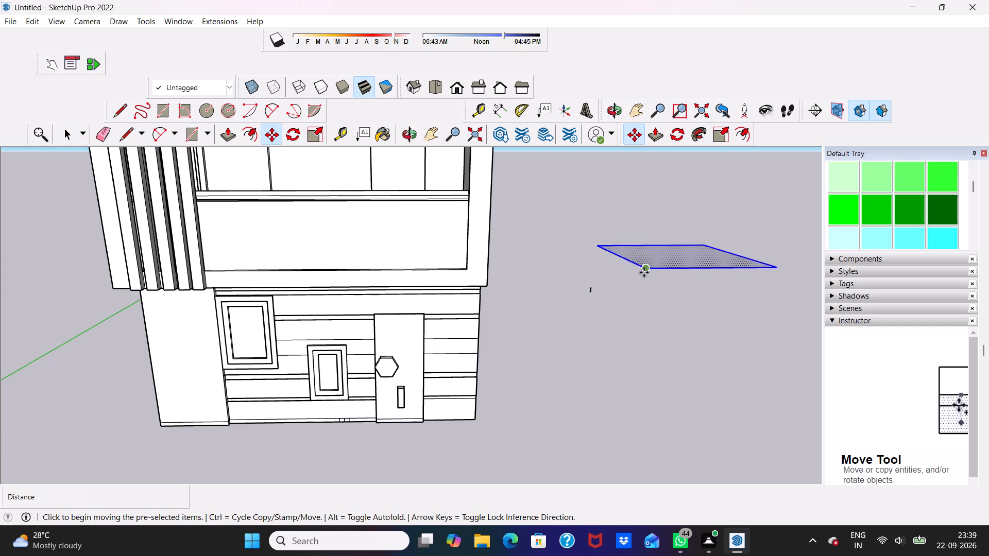
click(644, 266)
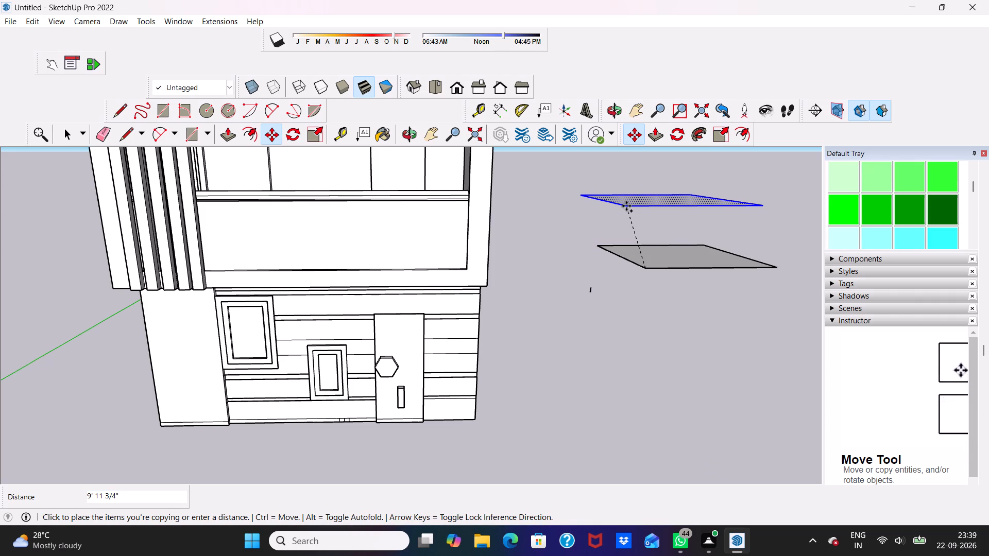
click(599, 410)
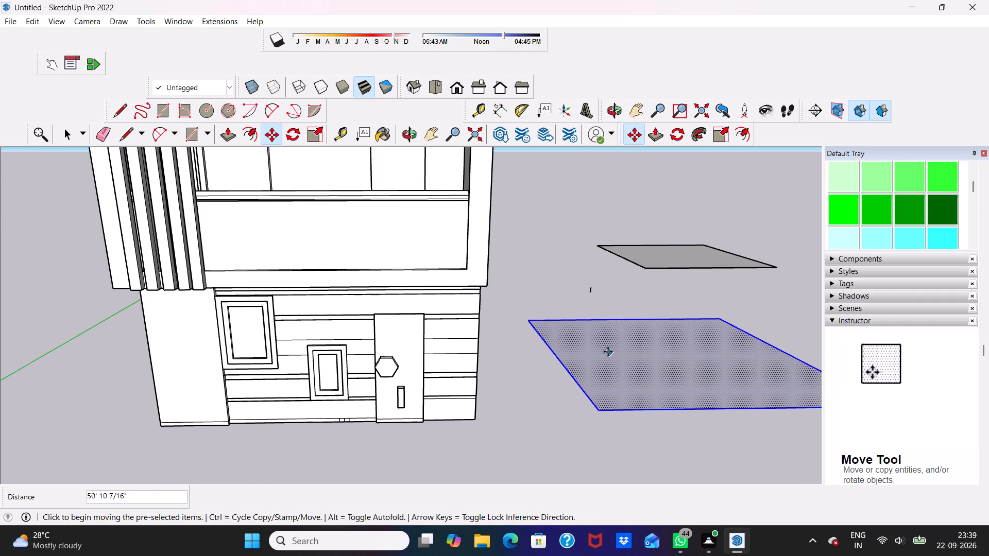
Move the copied rectangle about 28' 9" by its near corner to the house base, leaving a strip projecting along the front facade.
click(601, 411)
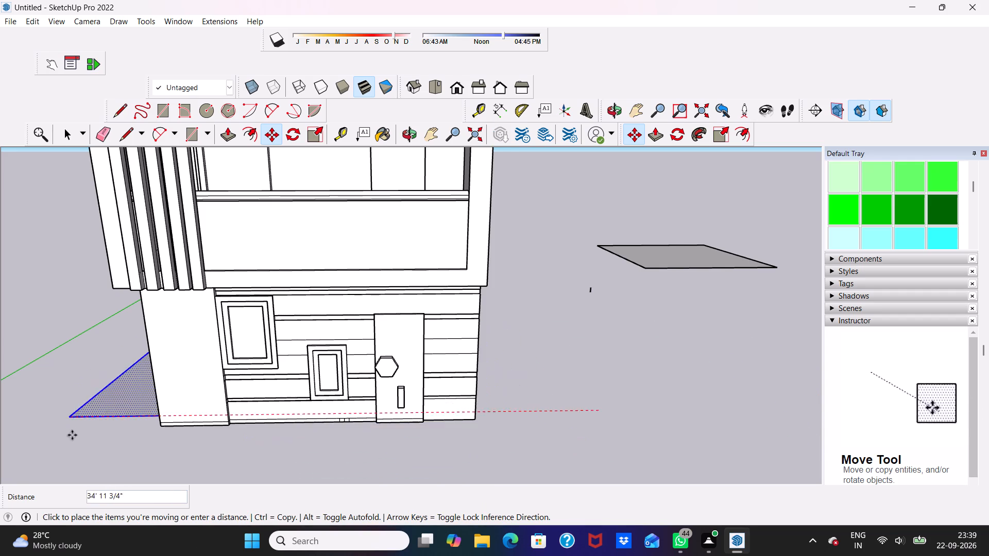
click(144, 445)
scroll(176, 421, up, 6)
scroll(176, 418, down, 1)
middle_drag(176, 419, 172, 417)
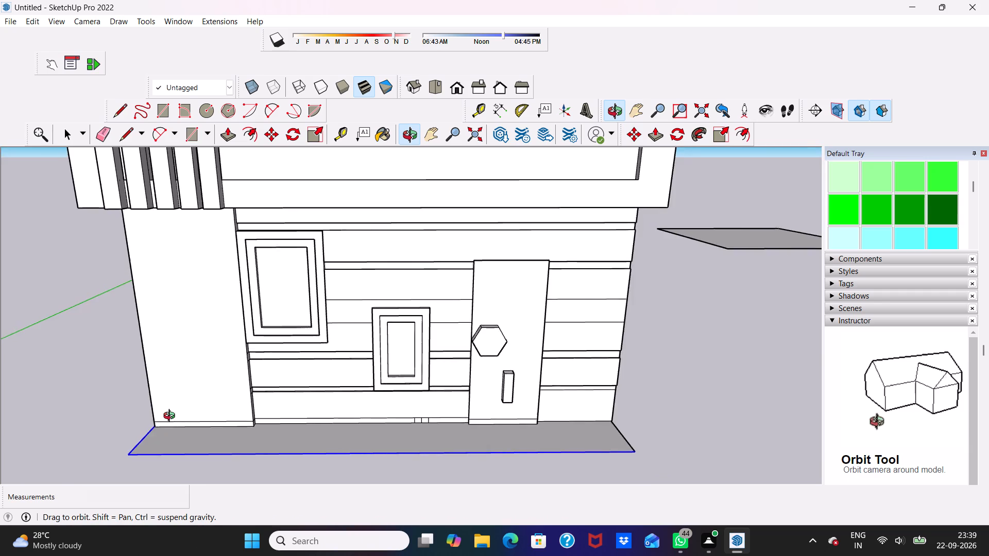
middle_drag(172, 417, 293, 319)
scroll(292, 318, up, 1)
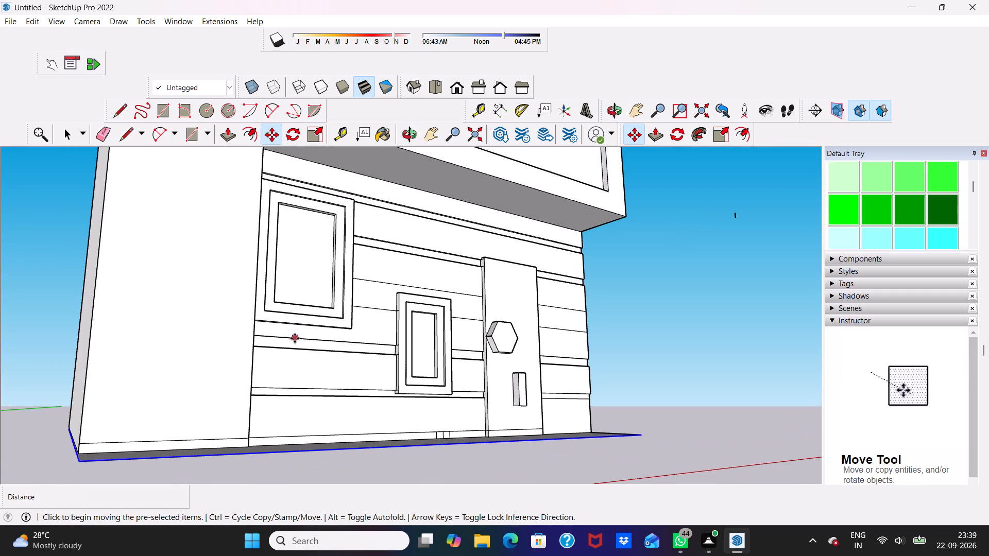
click(295, 338)
key(space)
Thicken the flat strip projecting in front of the ground-floor facade by 1" with Push/Pull.
scroll(236, 456, down, 1)
middle_drag(232, 455, 162, 515)
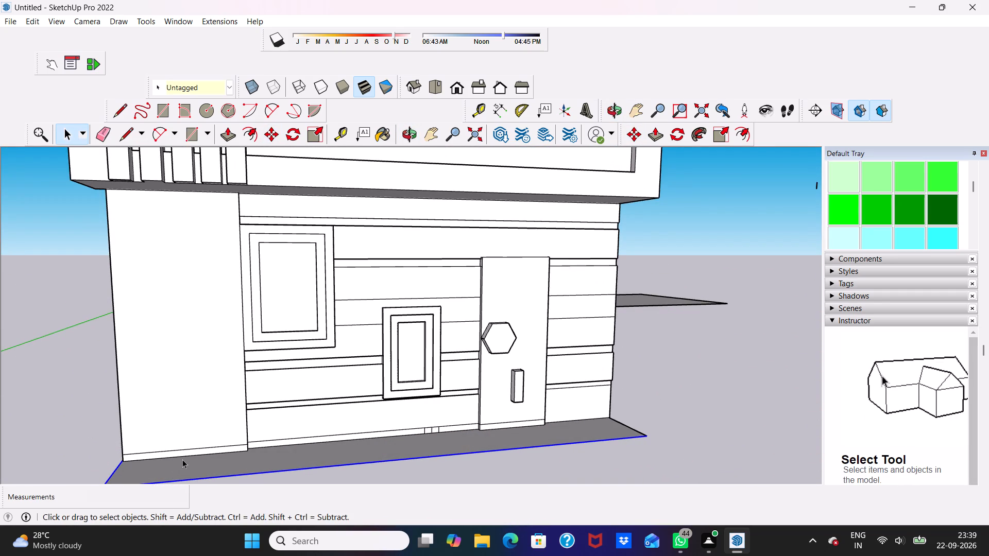
click(182, 458)
click(182, 463)
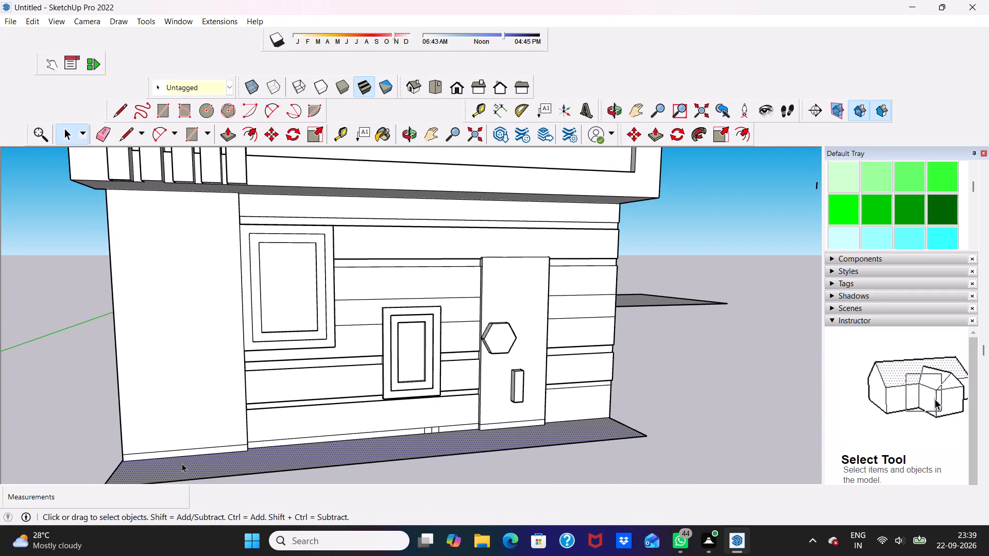
click(230, 135)
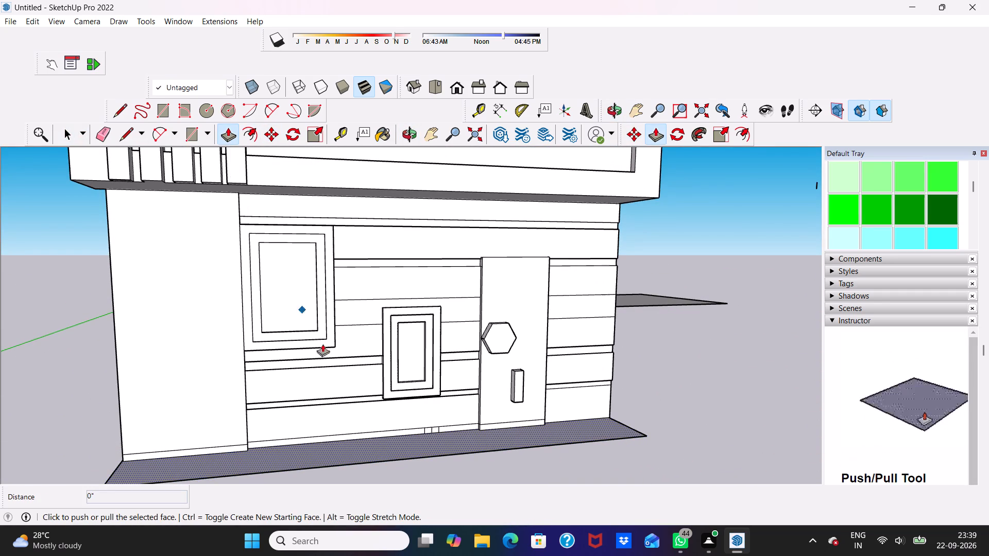
click(360, 447)
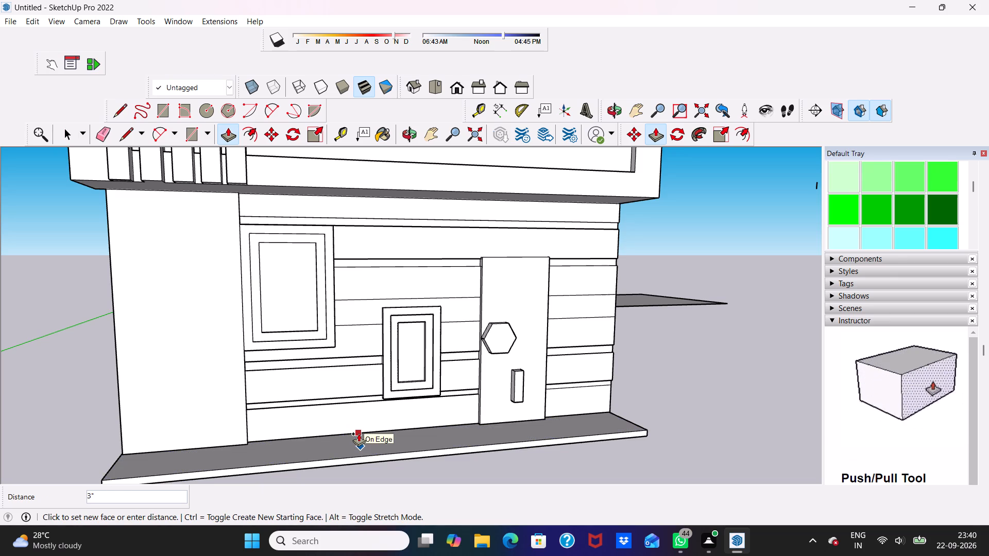
key(1)
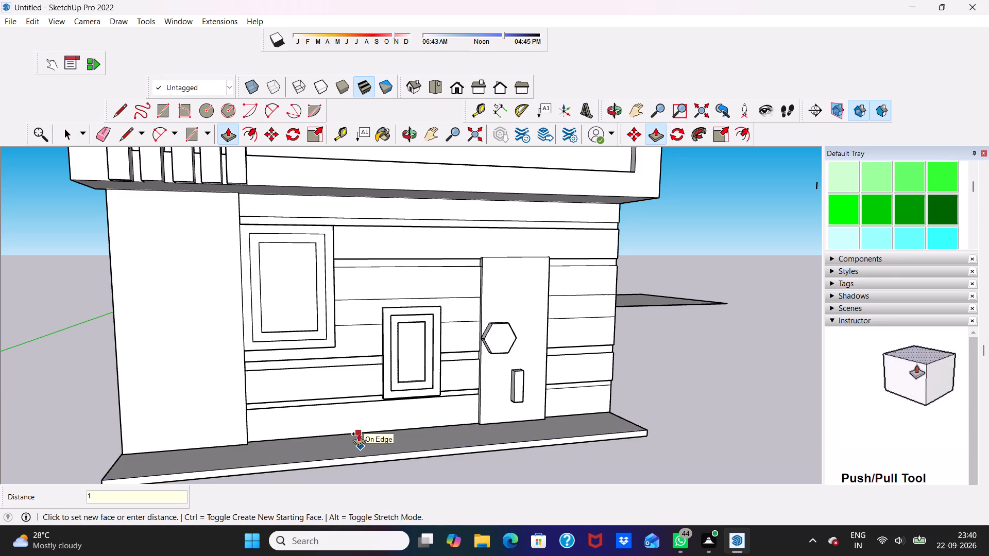
key(shift+quotedbl)
key(Return)
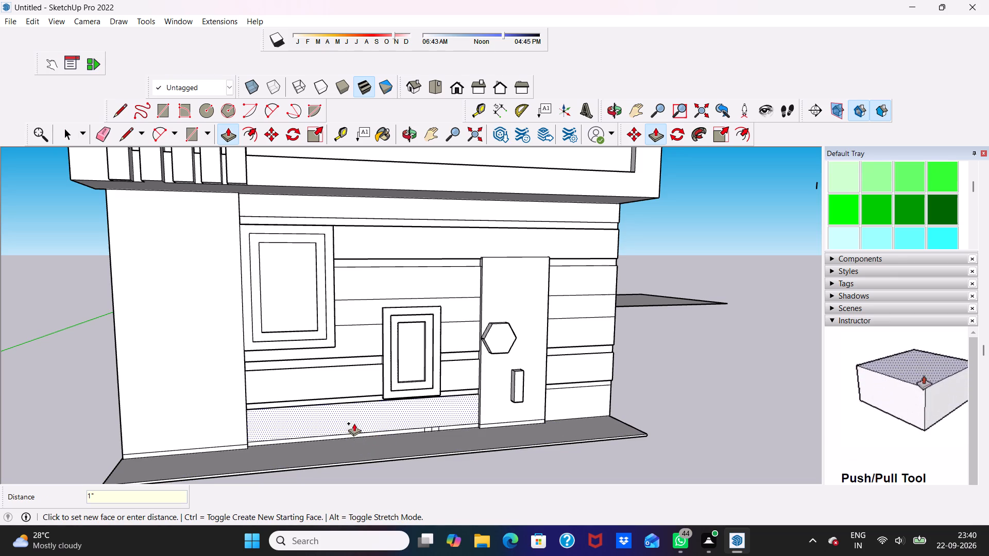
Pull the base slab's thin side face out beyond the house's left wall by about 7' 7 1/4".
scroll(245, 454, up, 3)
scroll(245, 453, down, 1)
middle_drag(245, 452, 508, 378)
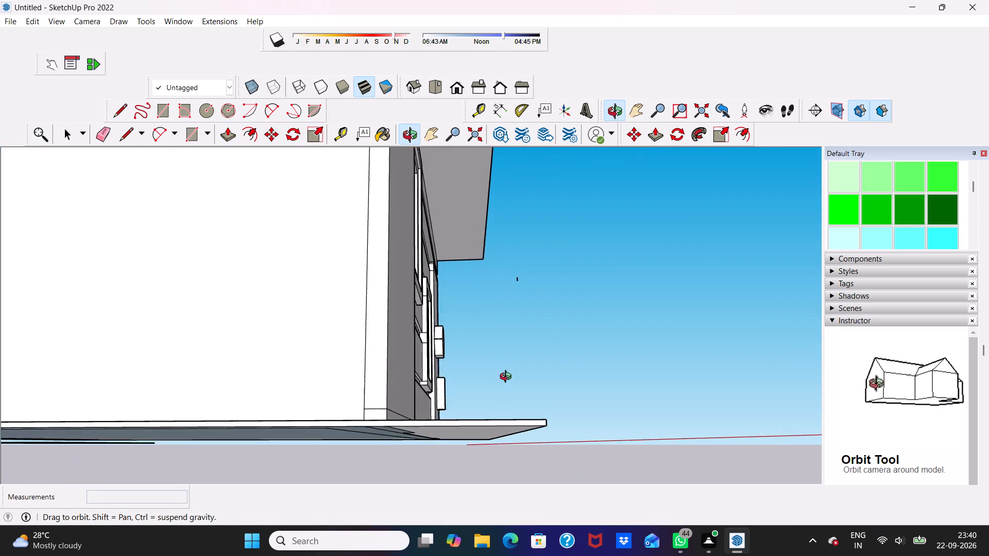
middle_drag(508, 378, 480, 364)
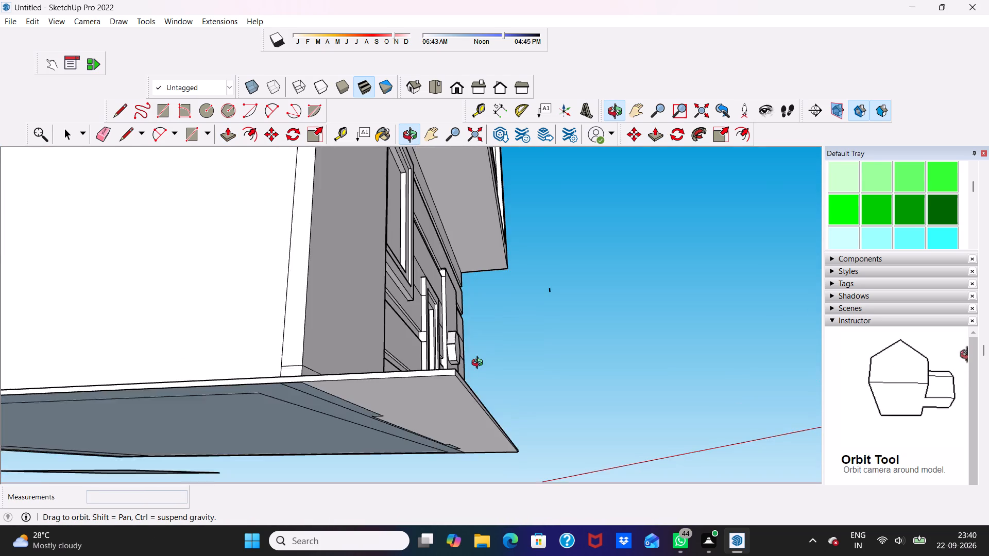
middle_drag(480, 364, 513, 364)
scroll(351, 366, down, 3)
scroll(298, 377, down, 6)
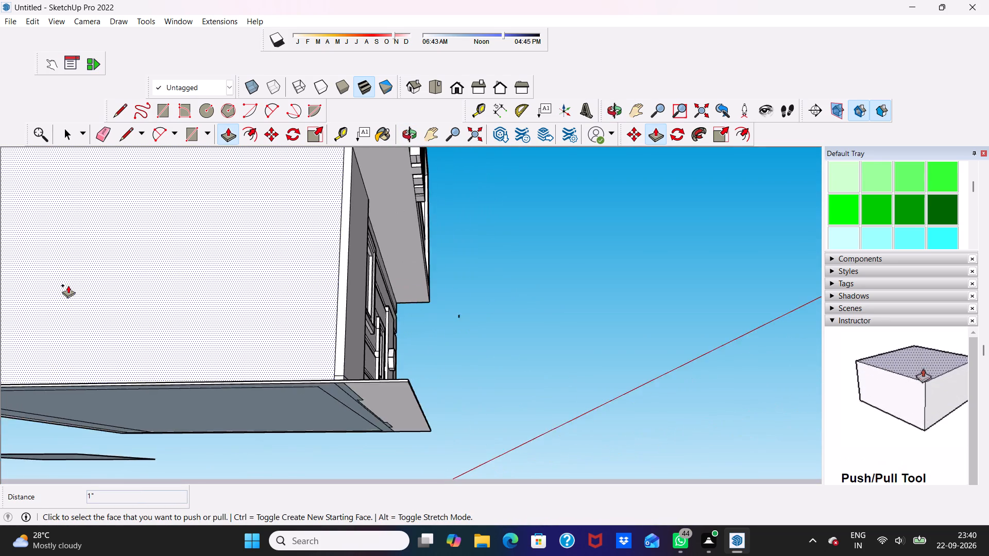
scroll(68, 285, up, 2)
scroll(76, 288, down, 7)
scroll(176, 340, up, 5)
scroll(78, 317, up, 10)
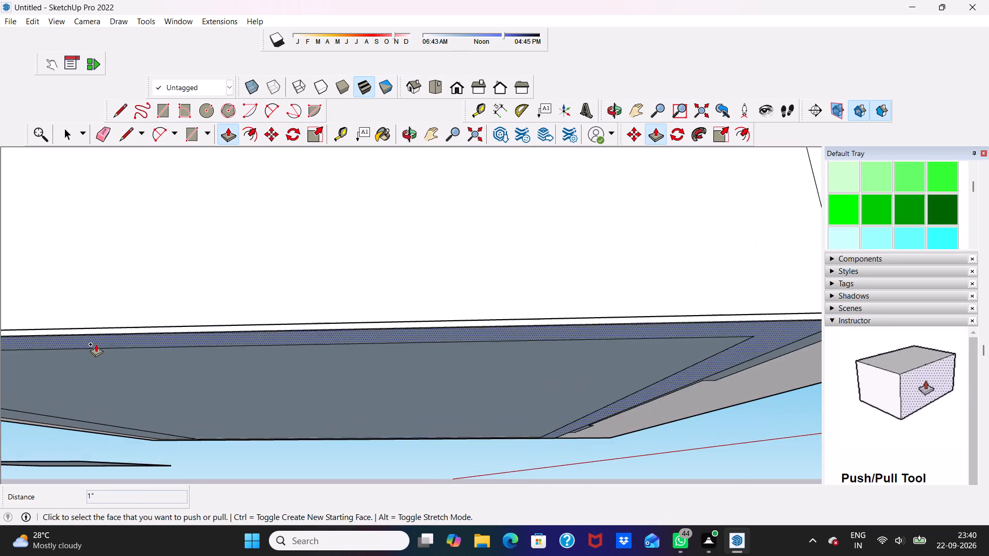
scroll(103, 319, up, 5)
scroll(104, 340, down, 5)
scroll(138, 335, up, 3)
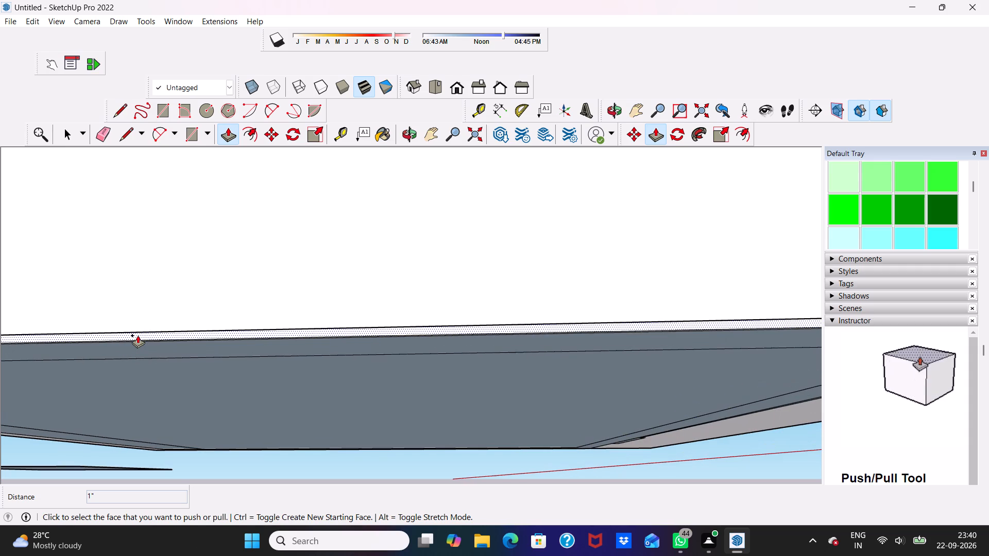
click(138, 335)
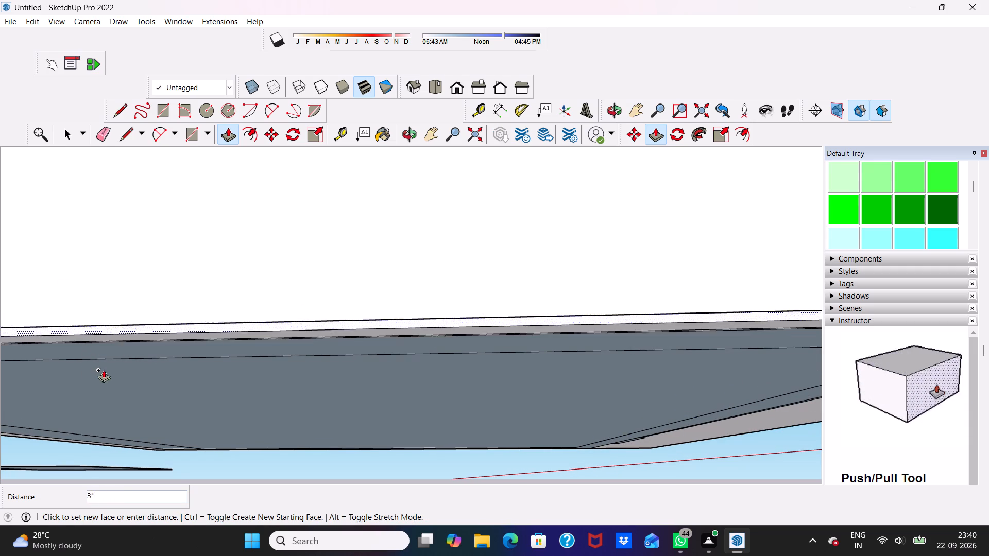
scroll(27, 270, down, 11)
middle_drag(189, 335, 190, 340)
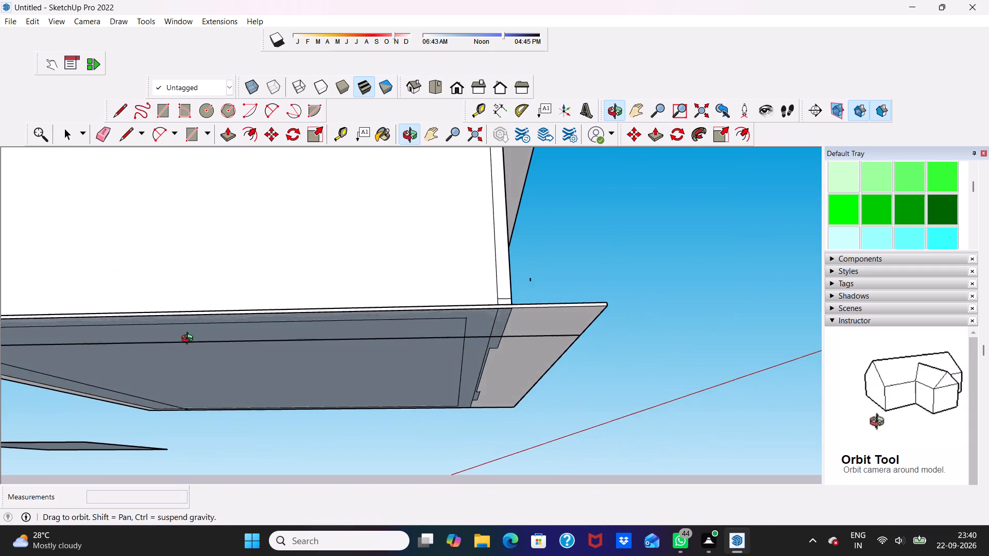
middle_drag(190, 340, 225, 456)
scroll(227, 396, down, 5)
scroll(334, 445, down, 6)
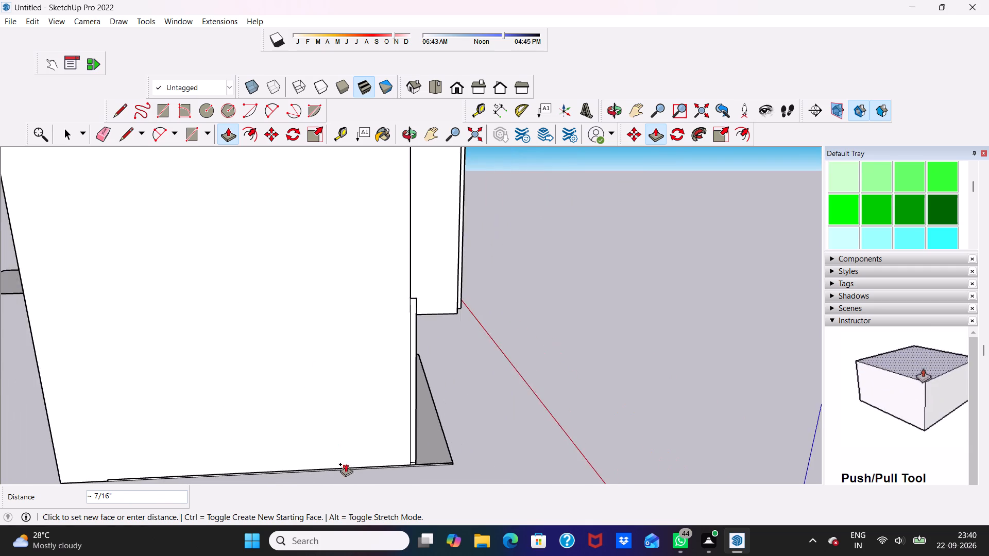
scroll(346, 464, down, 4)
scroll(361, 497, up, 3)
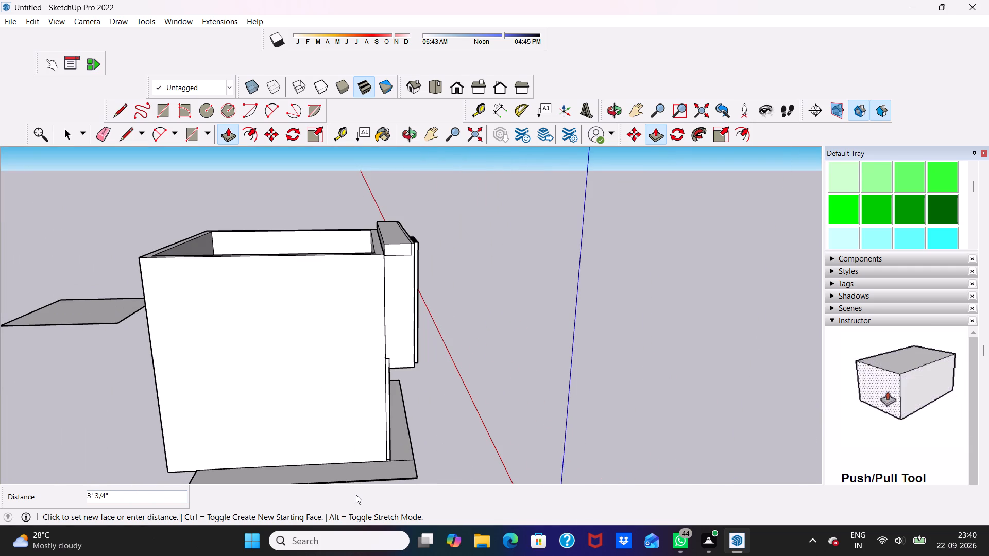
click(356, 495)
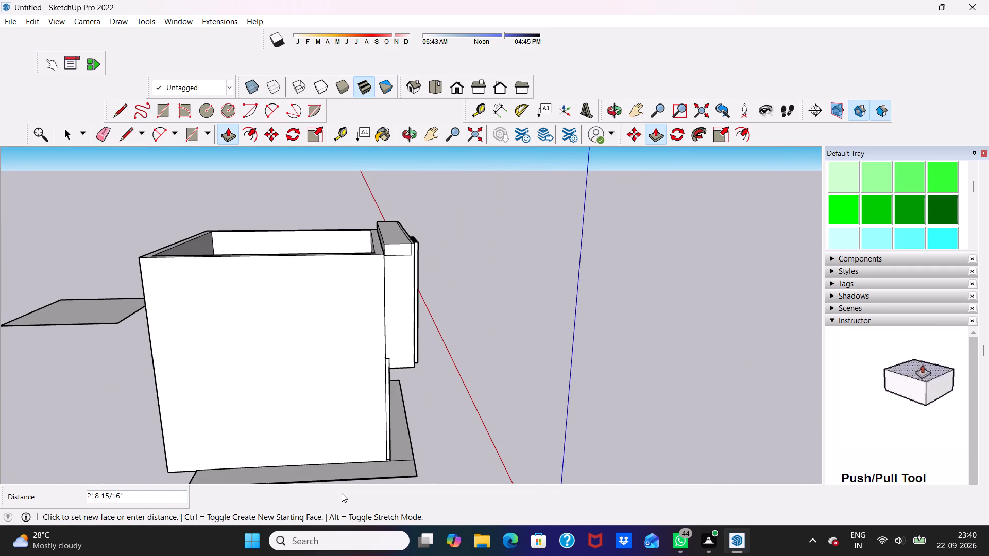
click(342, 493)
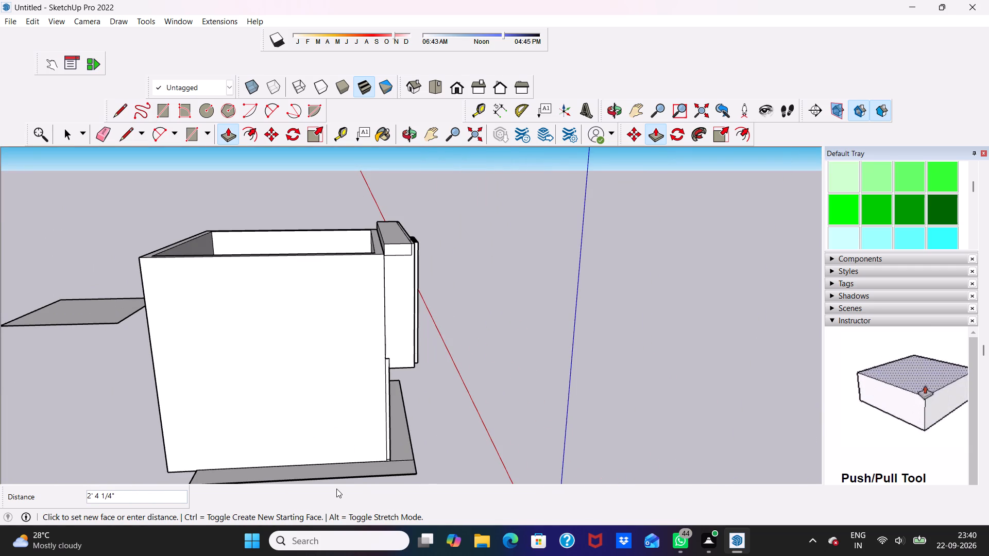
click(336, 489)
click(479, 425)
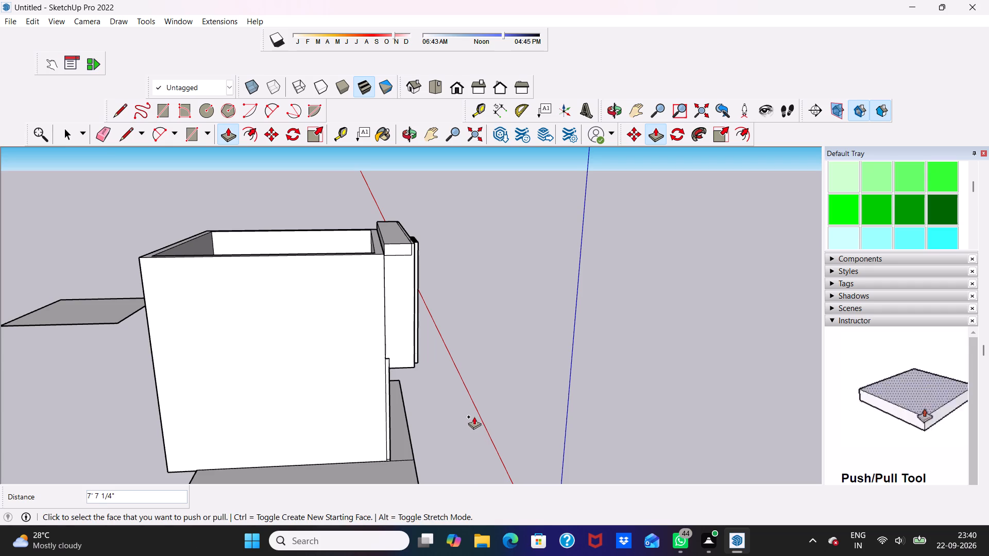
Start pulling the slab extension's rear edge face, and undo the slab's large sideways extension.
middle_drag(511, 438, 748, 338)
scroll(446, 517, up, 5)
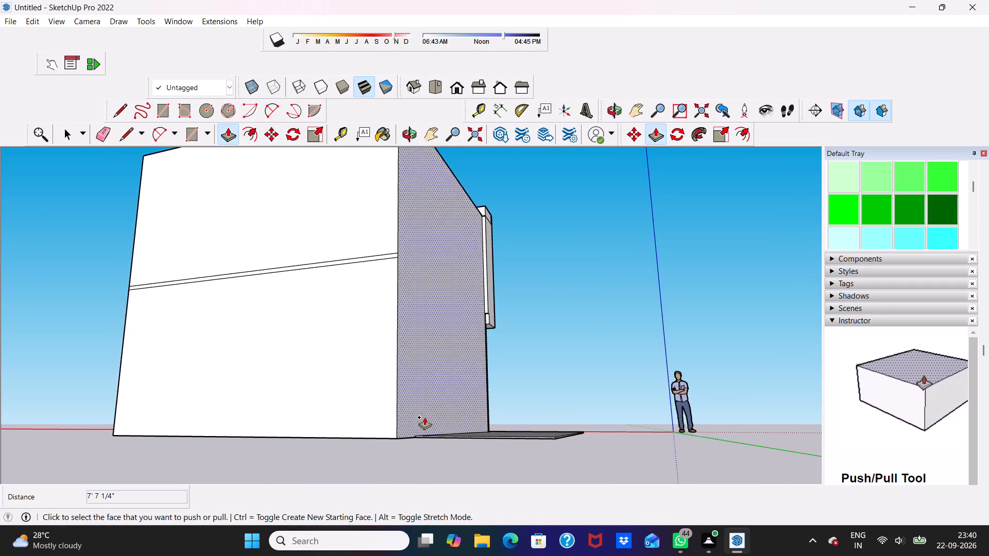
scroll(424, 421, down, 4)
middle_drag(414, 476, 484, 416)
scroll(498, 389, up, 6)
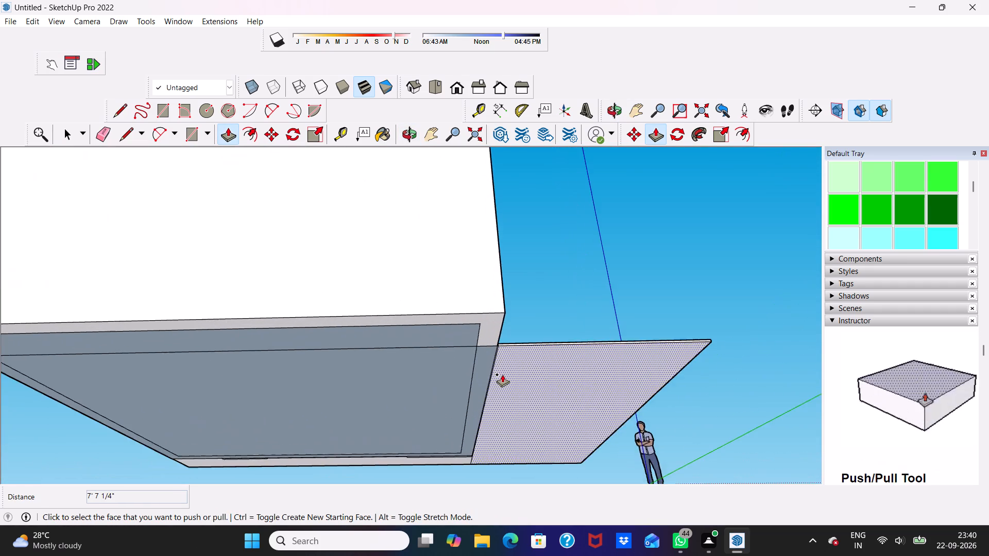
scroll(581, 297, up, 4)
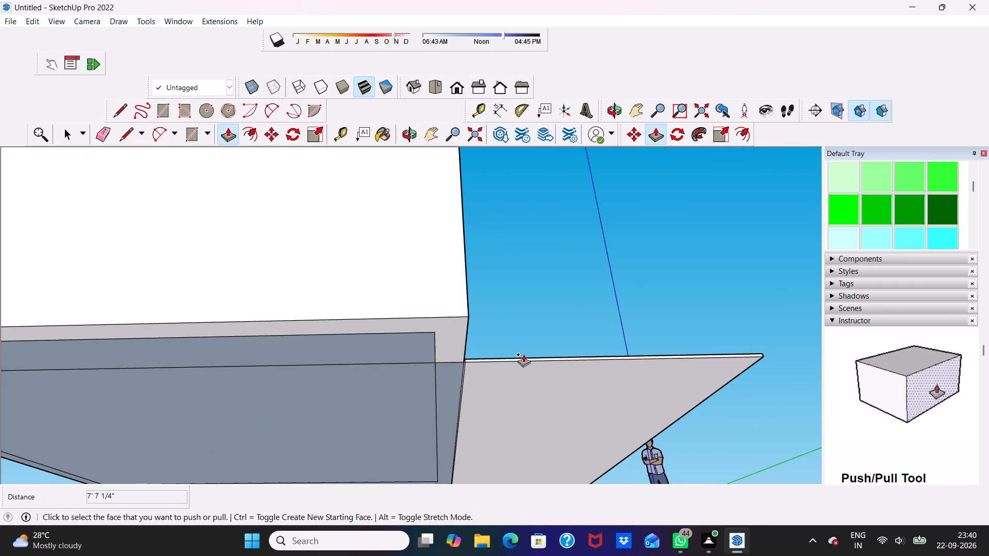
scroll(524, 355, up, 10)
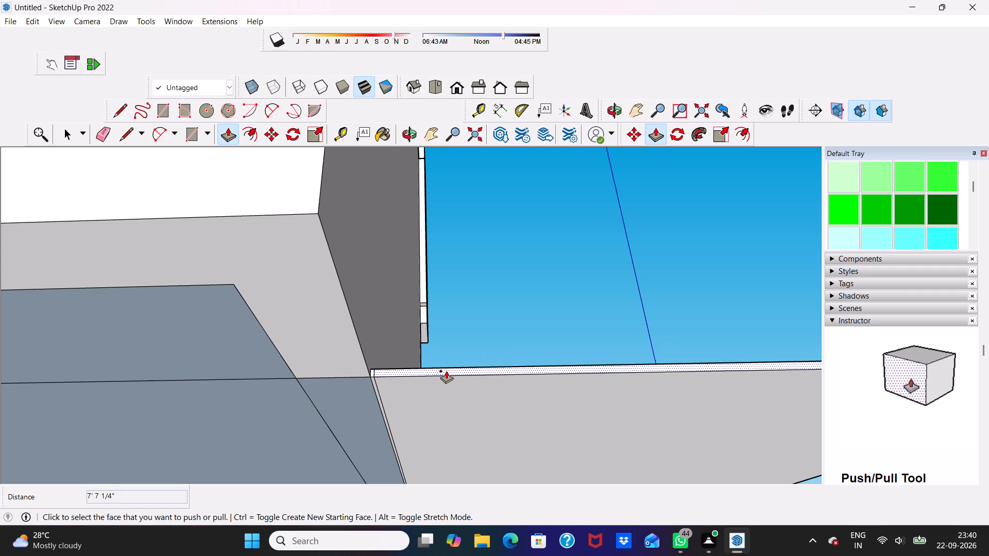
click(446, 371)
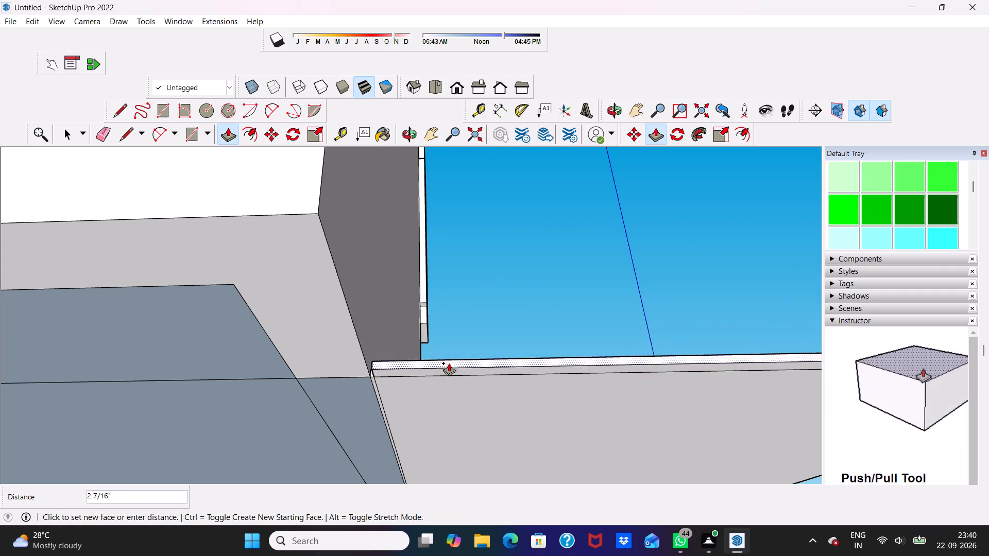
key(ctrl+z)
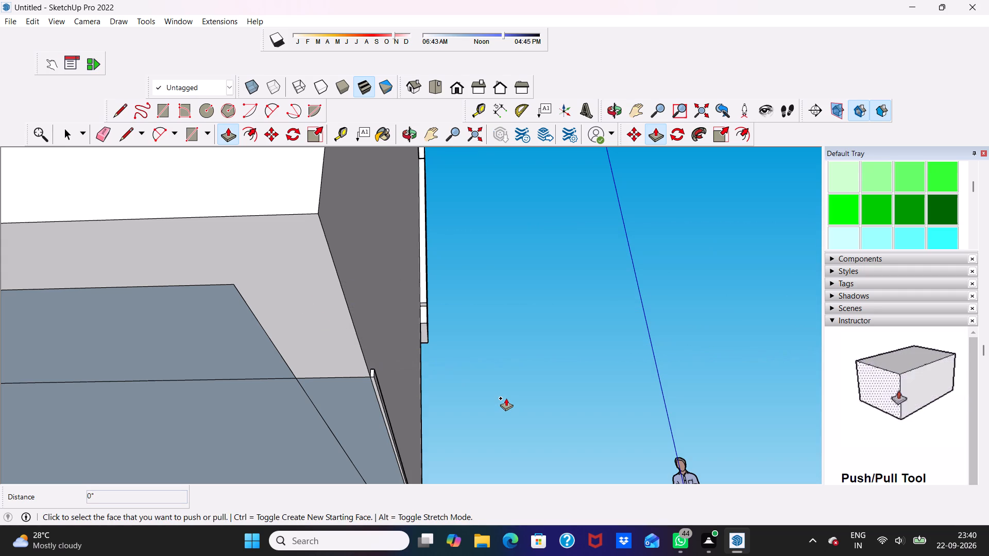
Pull the narrow slab strip's side face outward from the house's left wall by about 1' 4 3/16".
scroll(385, 361, up, 5)
scroll(366, 401, up, 4)
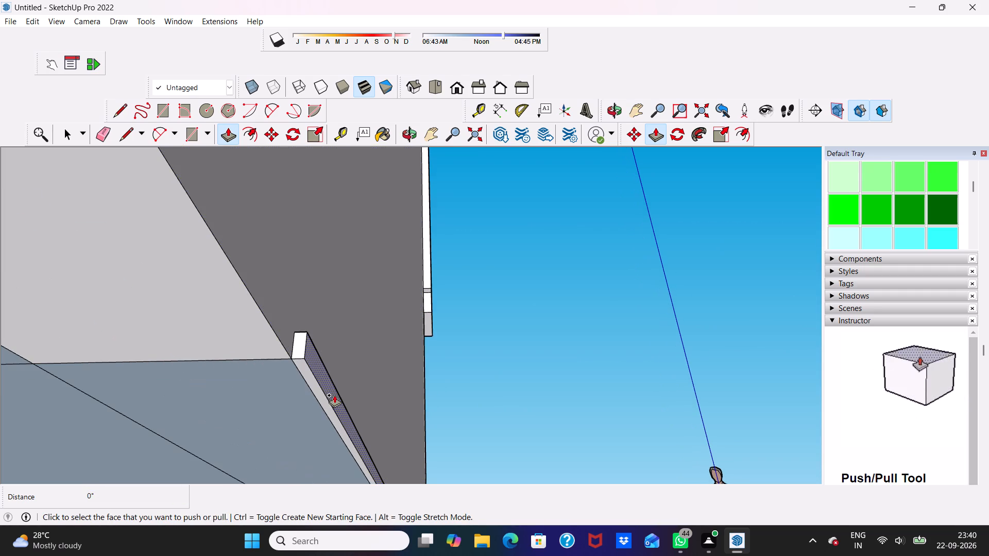
click(312, 351)
scroll(765, 375, down, 4)
click(778, 377)
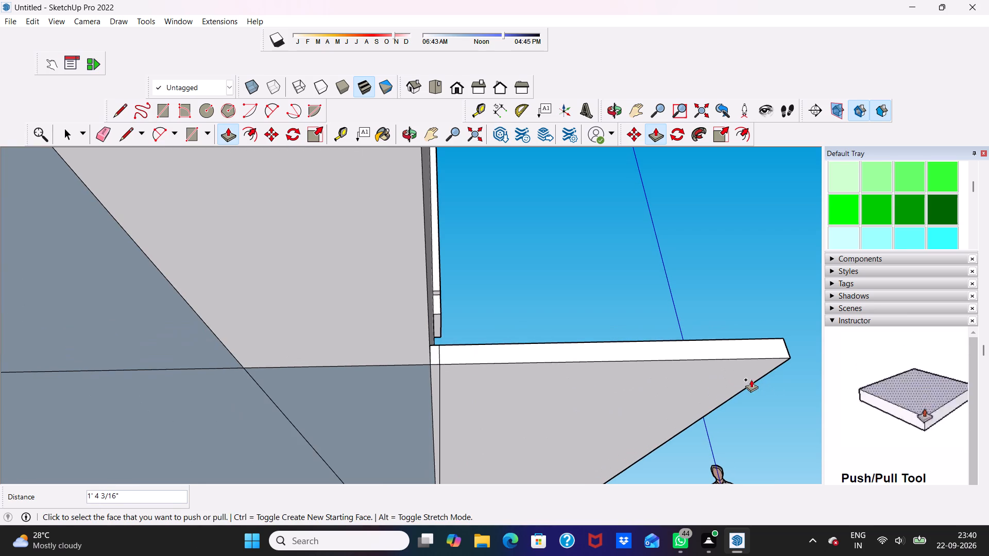
Erase the short seam edge dividing the rear end face of the side slab strip.
key(space)
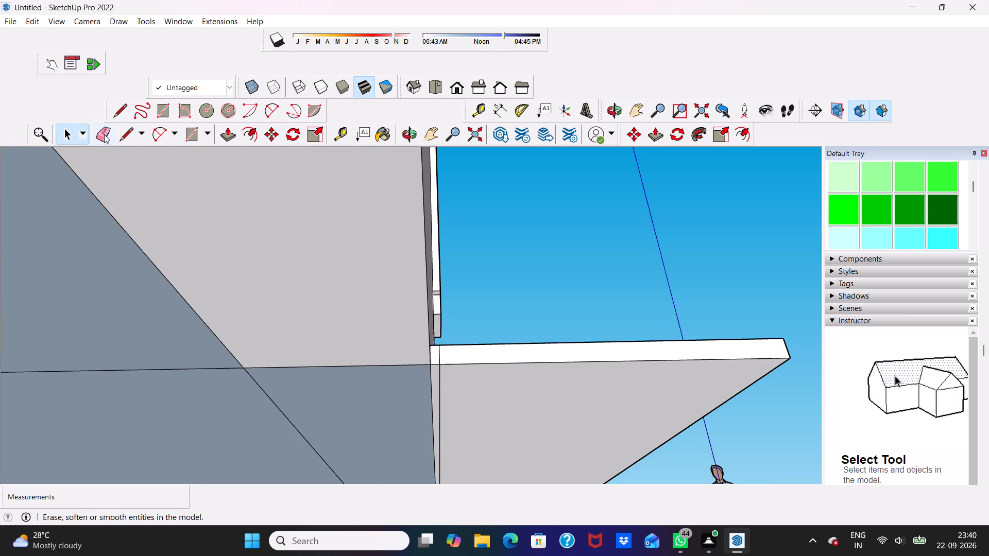
click(104, 134)
scroll(483, 372, up, 3)
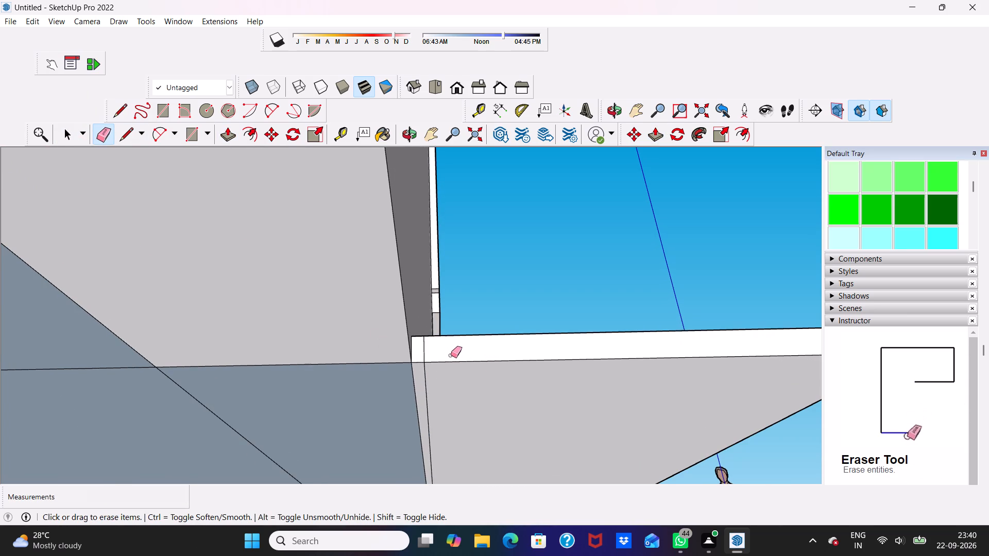
click(422, 351)
click(423, 354)
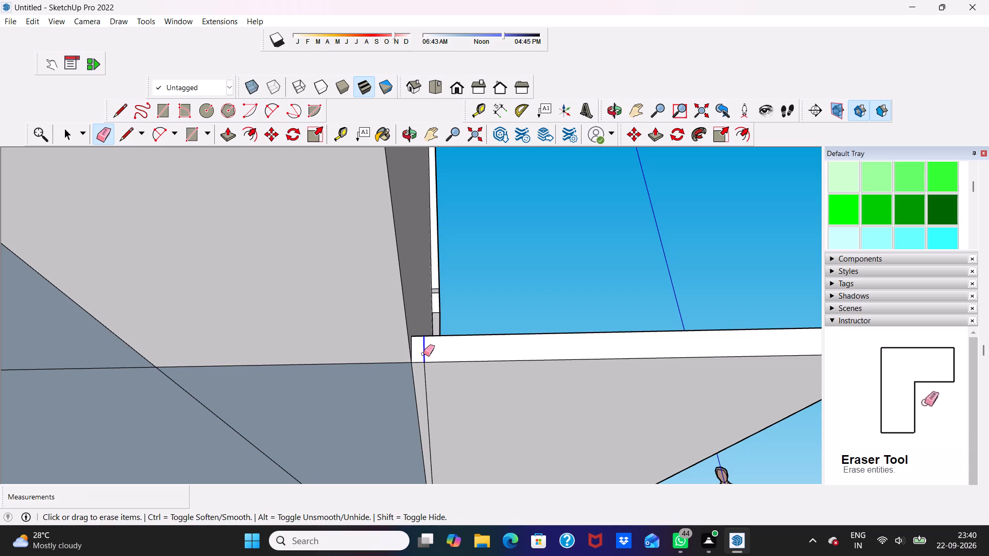
scroll(459, 293, down, 4)
Extend the side slab strip's rear end face to line up with the back wall of the house.
key(space)
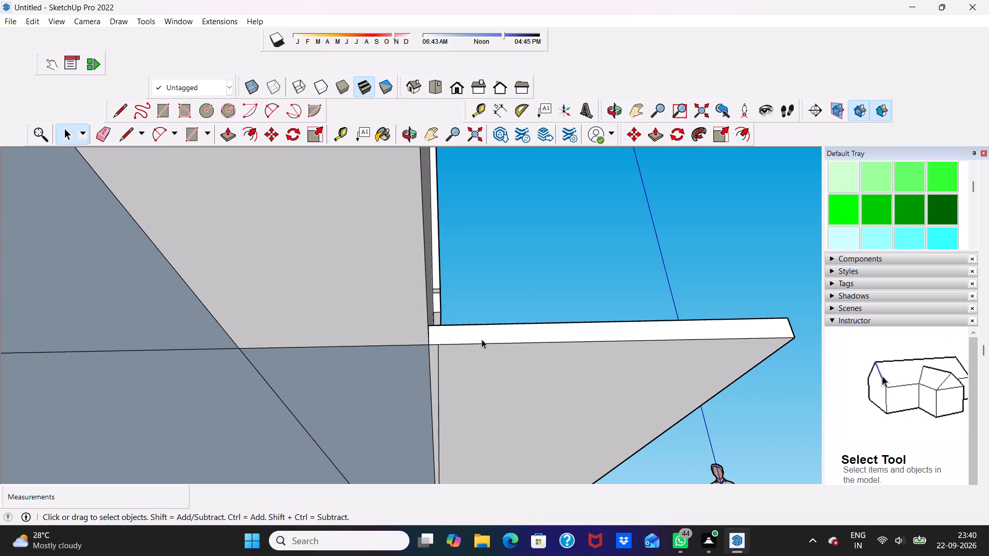
click(482, 339)
click(224, 137)
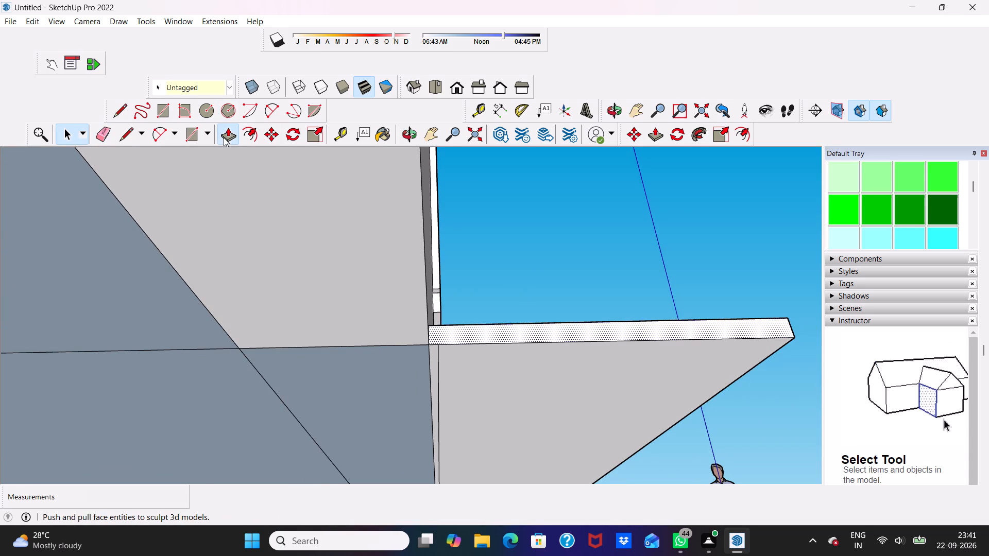
click(453, 332)
scroll(451, 327, down, 6)
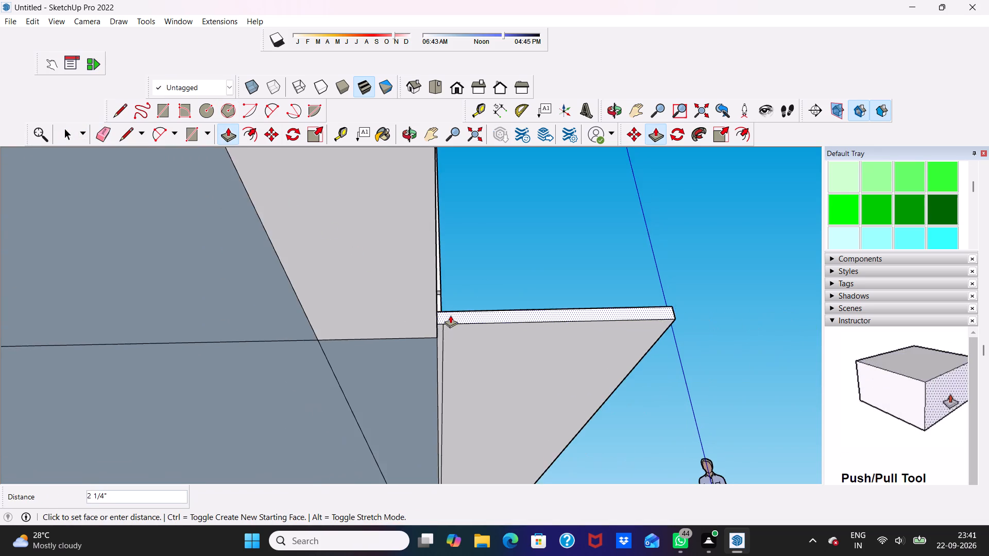
scroll(449, 312, down, 6)
scroll(451, 267, down, 10)
scroll(453, 236, up, 1)
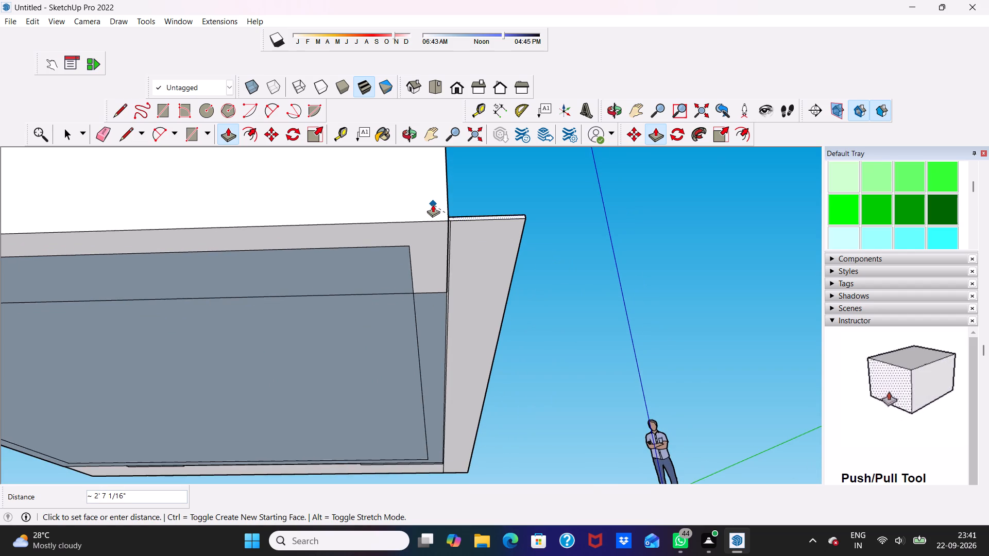
click(432, 206)
scroll(476, 216, down, 4)
middle_drag(481, 217, 447, 329)
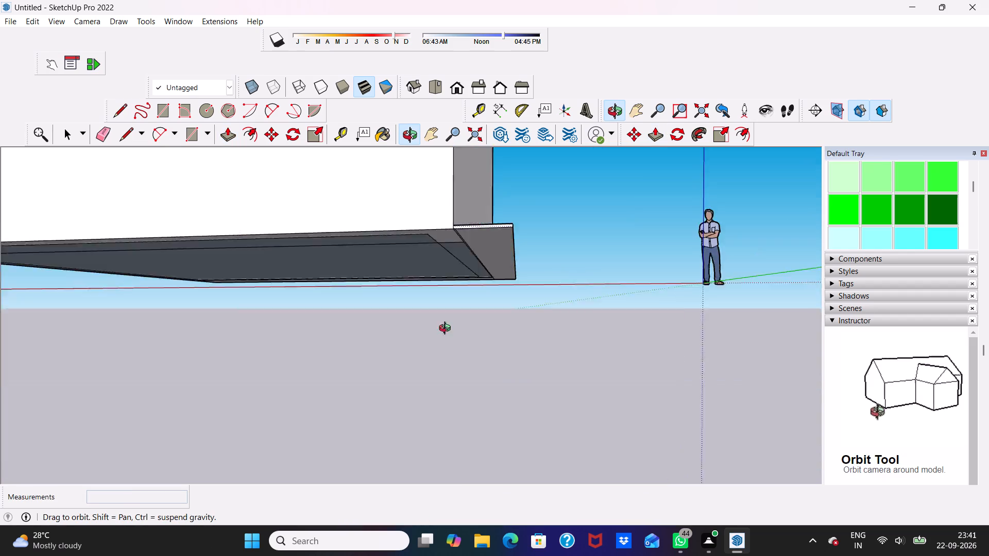
middle_drag(447, 329, 29, 374)
scroll(402, 223, down, 5)
middle_drag(402, 223, 333, 251)
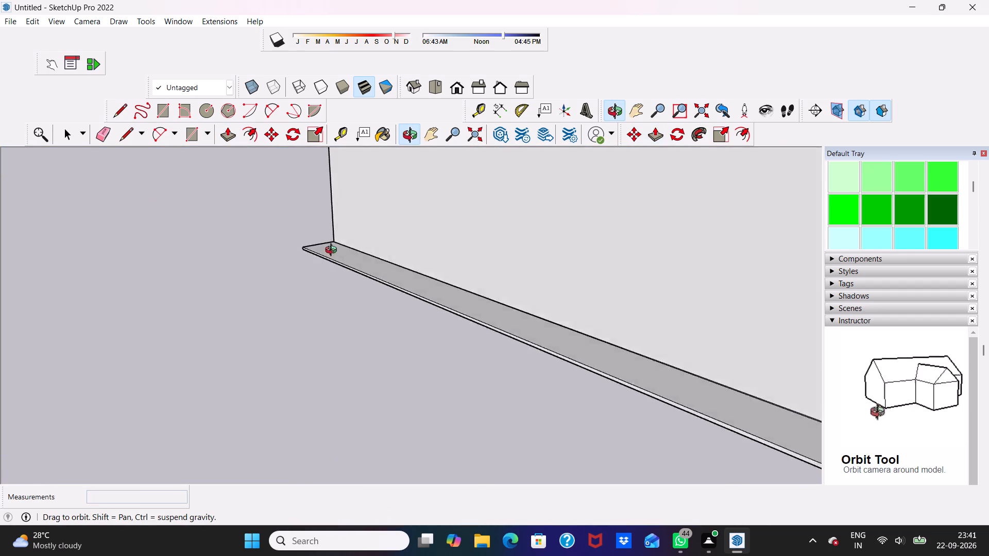
Erase the seam line crossing the base slab's top face at the house's front-left corner.
middle_drag(333, 251, 174, 202)
scroll(174, 201, down, 8)
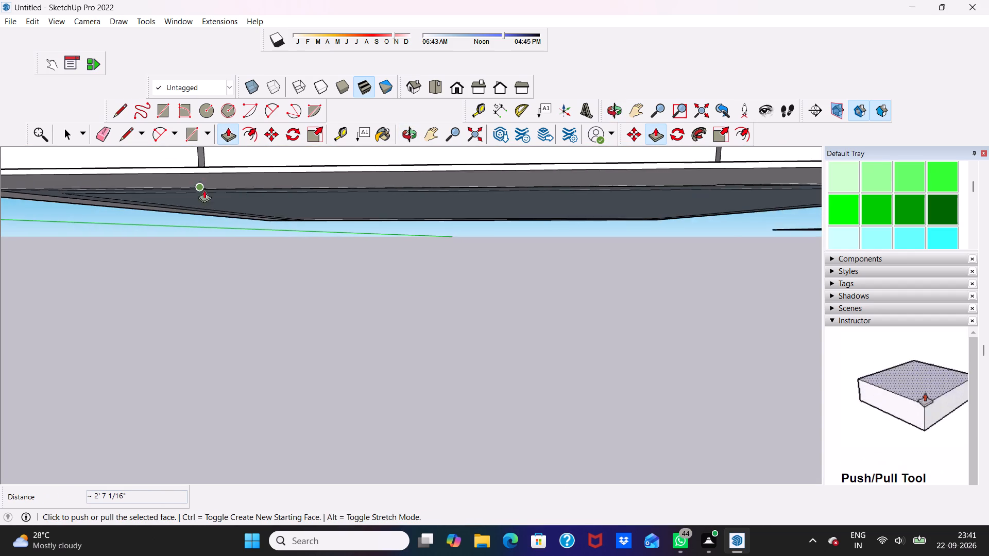
scroll(204, 190, down, 9)
middle_drag(265, 185, 269, 328)
scroll(269, 328, up, 1)
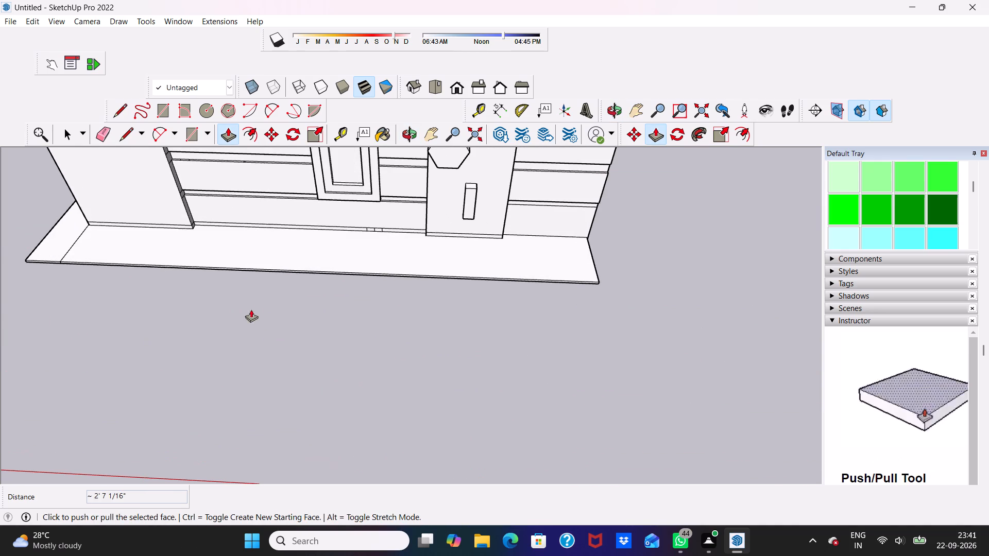
drag(241, 303, 202, 273)
key(space)
click(108, 133)
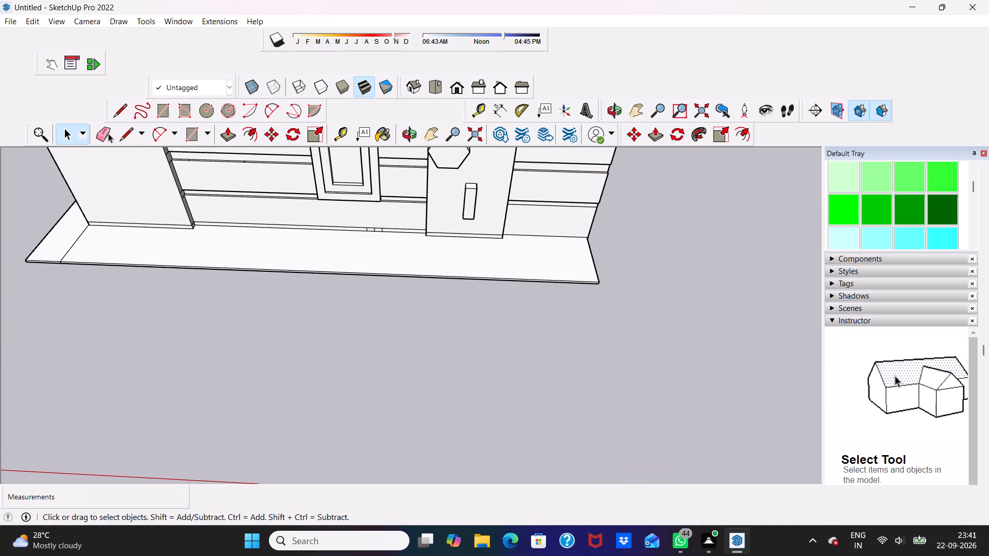
scroll(97, 194, up, 2)
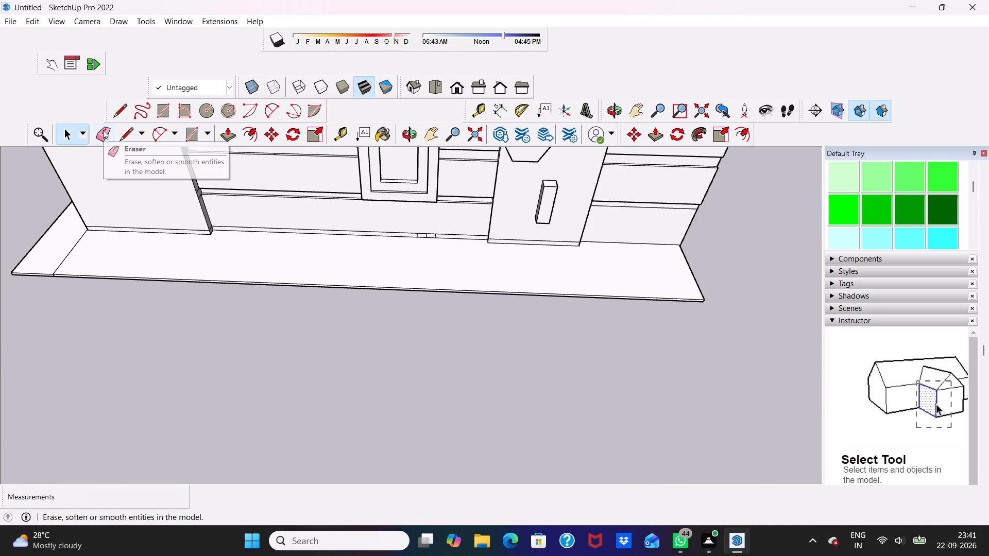
click(103, 130)
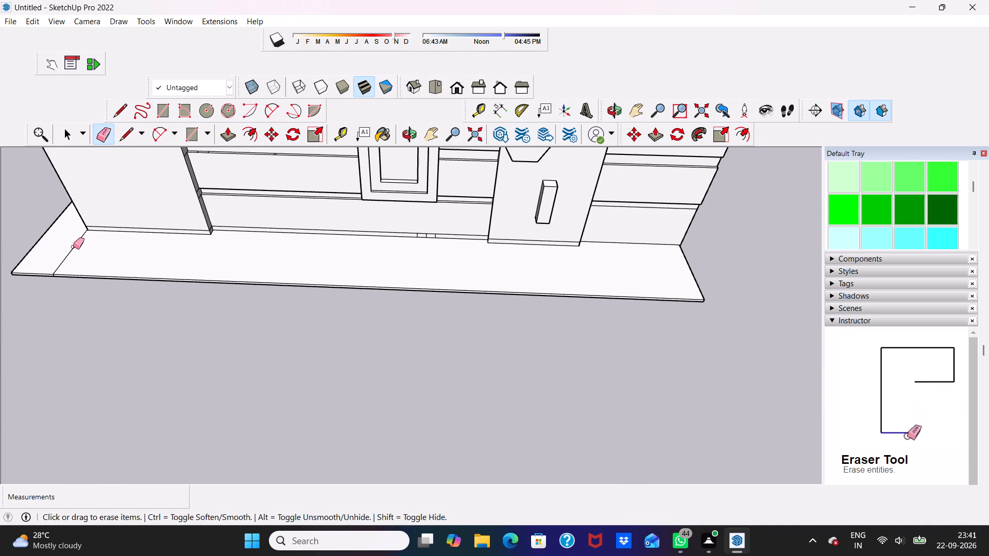
click(73, 247)
Erase the short leftover seam edge on the base slab's thin front face near its left end.
scroll(51, 286, up, 10)
middle_drag(53, 270, 67, 232)
scroll(53, 270, up, 1)
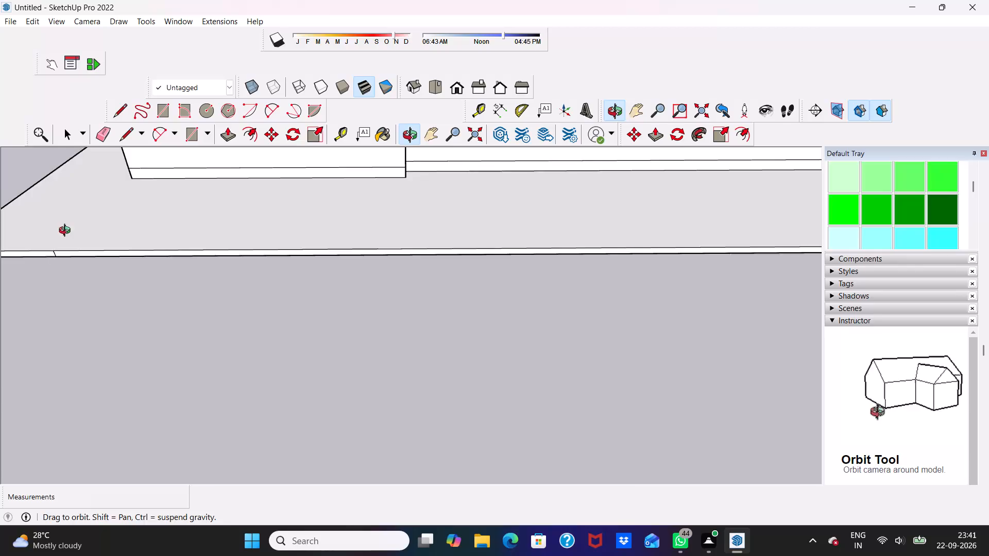
middle_drag(67, 232, 67, 238)
scroll(67, 242, up, 4)
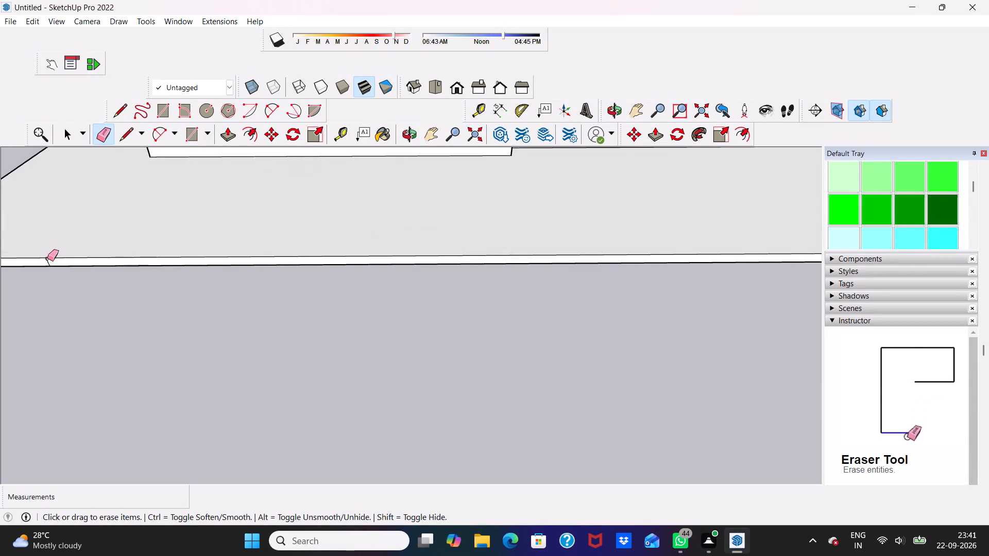
click(47, 262)
Erase the three short vertical lines in the narrow band at the foot of the front wall.
scroll(52, 253, down, 18)
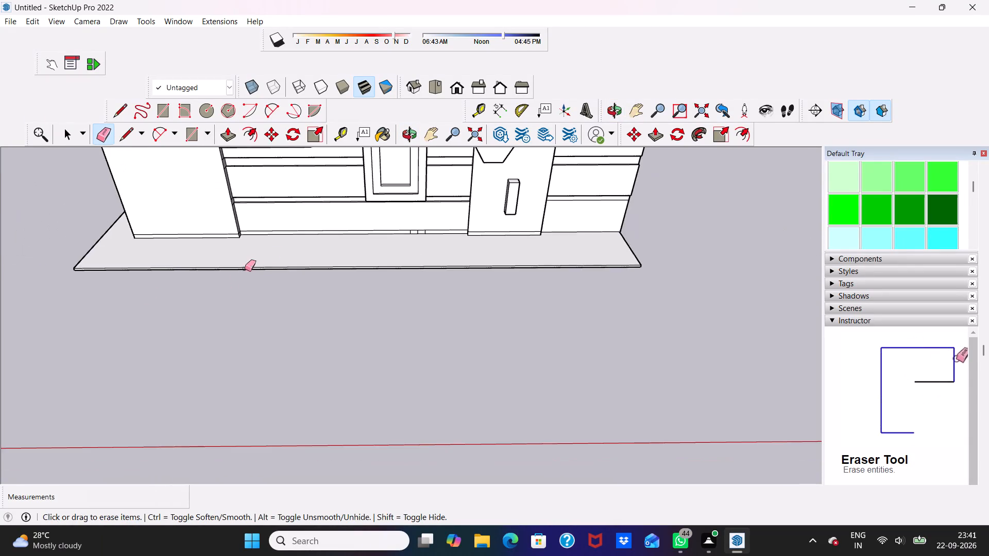
scroll(275, 251, down, 2)
scroll(274, 256, up, 1)
scroll(275, 256, down, 2)
scroll(339, 236, down, 1)
middle_drag(339, 236, 337, 171)
key(space)
scroll(337, 171, up, 4)
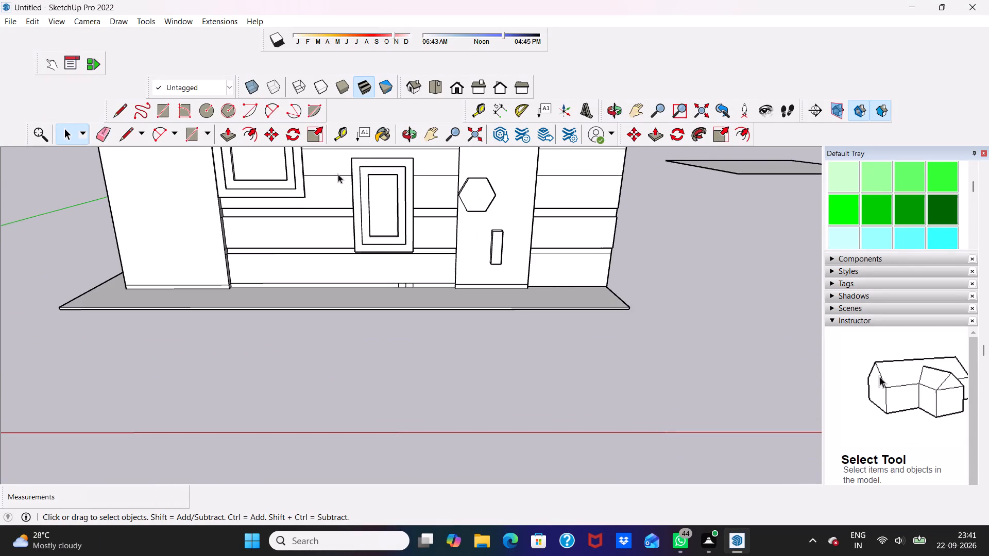
scroll(403, 277, up, 13)
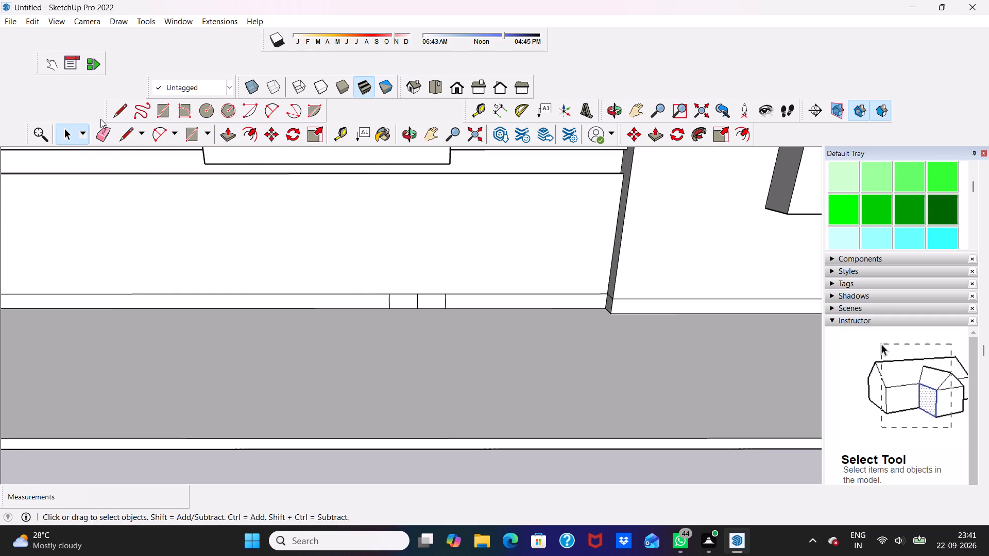
click(103, 135)
scroll(323, 241, up, 4)
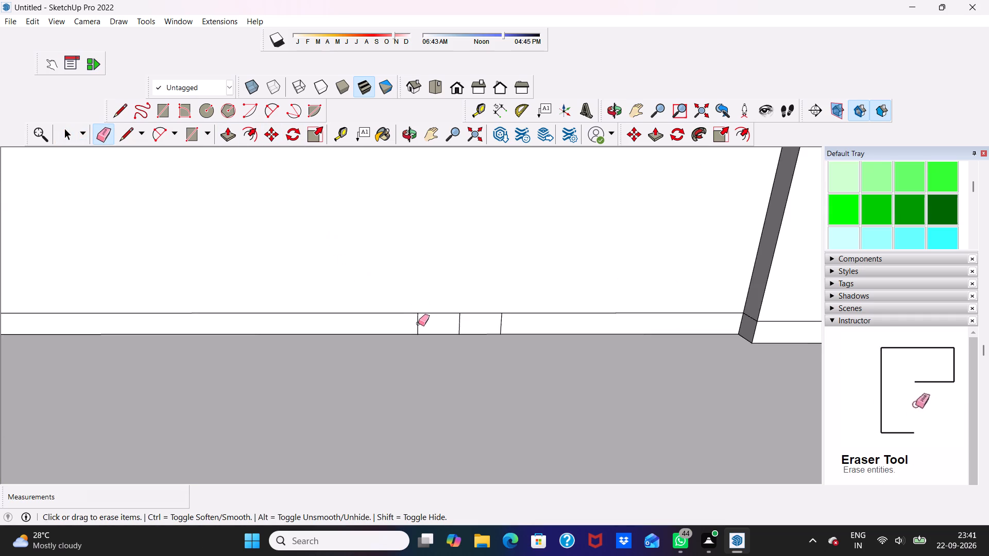
click(419, 321)
click(458, 318)
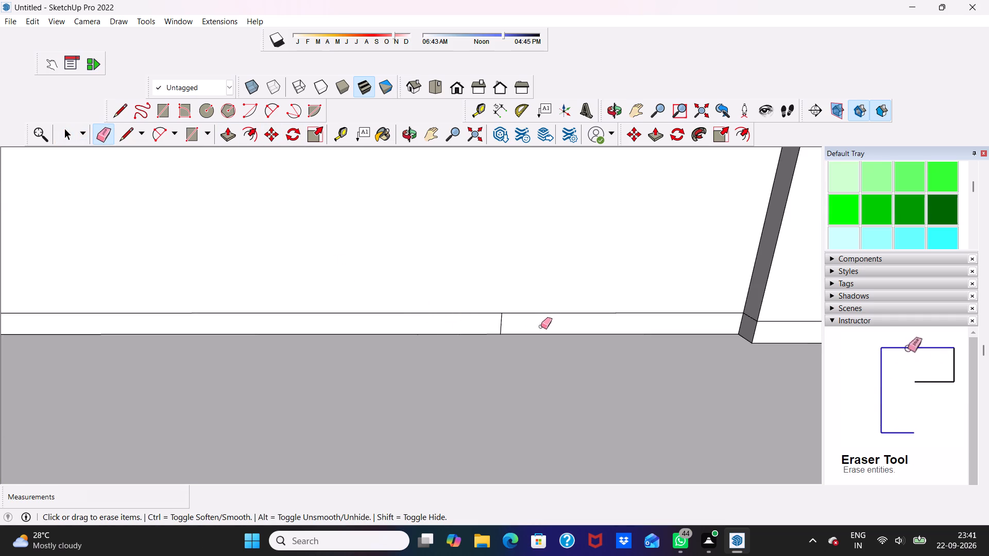
click(502, 327)
Pull the separate flat rectangle beside the house up to a thickness of 1'.
scroll(503, 325, down, 20)
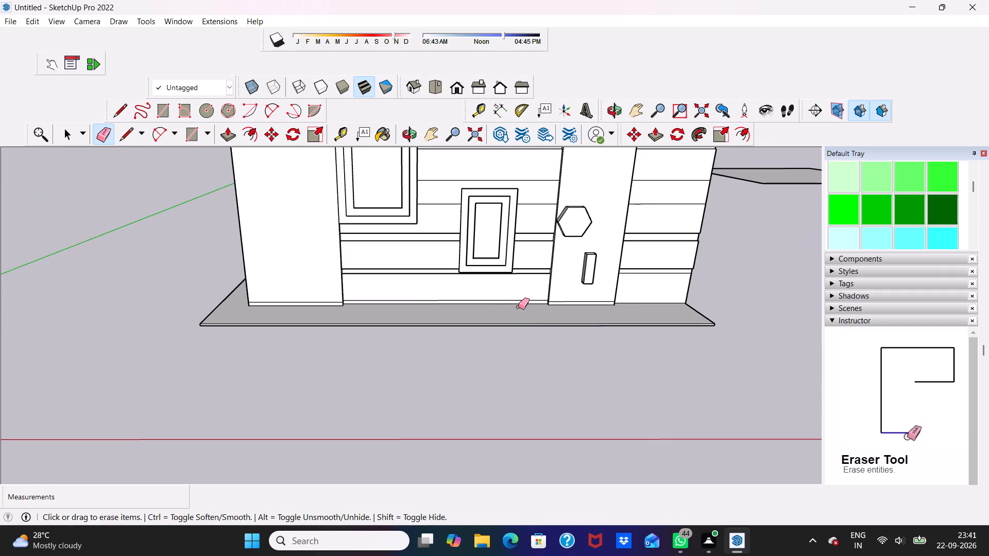
middle_drag(517, 306, 430, 347)
key(space)
scroll(414, 335, down, 12)
middle_drag(432, 302, 500, 352)
scroll(510, 336, up, 1)
scroll(519, 297, down, 6)
scroll(592, 240, down, 1)
scroll(621, 168, up, 3)
scroll(748, 149, up, 10)
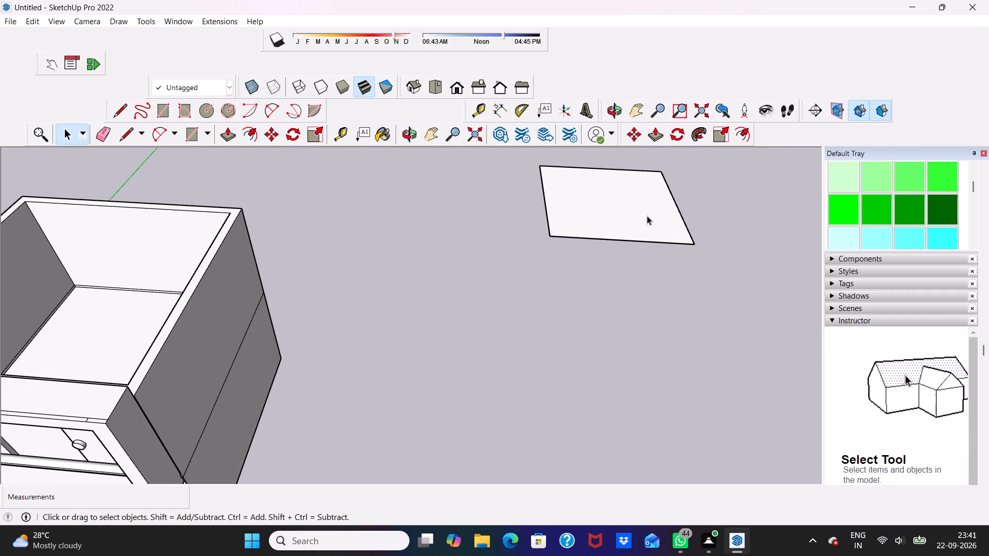
click(647, 216)
scroll(643, 203, up, 6)
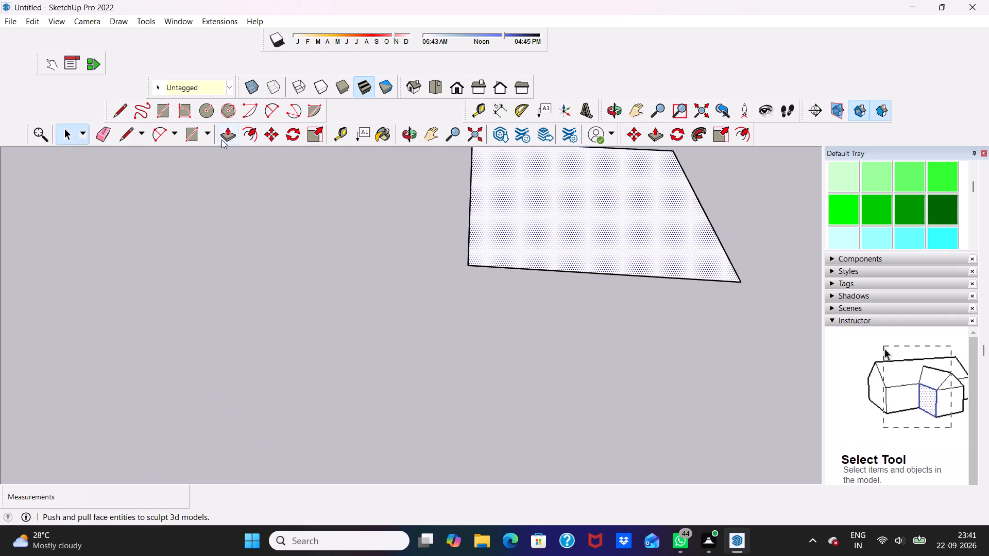
click(223, 141)
click(511, 236)
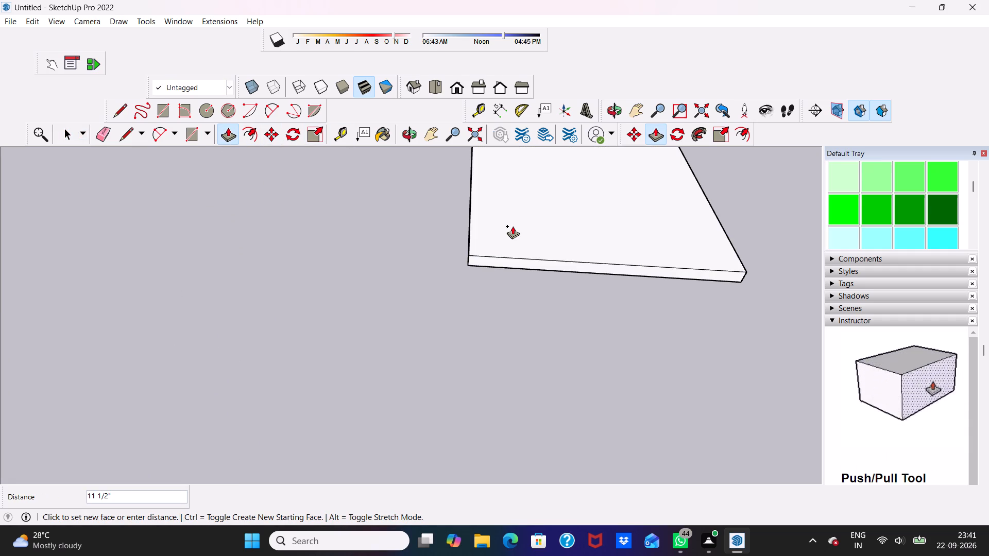
key(1)
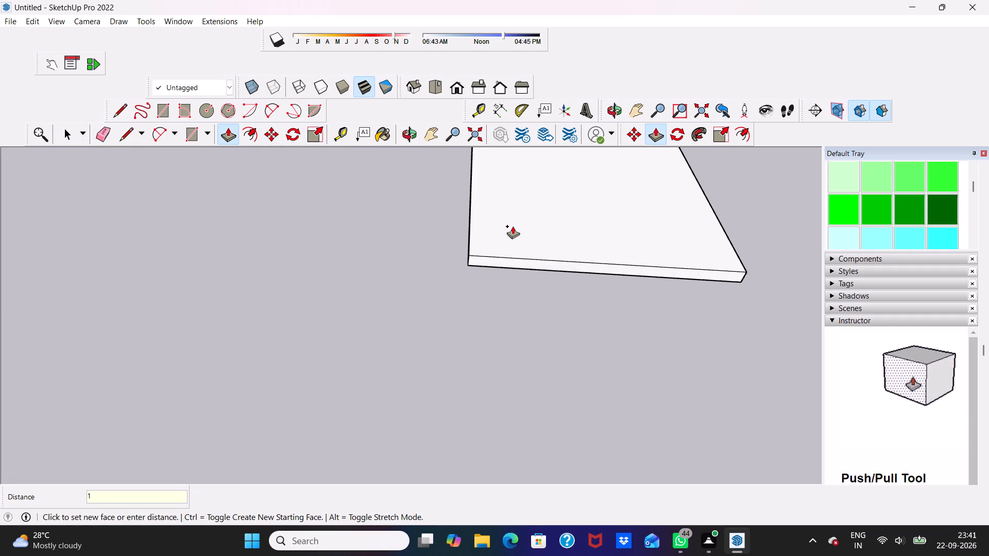
key(BackSpace)
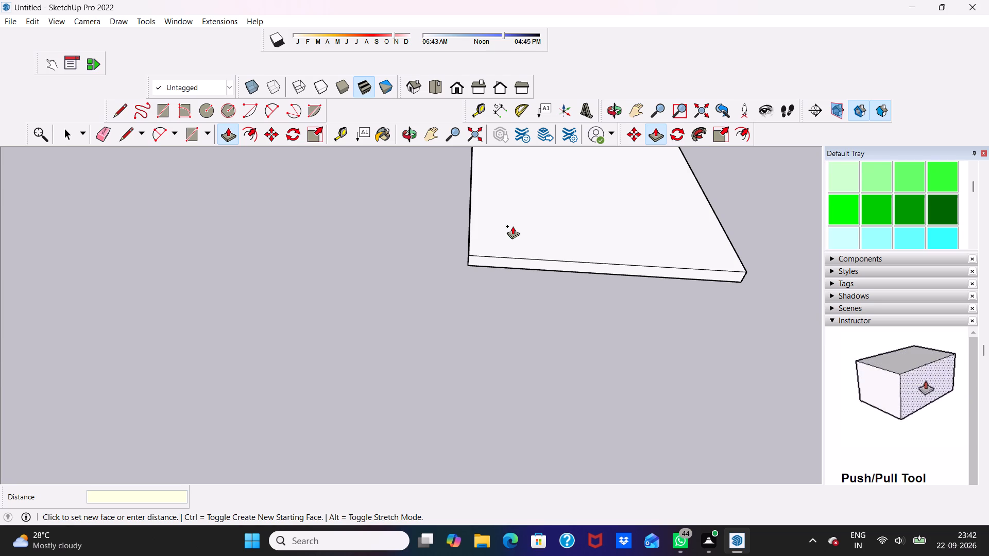
text(1')
key(Return)
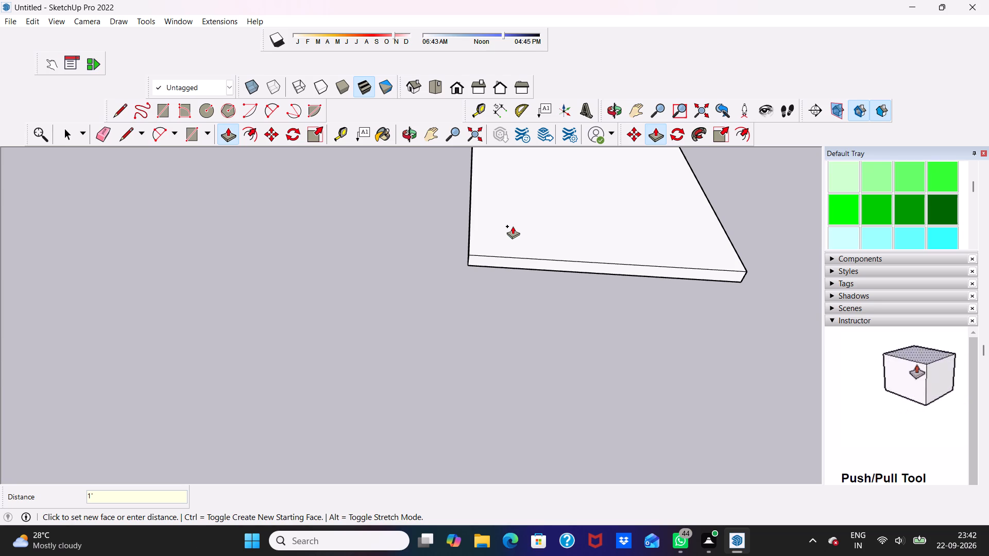
click(513, 226)
key(space)
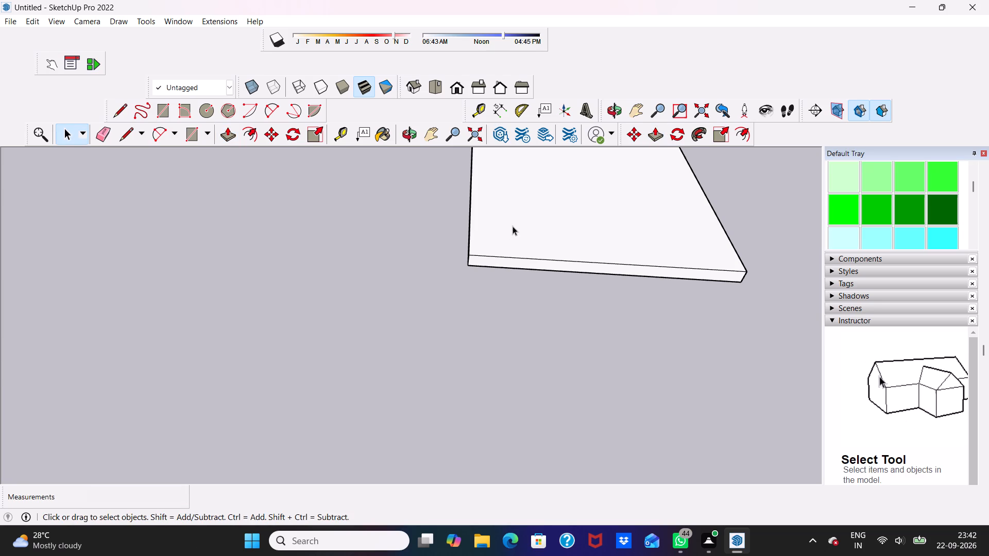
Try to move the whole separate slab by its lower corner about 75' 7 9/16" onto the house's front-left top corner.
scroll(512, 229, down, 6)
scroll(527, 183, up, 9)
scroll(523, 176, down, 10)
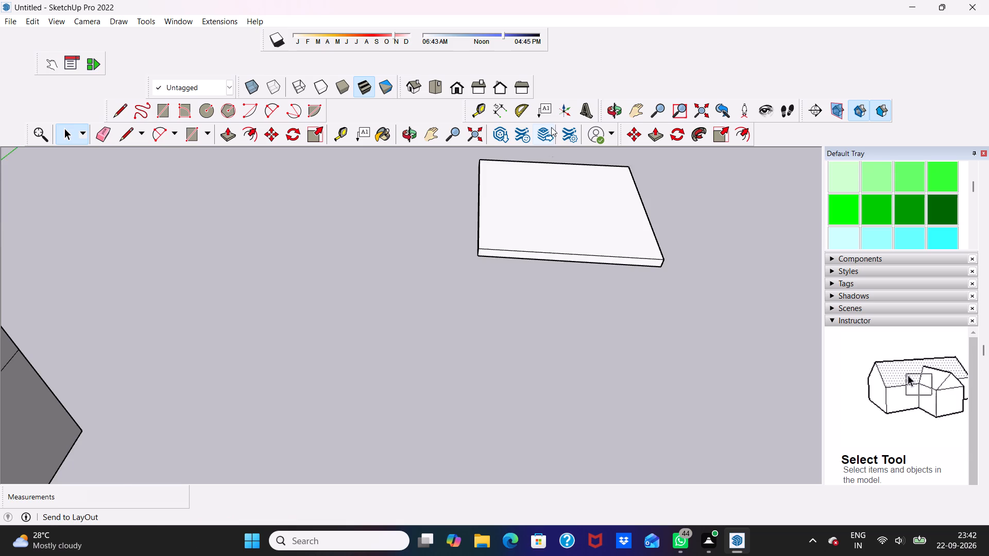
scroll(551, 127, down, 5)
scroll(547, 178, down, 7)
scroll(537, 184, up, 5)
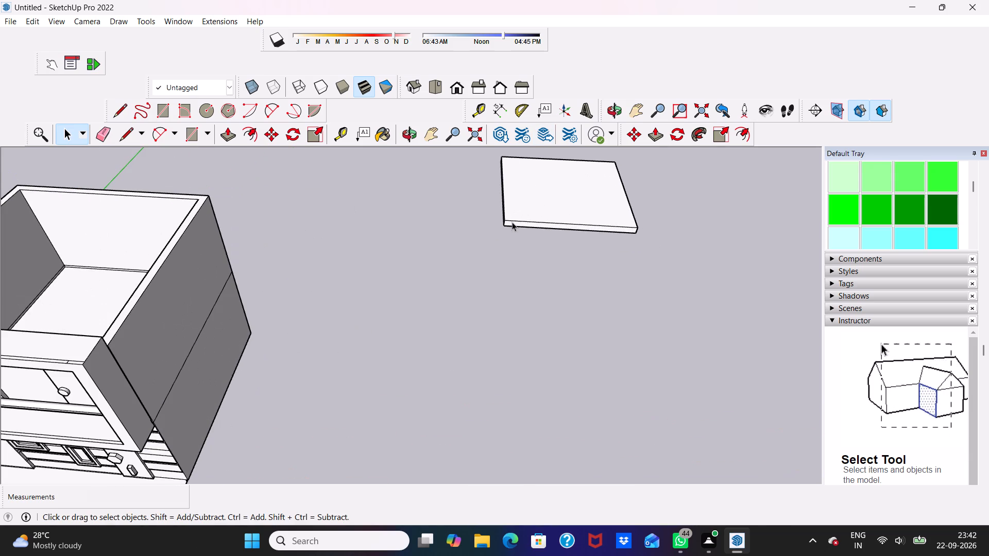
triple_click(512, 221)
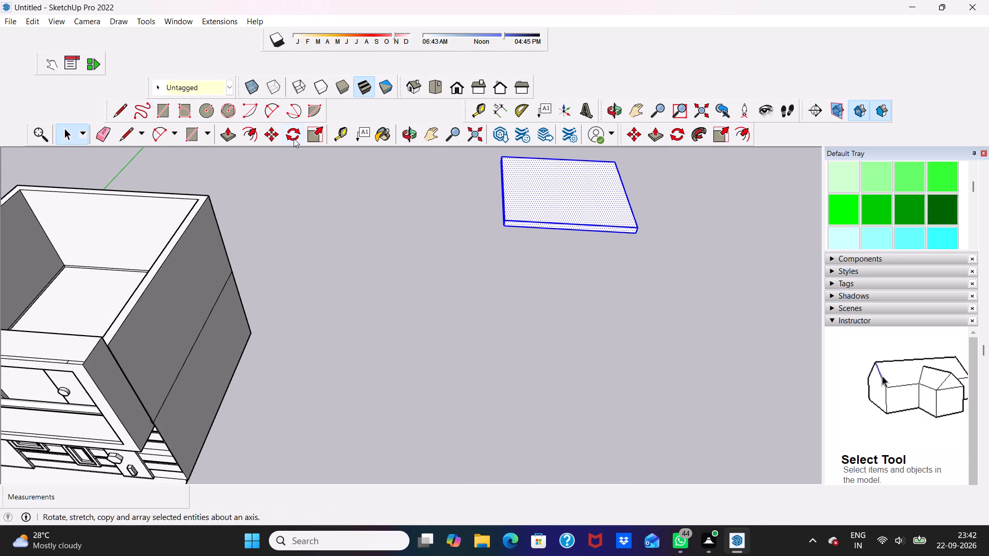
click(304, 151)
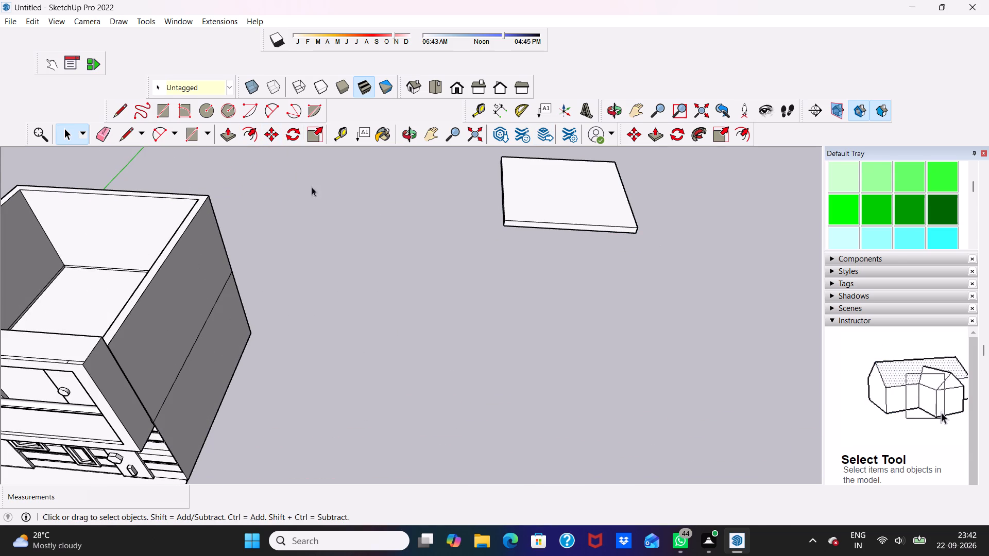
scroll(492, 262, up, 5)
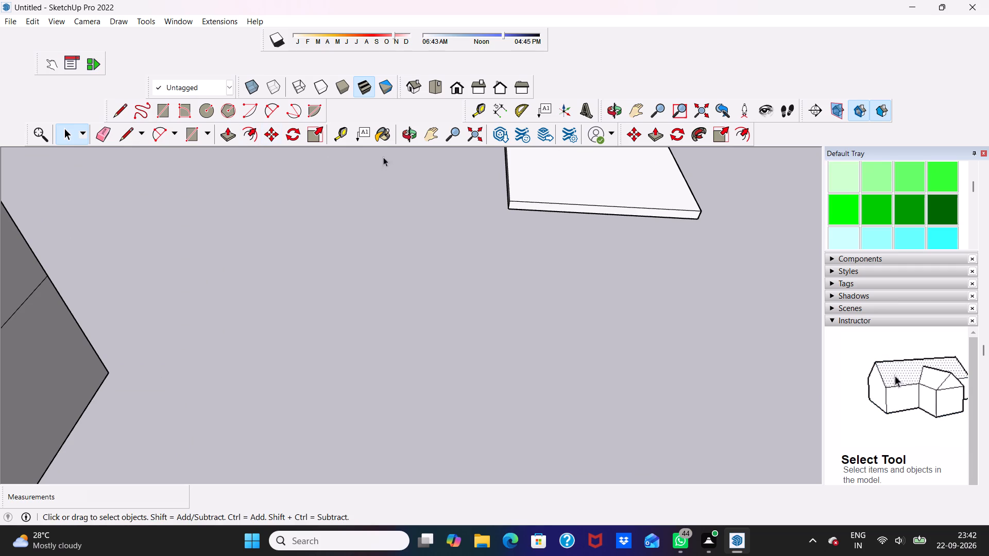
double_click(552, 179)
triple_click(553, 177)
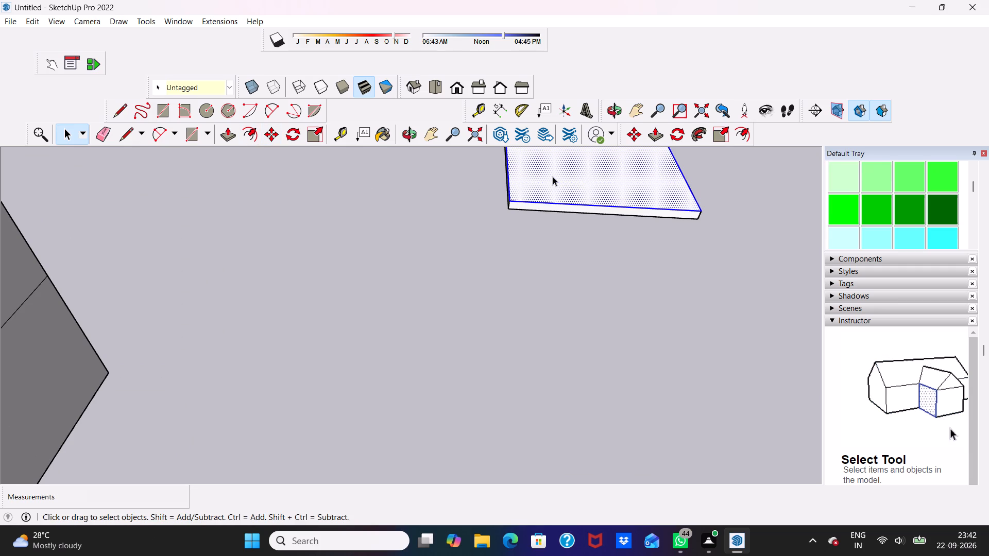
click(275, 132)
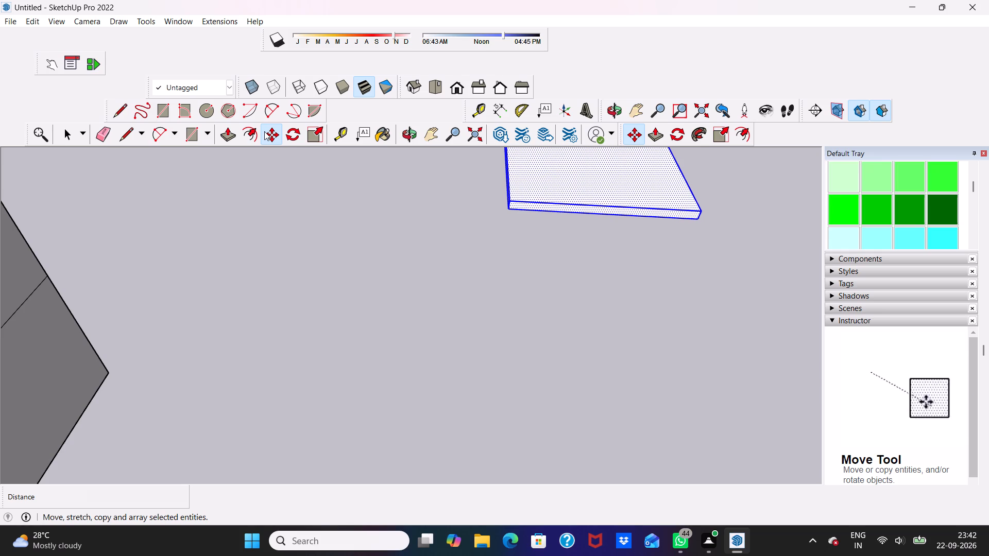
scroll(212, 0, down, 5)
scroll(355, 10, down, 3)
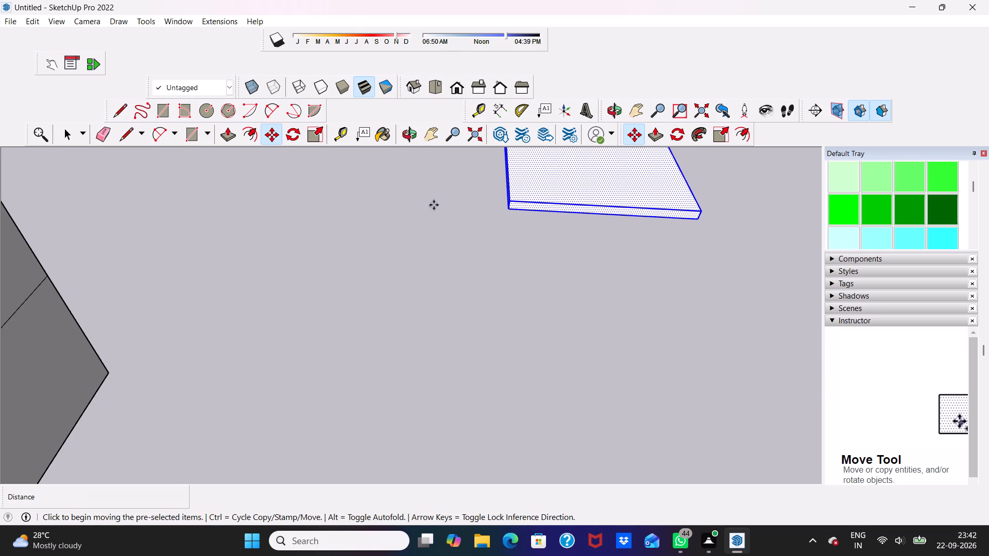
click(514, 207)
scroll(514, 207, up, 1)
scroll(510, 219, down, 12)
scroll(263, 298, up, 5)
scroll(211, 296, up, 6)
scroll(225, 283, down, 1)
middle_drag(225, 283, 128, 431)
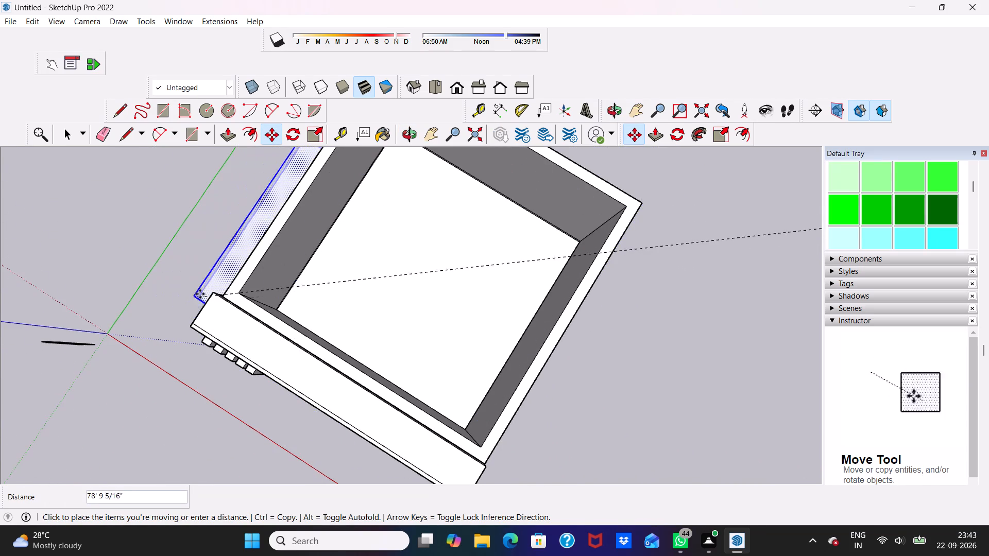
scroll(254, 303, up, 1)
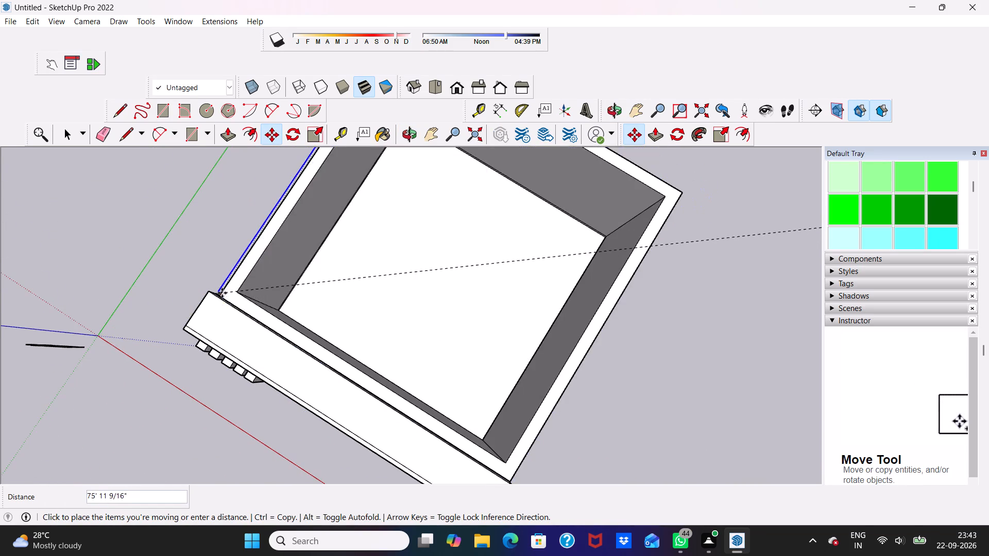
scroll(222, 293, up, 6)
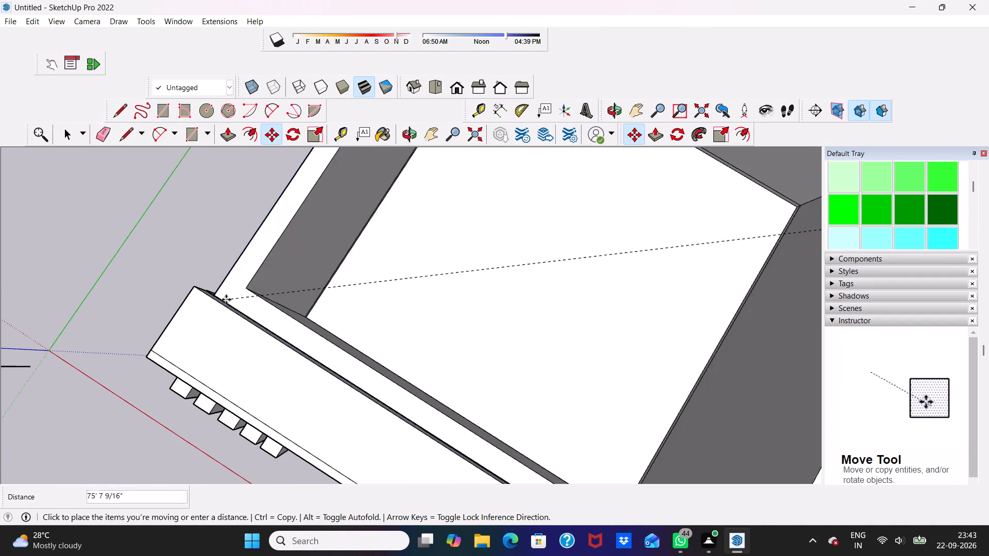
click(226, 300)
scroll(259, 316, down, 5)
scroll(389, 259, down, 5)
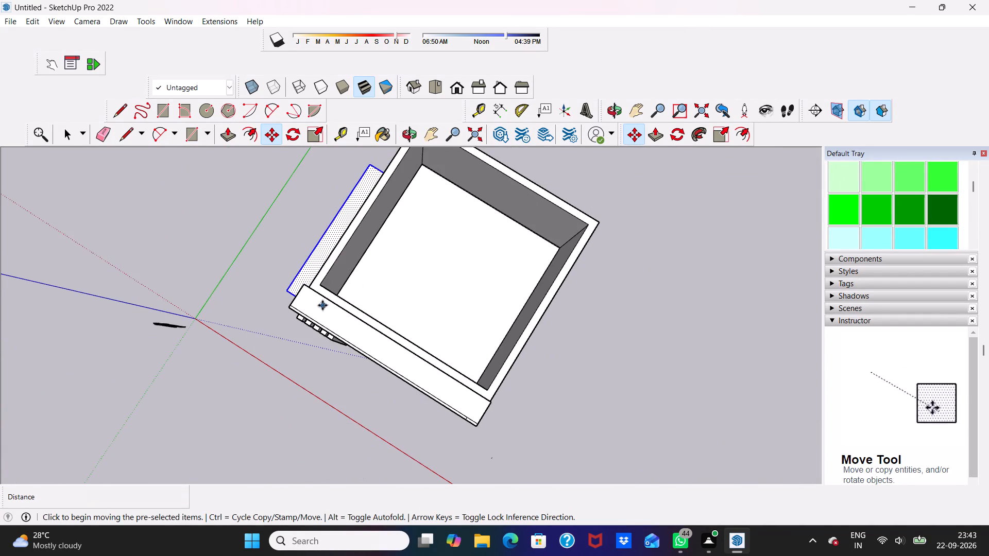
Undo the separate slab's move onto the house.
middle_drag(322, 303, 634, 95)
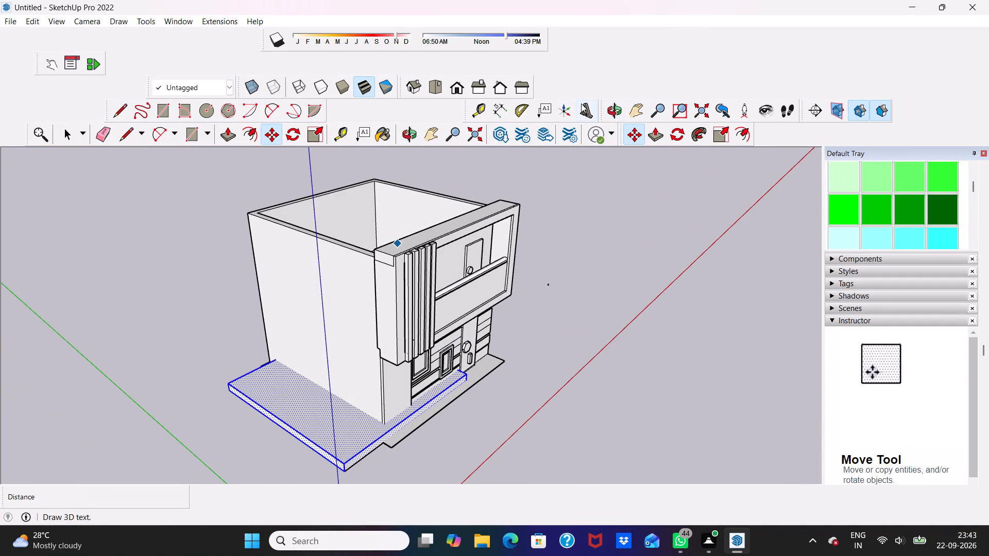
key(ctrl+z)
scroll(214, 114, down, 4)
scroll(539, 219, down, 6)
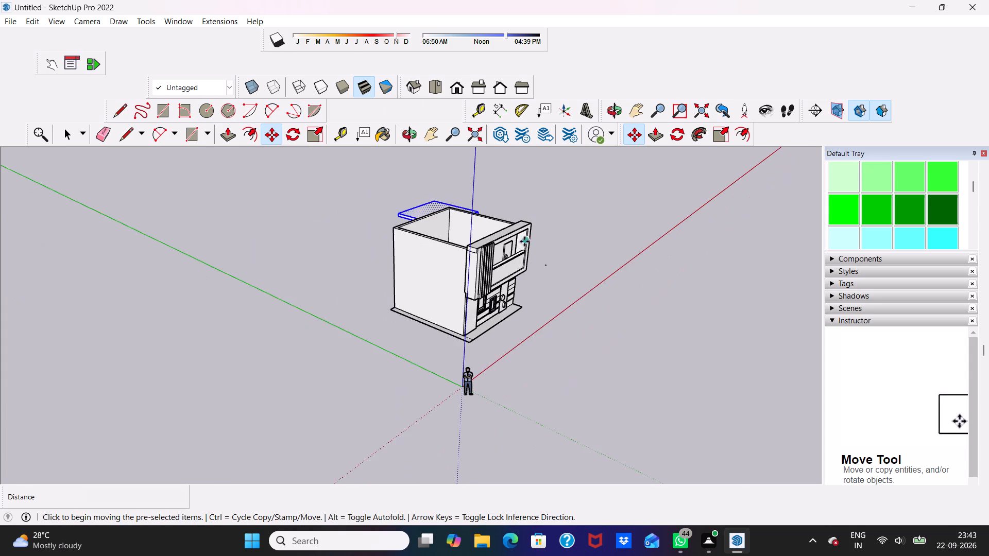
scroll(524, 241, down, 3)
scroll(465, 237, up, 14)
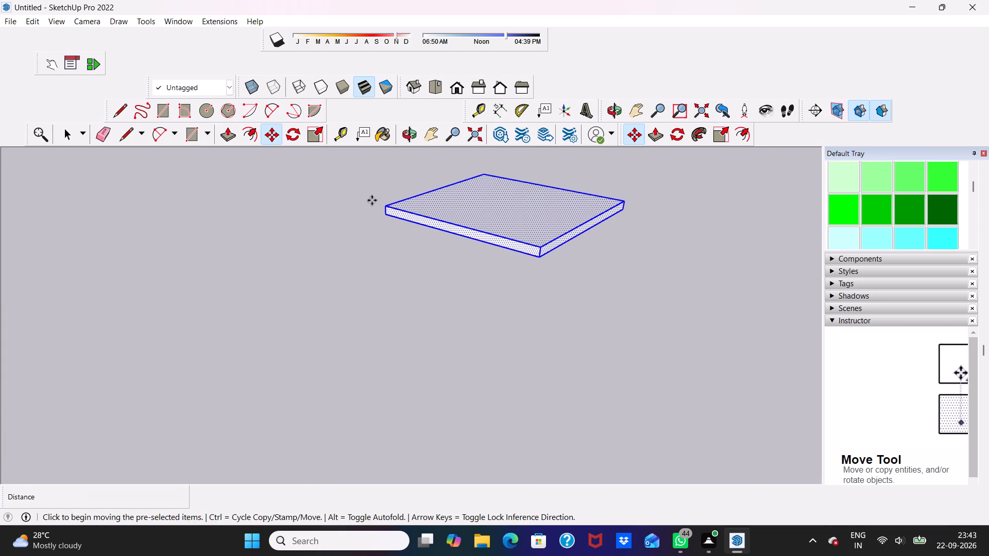
Move the separate slab by its lower corner about 72' 3 7/16" onto the house's rear-left top corner.
click(390, 213)
scroll(390, 212, down, 3)
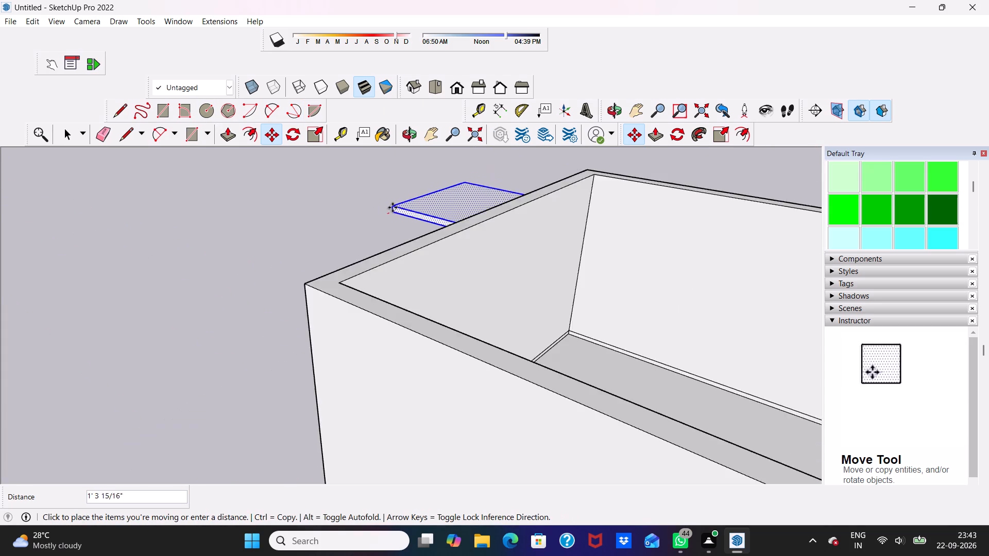
scroll(393, 207, down, 7)
scroll(421, 137, up, 1)
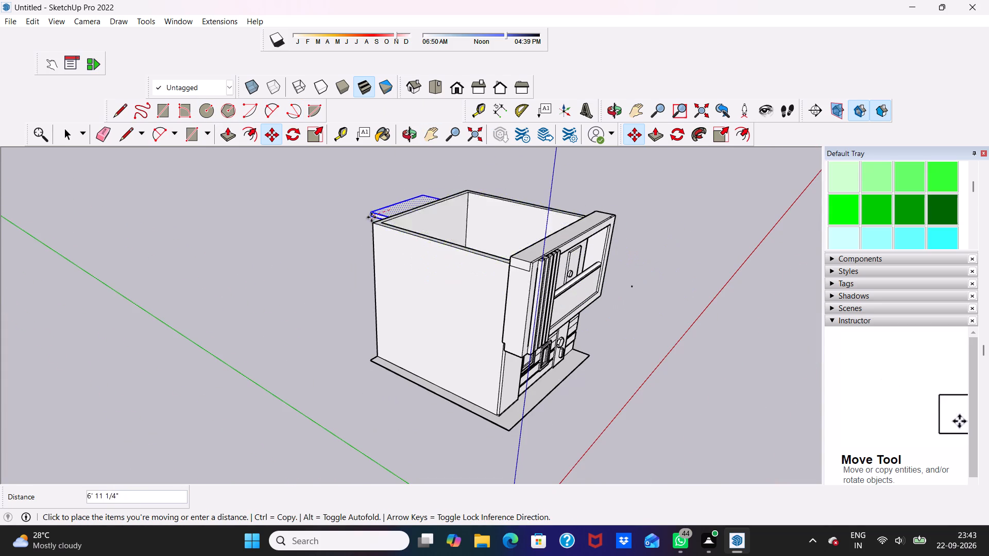
scroll(373, 229, up, 1)
click(373, 229)
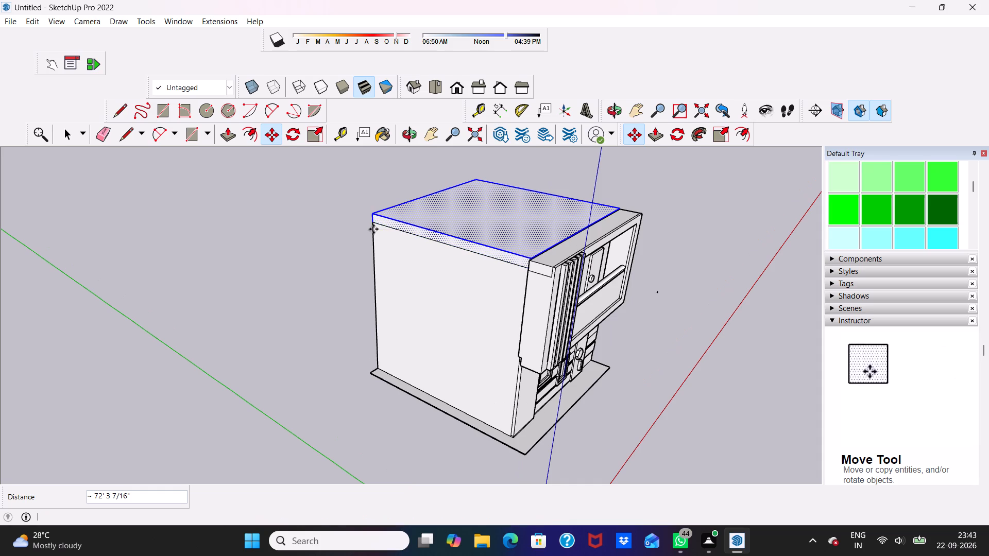
middle_drag(394, 201, 21, 189)
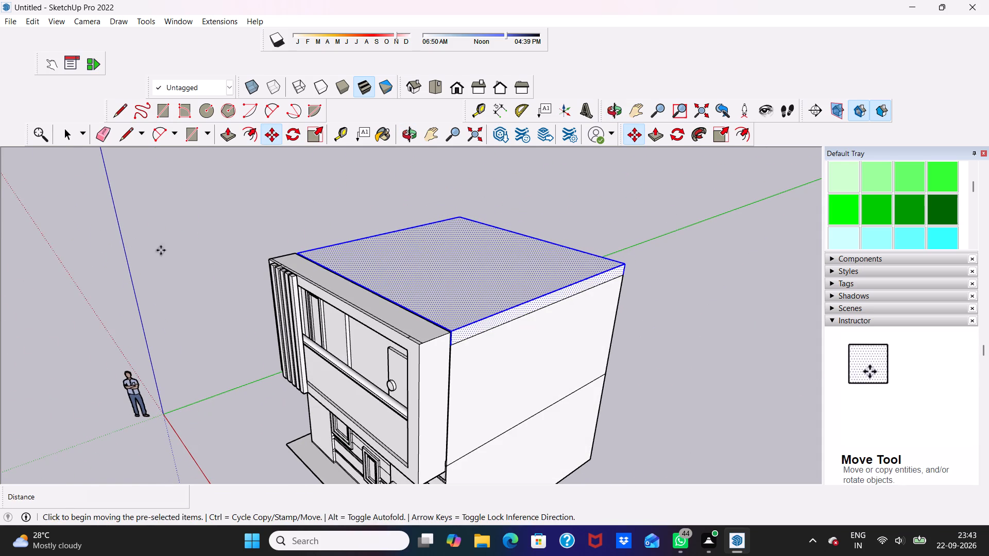
key(space)
click(681, 327)
Pull the roof slab's front edge face 2' 7" forward over the top of the projecting balcony frame.
scroll(617, 334, up, 5)
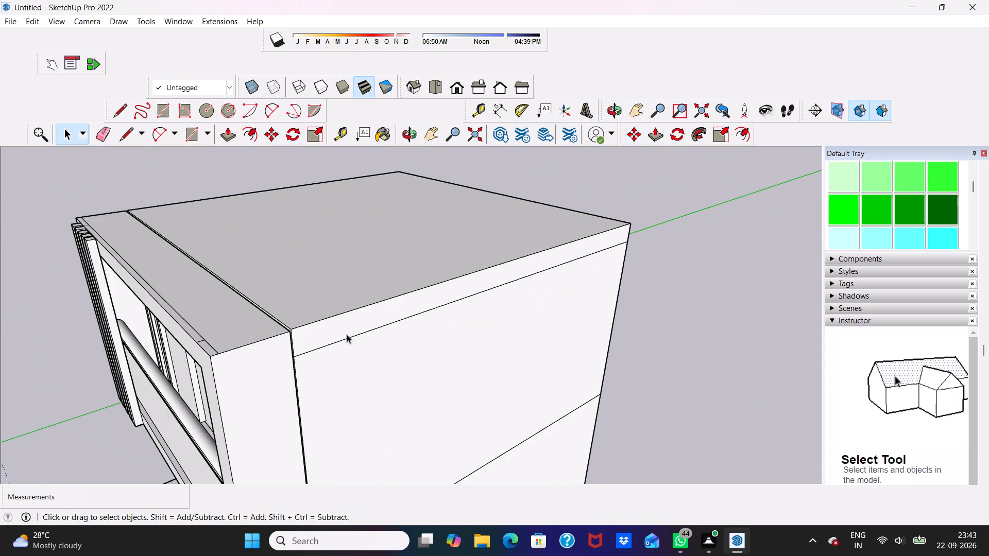
scroll(330, 335, up, 5)
scroll(268, 347, up, 4)
scroll(266, 350, down, 1)
middle_drag(266, 350, 278, 310)
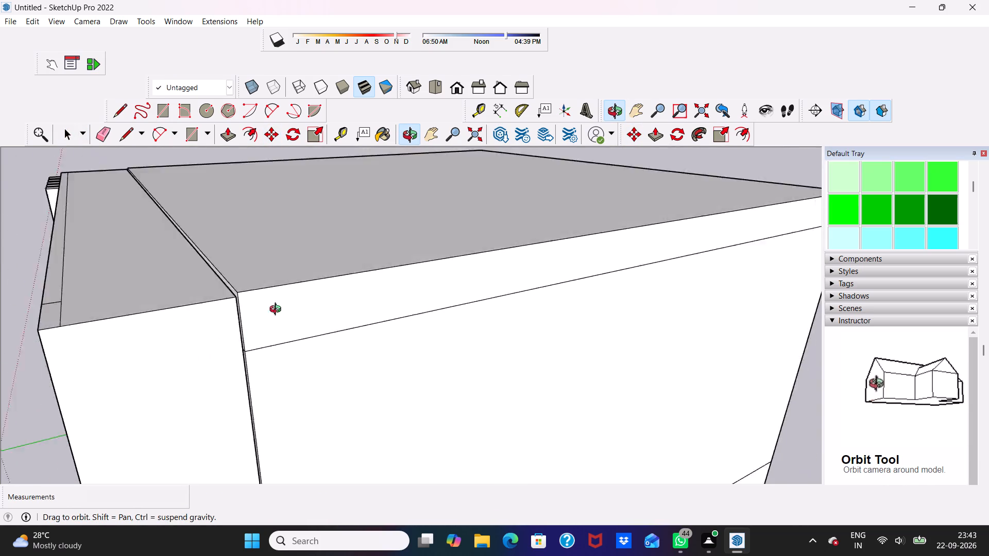
middle_drag(278, 310, 333, 318)
scroll(335, 294, up, 5)
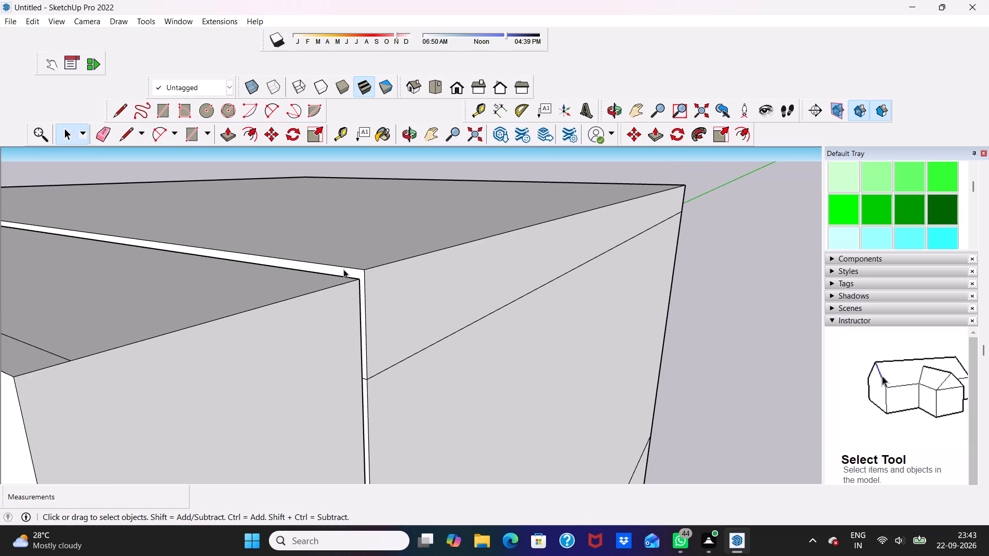
click(344, 269)
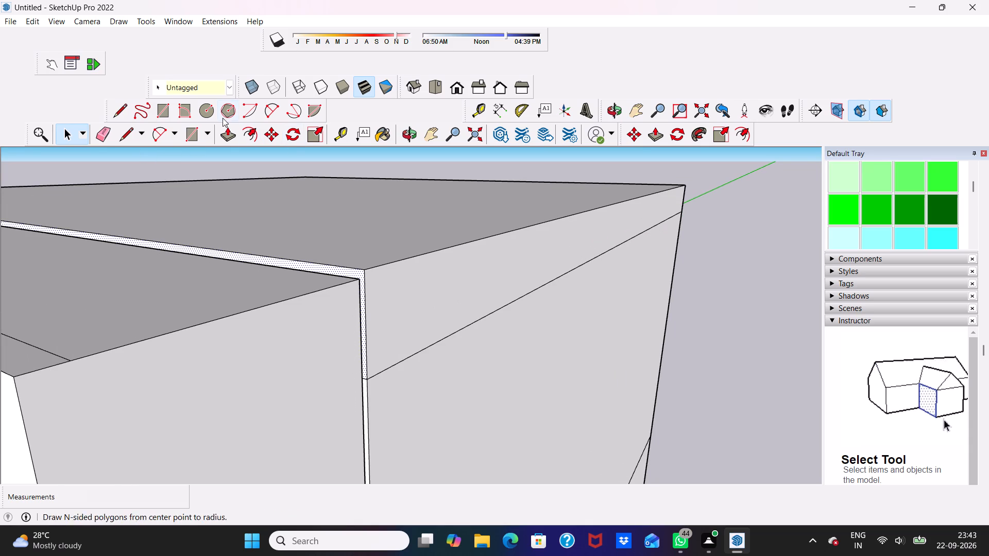
click(231, 138)
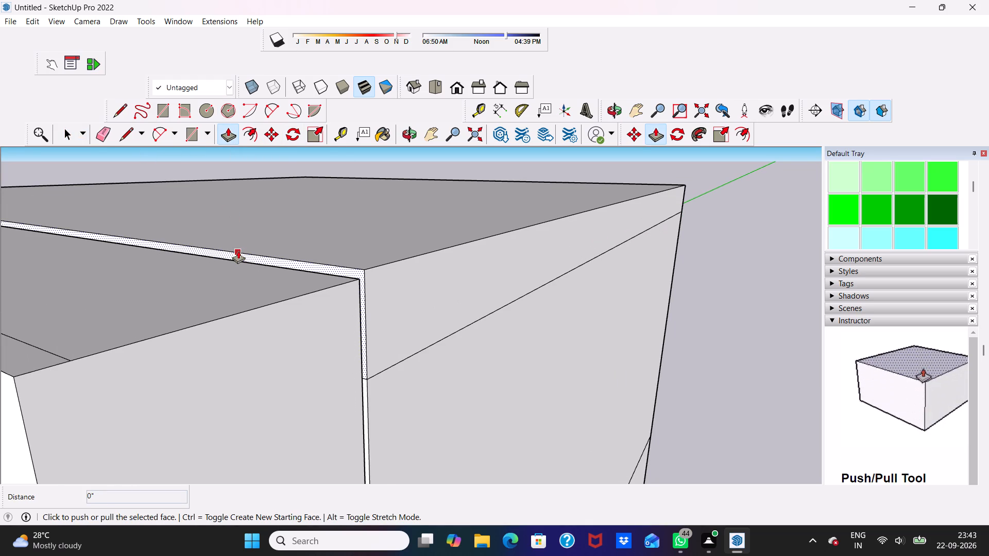
drag(238, 251, 137, 362)
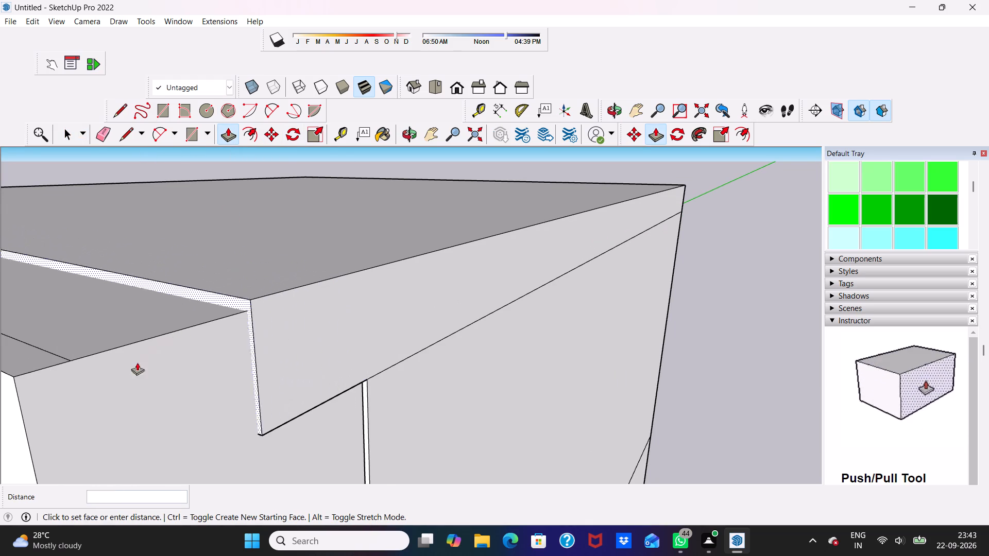
drag(137, 362, 0, 459)
scroll(96, 310, down, 13)
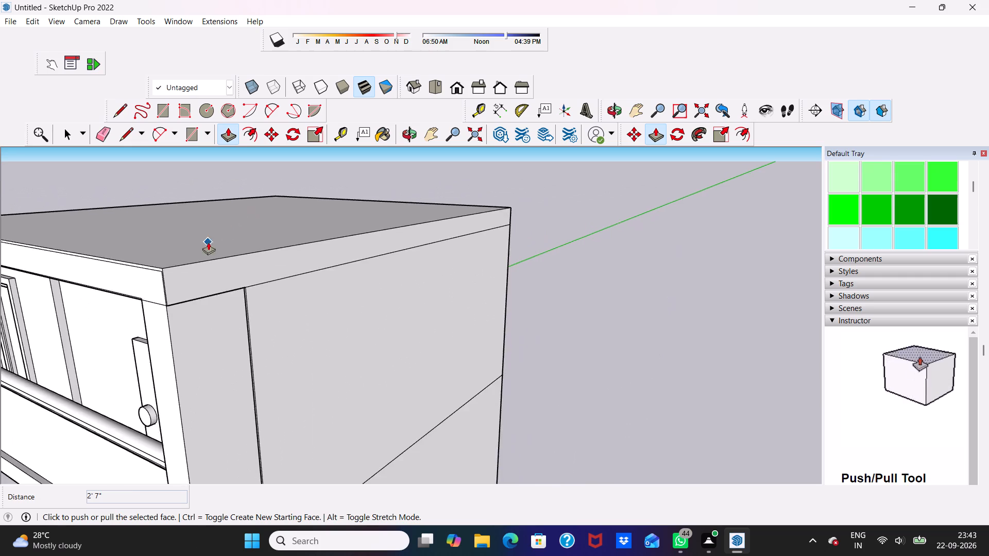
middle_drag(207, 241, 351, 248)
scroll(297, 197, down, 1)
scroll(351, 248, up, 1)
scroll(352, 247, down, 5)
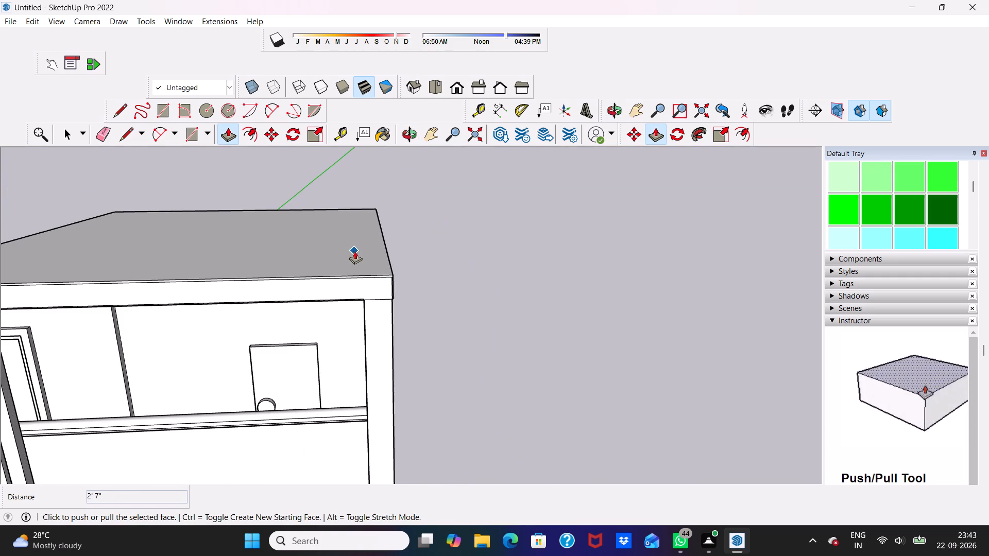
drag(355, 251, 346, 240)
key(space)
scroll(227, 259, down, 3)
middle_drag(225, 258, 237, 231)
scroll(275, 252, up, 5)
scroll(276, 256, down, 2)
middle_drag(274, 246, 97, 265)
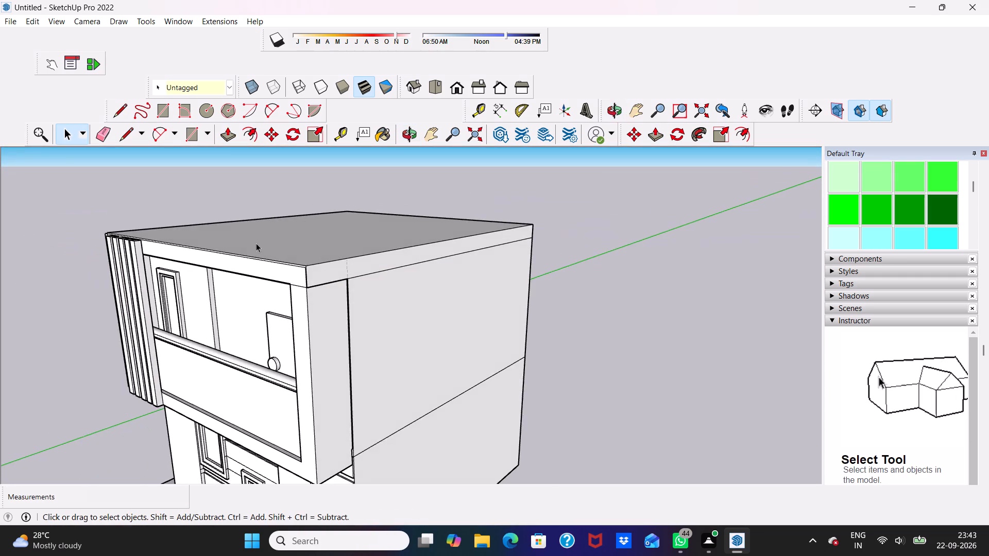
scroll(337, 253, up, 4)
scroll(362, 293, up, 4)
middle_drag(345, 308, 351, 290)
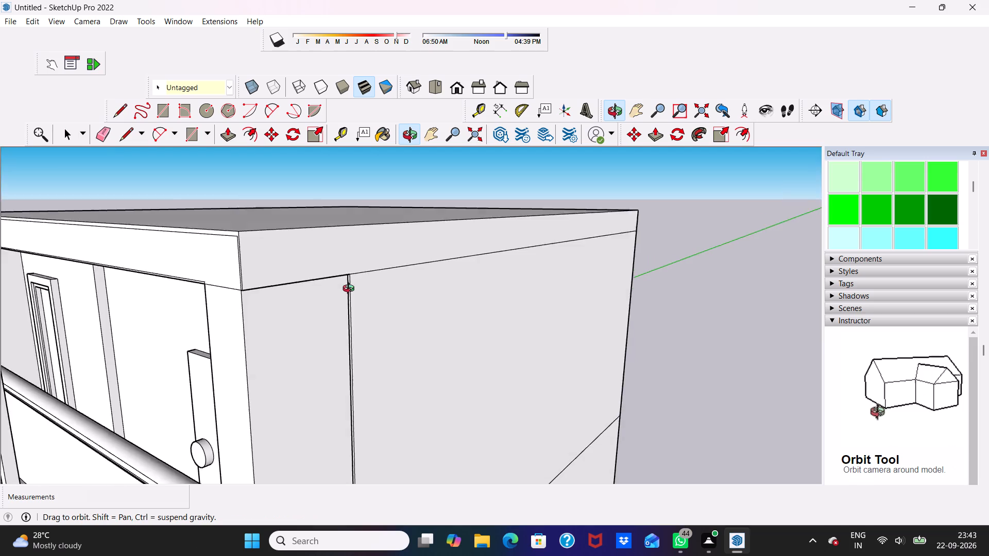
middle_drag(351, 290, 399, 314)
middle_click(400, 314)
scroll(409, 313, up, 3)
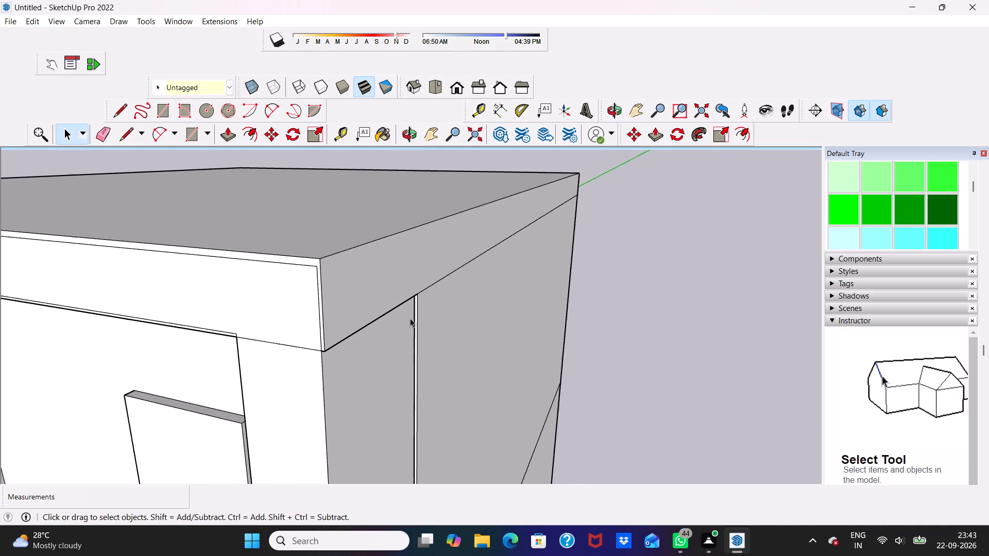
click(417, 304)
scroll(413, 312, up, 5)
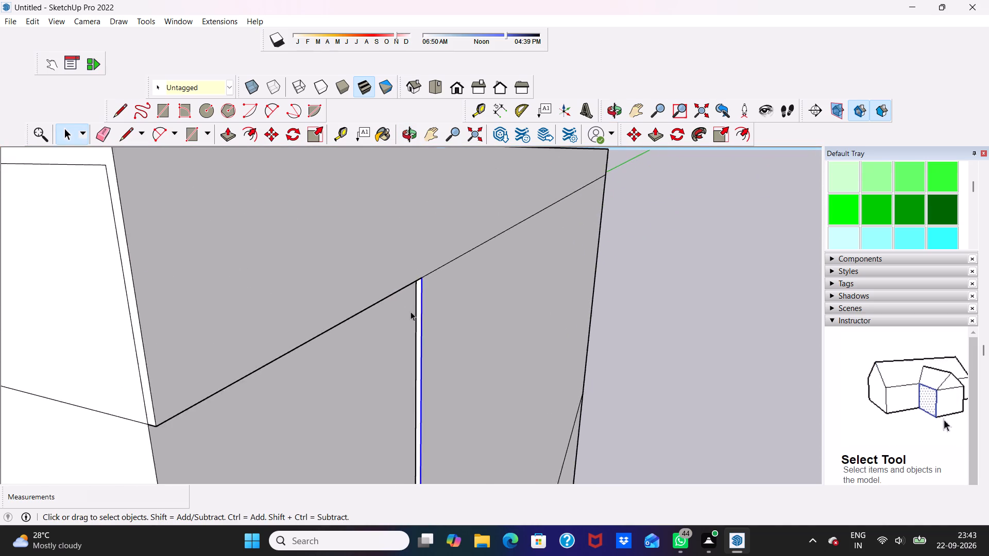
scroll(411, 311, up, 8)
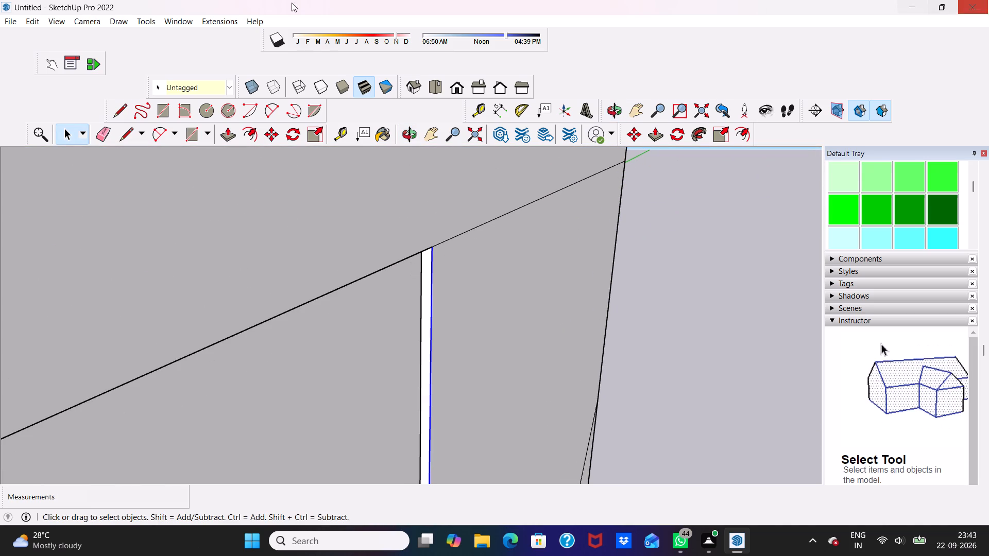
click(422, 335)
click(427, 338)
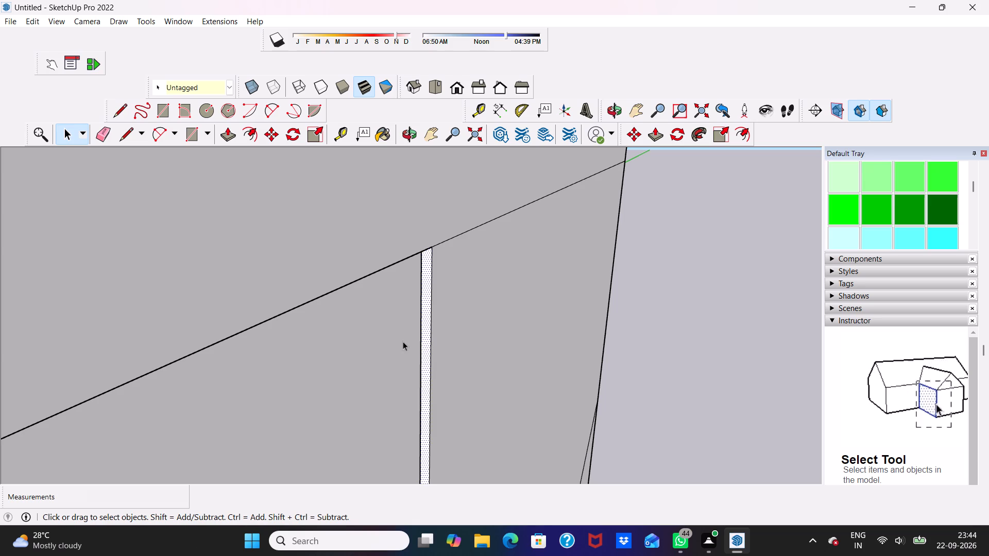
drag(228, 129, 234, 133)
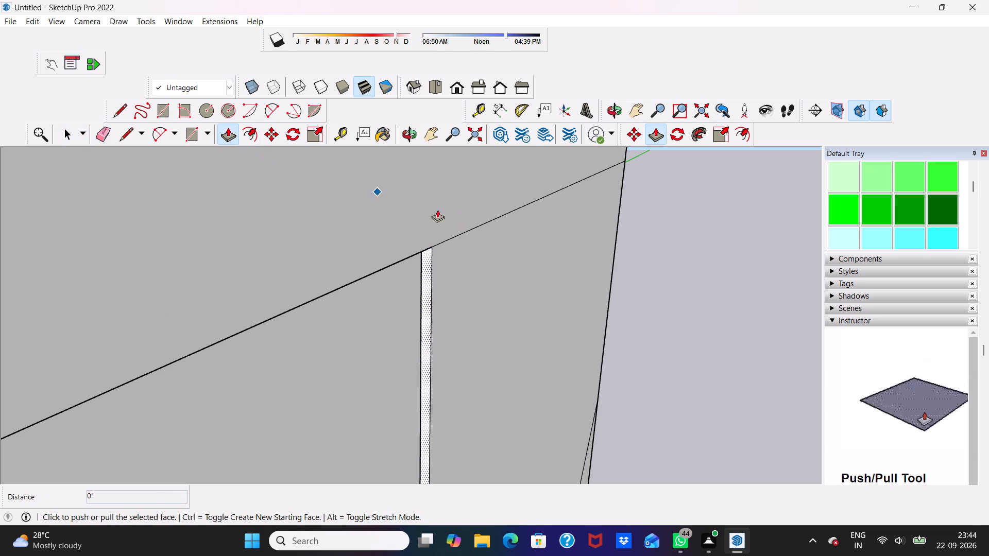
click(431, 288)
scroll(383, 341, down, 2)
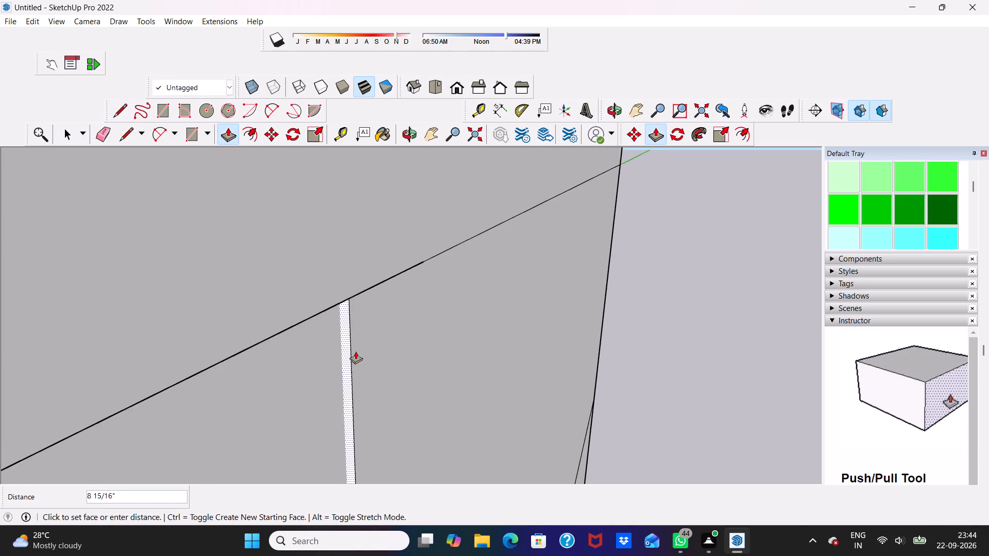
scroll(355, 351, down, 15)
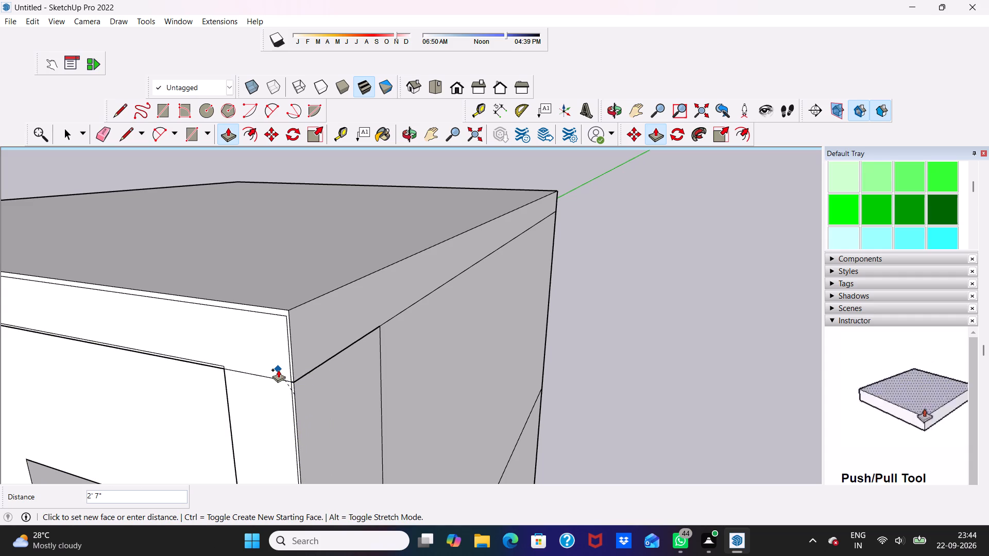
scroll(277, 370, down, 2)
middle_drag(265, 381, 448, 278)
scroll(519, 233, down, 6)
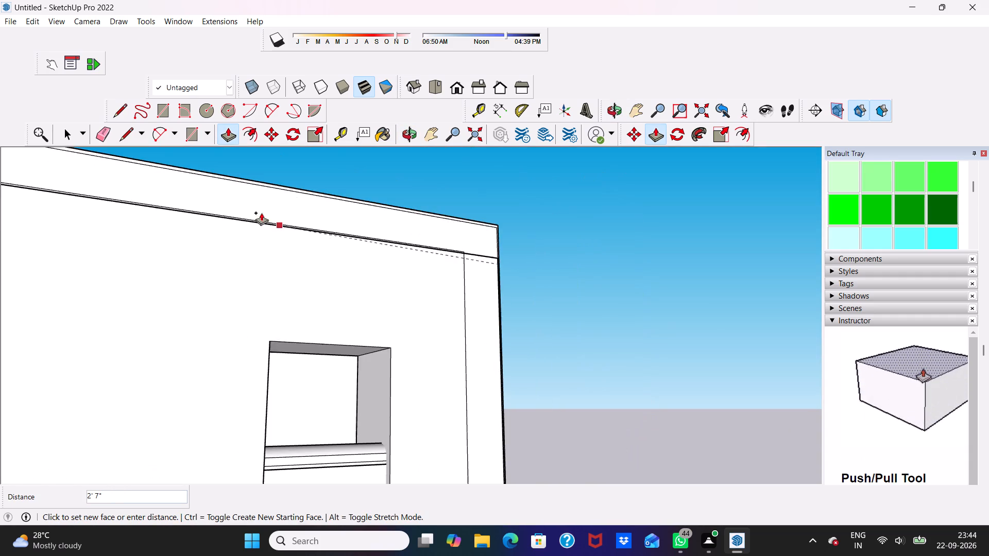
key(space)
Examine the house with its extended roof slab from the front and from above.
scroll(988, 555, up, 5)
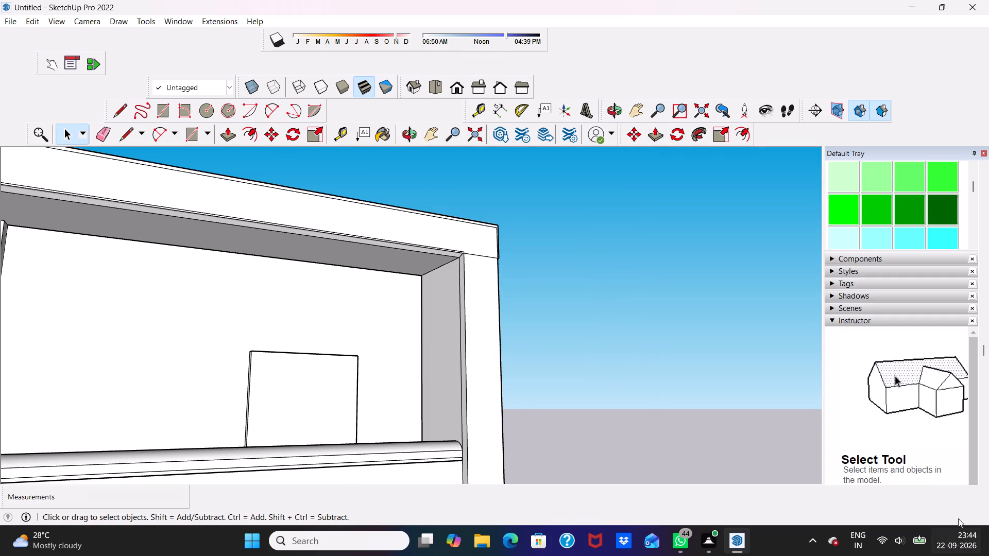
scroll(956, 510, down, 9)
scroll(793, 477, down, 4)
scroll(65, 489, down, 2)
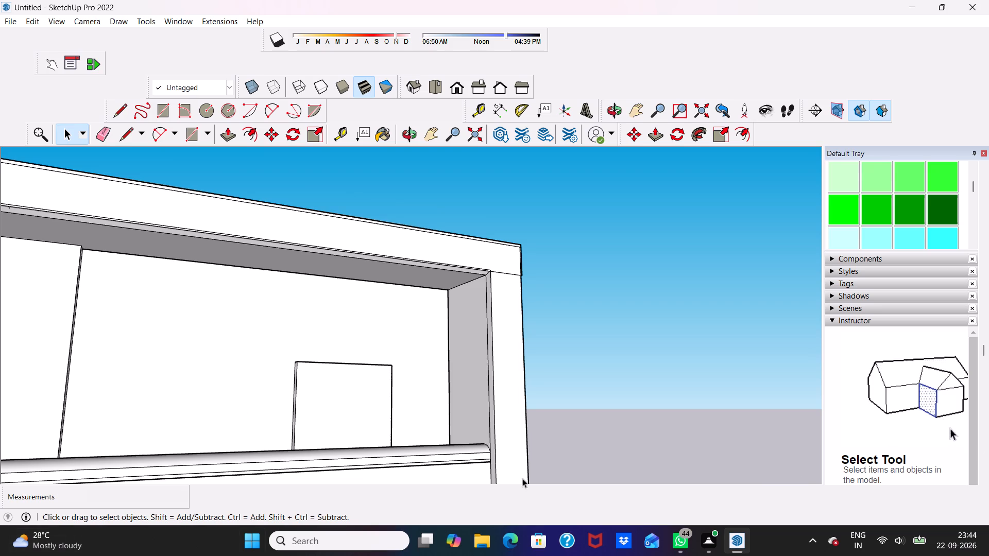
scroll(298, 454, down, 12)
middle_drag(300, 401, 236, 503)
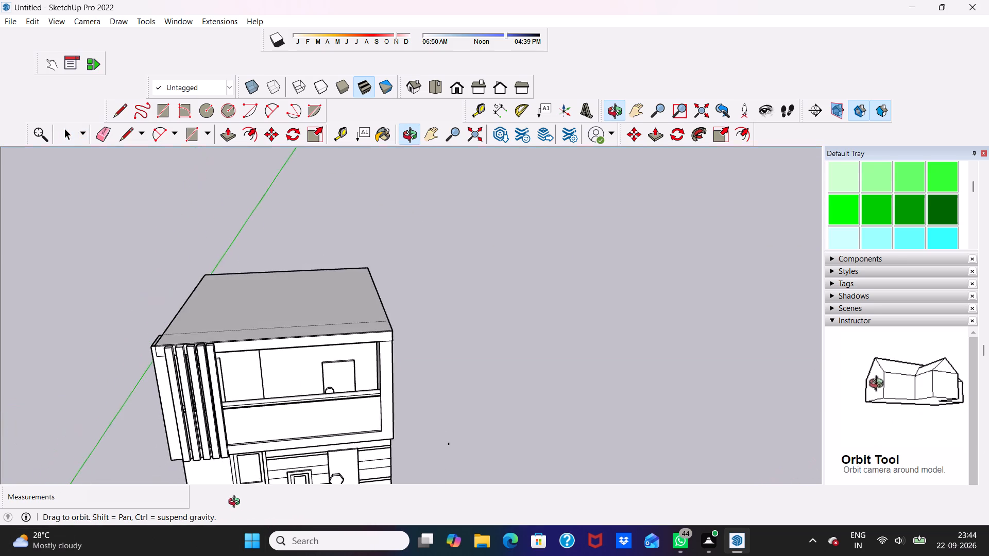
middle_drag(236, 503, 258, 372)
scroll(476, 312, down, 6)
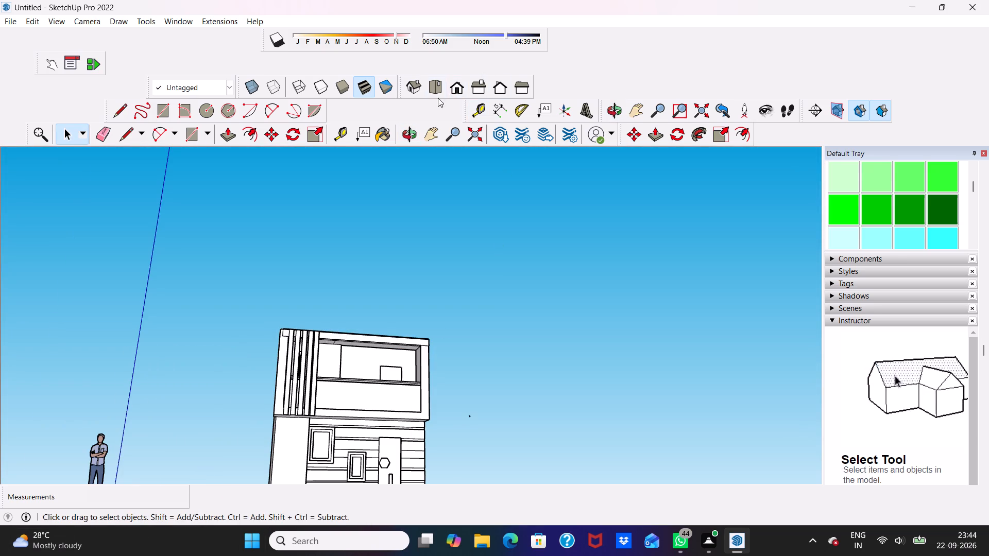
click(452, 85)
scroll(498, 306, down, 3)
scroll(472, 399, up, 5)
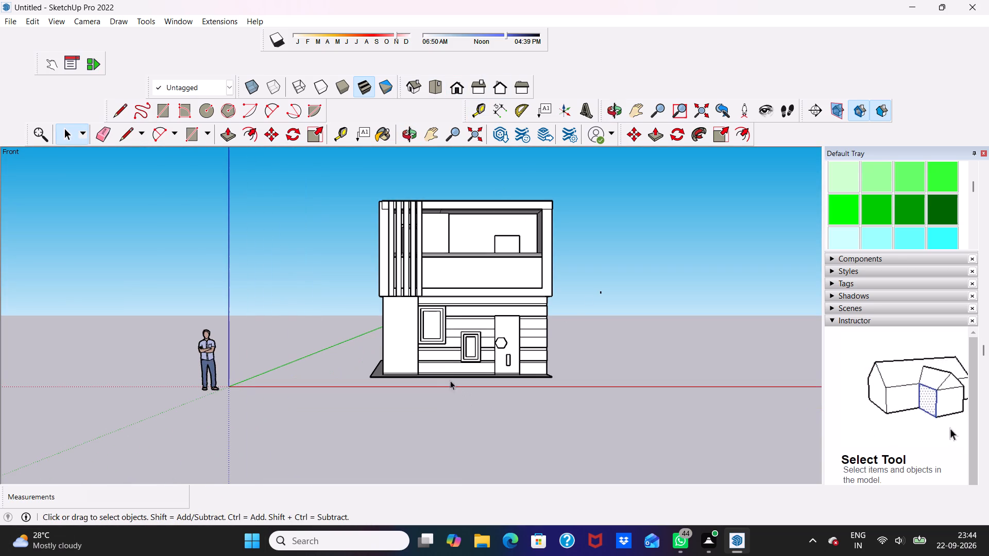
middle_drag(459, 344, 420, 458)
middle_drag(418, 450, 416, 442)
scroll(408, 373, up, 10)
scroll(432, 333, down, 5)
scroll(561, 412, down, 6)
middle_drag(584, 424, 586, 338)
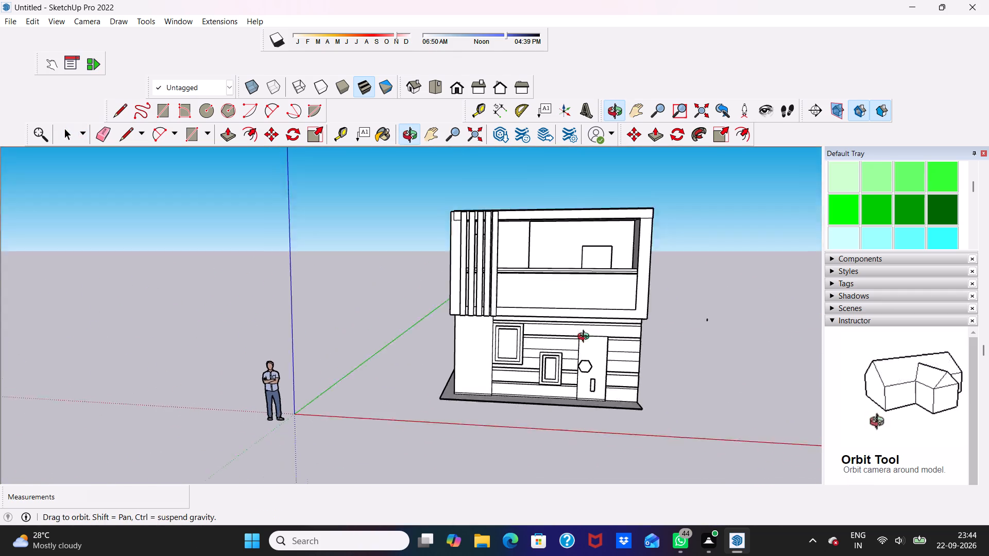
middle_drag(586, 338, 611, 371)
scroll(573, 245, up, 1)
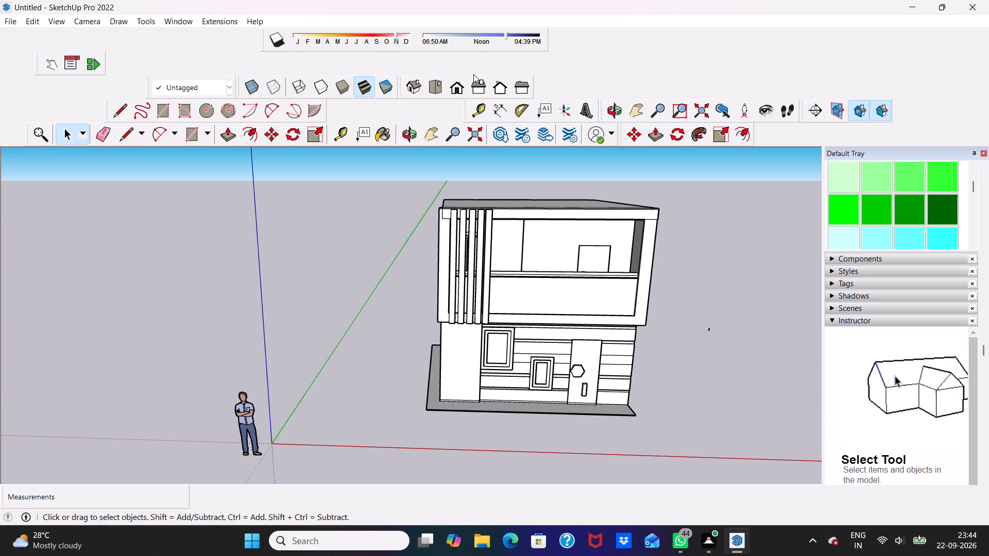
click(456, 90)
scroll(574, 443, up, 1)
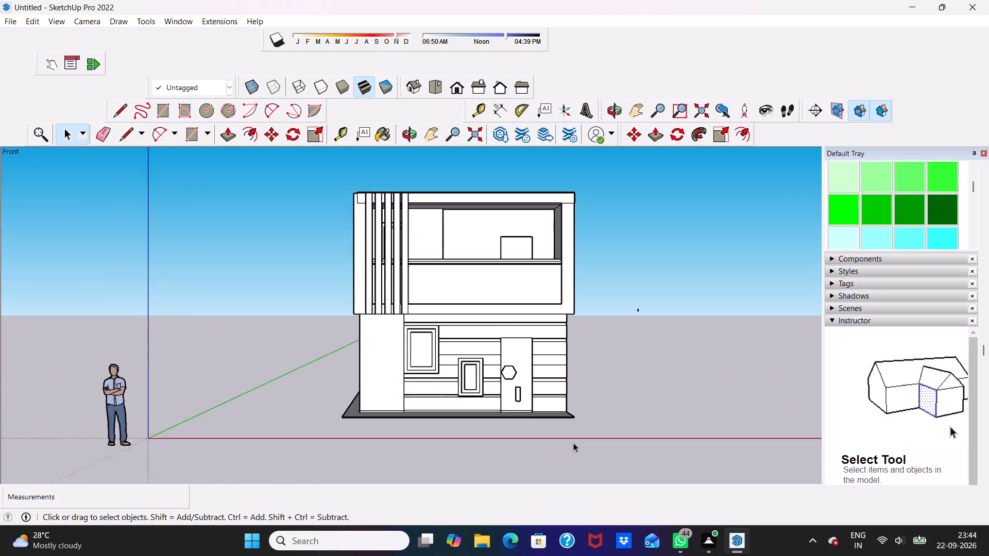
scroll(573, 443, up, 1)
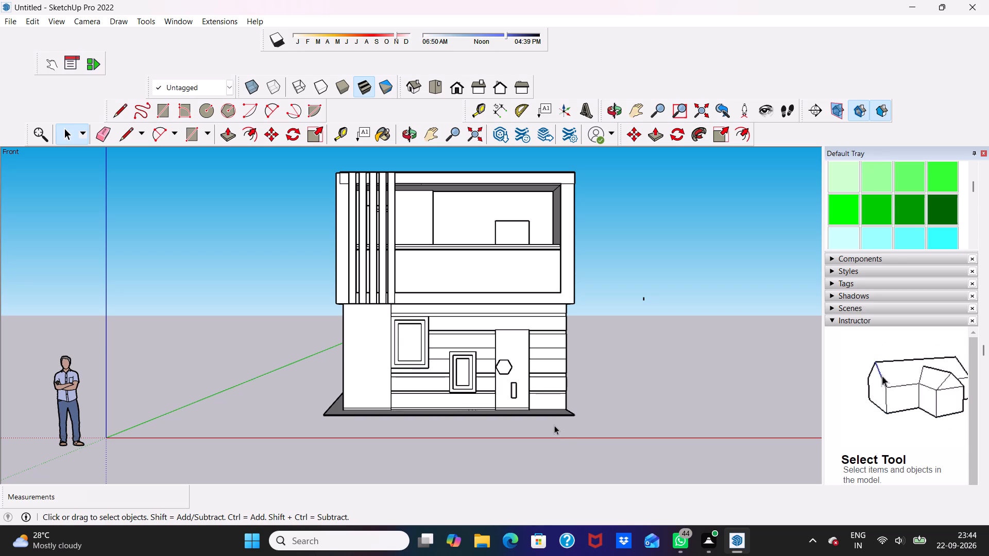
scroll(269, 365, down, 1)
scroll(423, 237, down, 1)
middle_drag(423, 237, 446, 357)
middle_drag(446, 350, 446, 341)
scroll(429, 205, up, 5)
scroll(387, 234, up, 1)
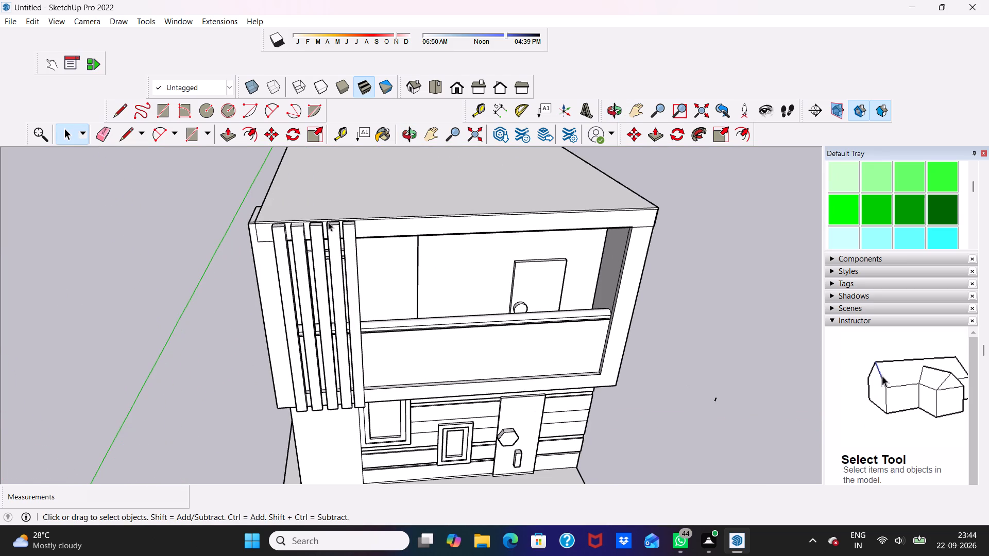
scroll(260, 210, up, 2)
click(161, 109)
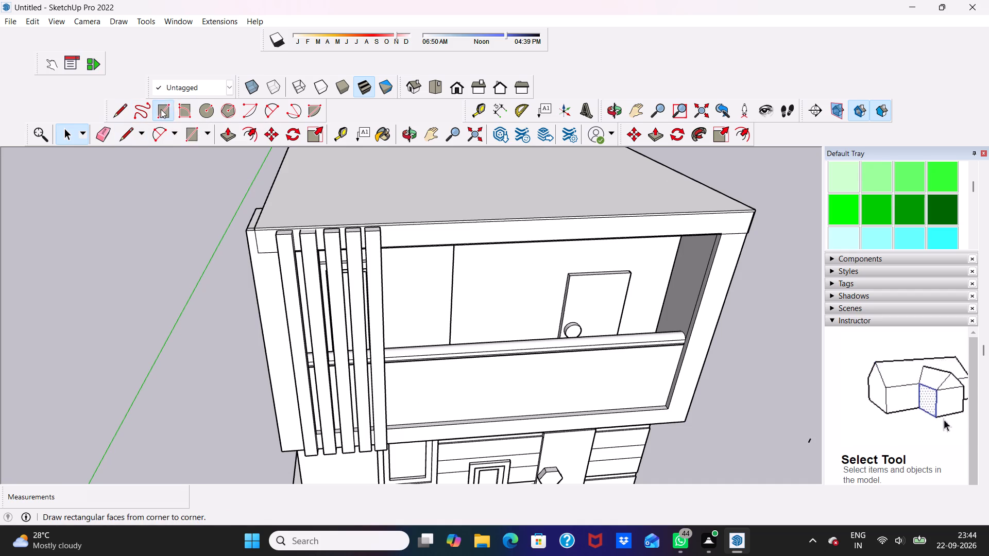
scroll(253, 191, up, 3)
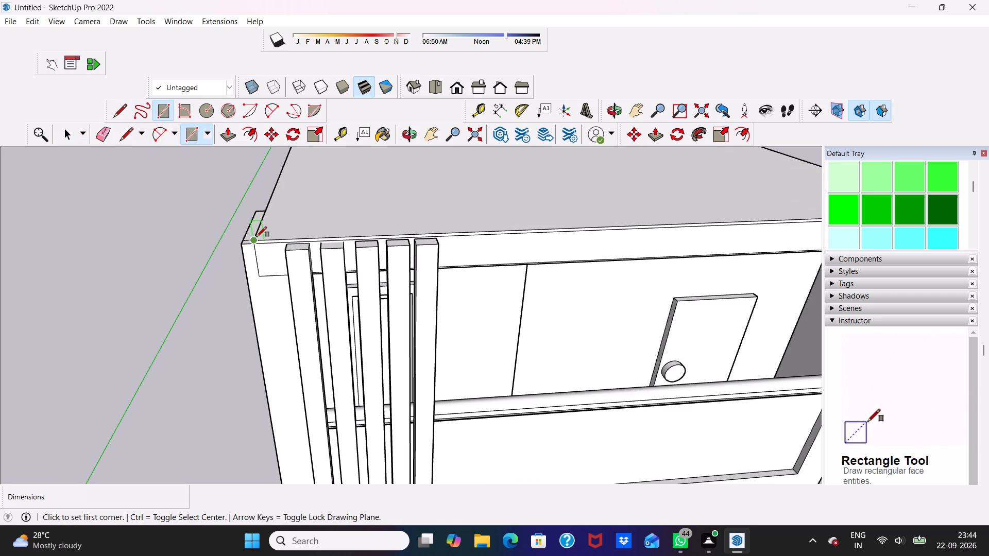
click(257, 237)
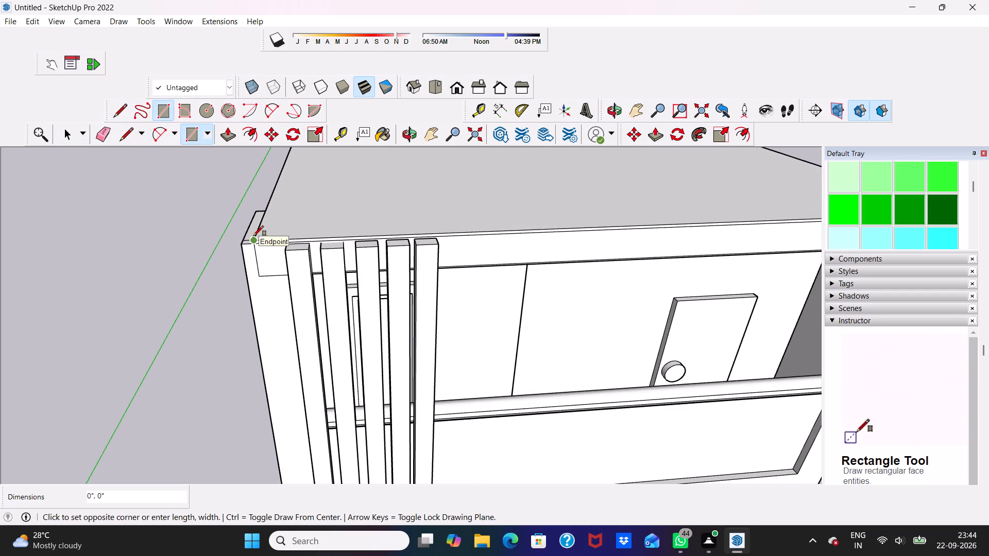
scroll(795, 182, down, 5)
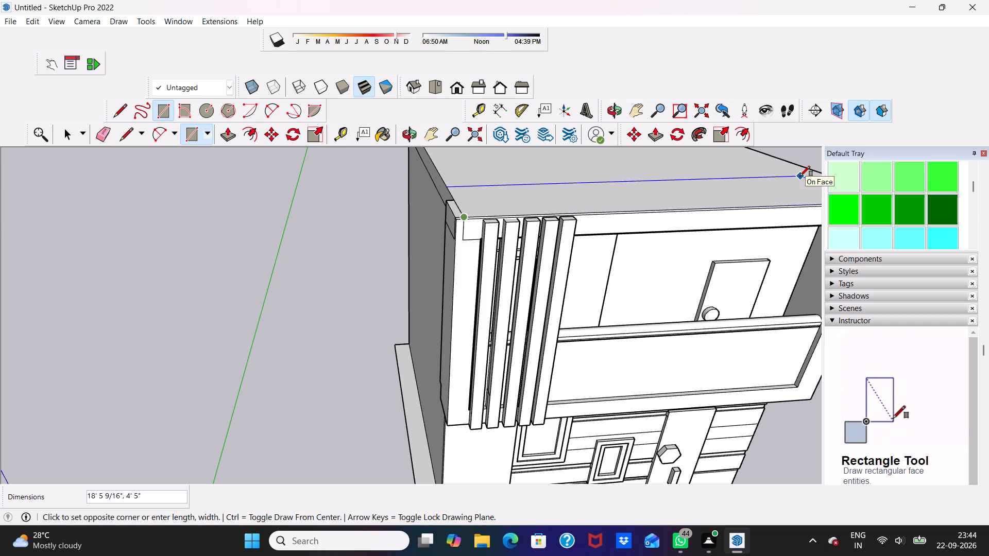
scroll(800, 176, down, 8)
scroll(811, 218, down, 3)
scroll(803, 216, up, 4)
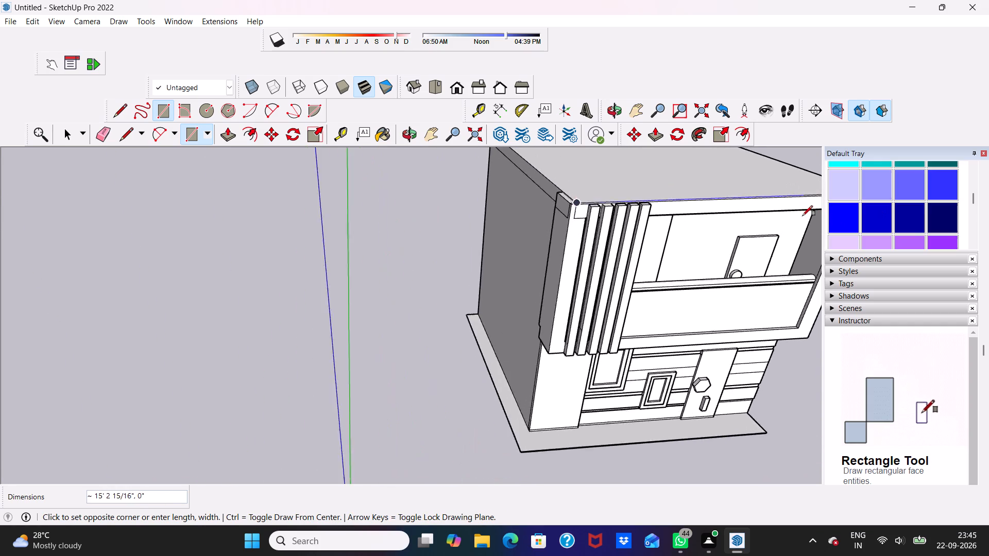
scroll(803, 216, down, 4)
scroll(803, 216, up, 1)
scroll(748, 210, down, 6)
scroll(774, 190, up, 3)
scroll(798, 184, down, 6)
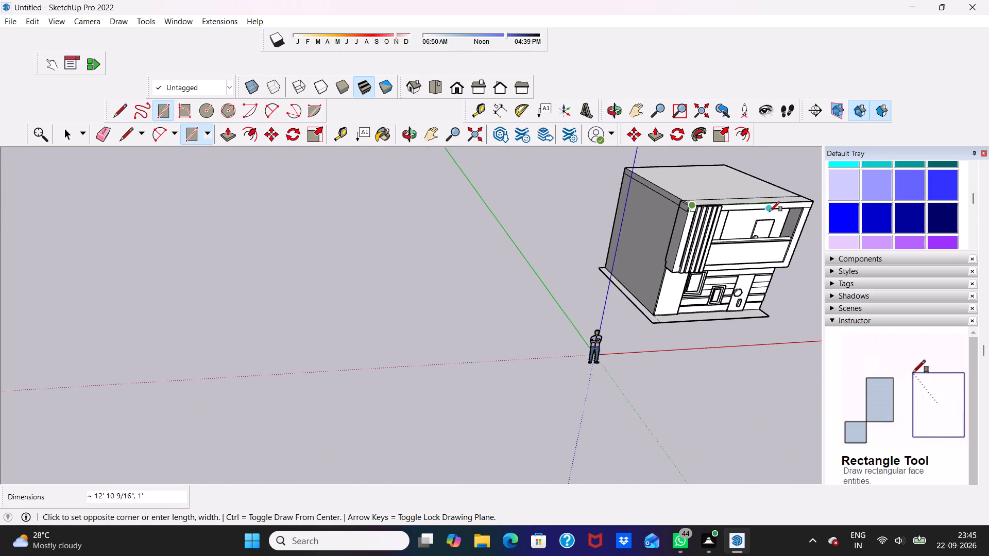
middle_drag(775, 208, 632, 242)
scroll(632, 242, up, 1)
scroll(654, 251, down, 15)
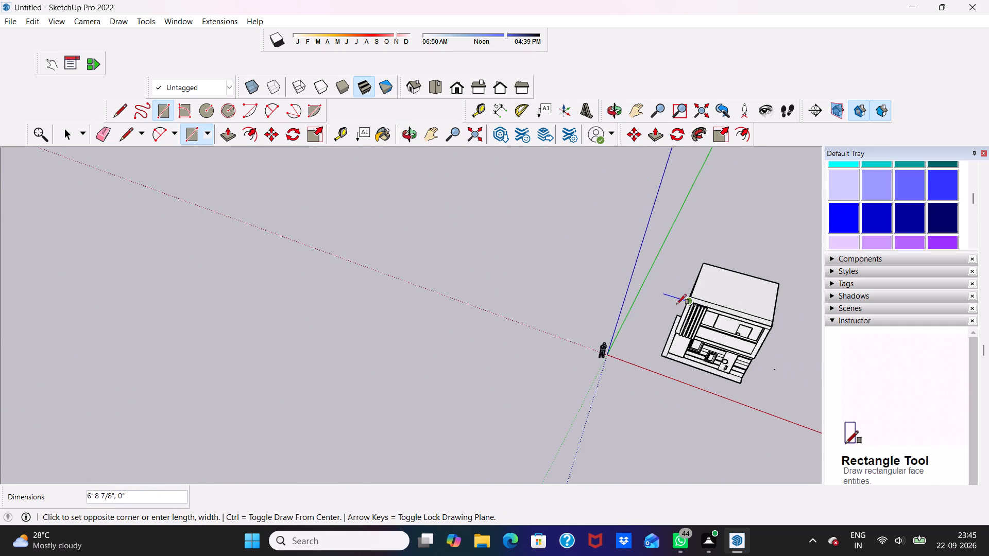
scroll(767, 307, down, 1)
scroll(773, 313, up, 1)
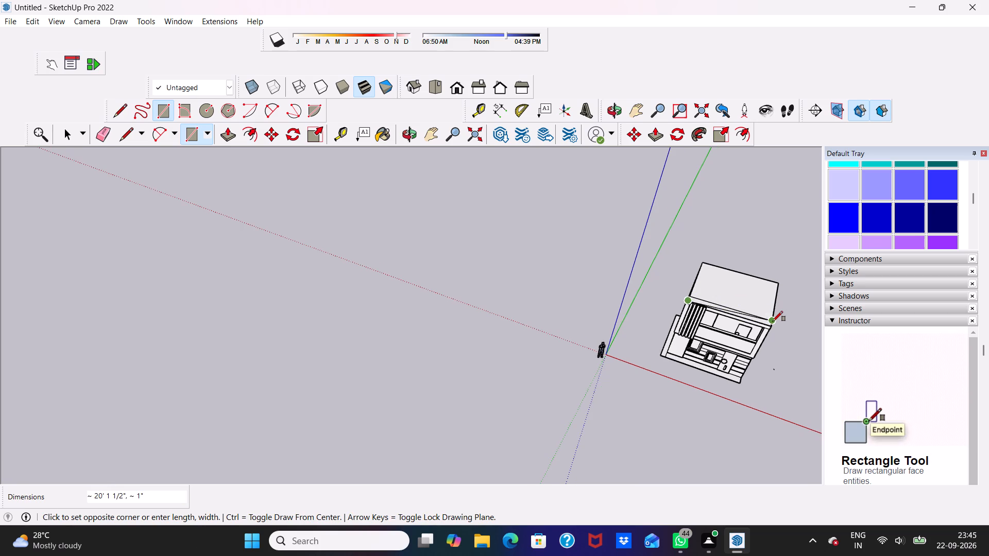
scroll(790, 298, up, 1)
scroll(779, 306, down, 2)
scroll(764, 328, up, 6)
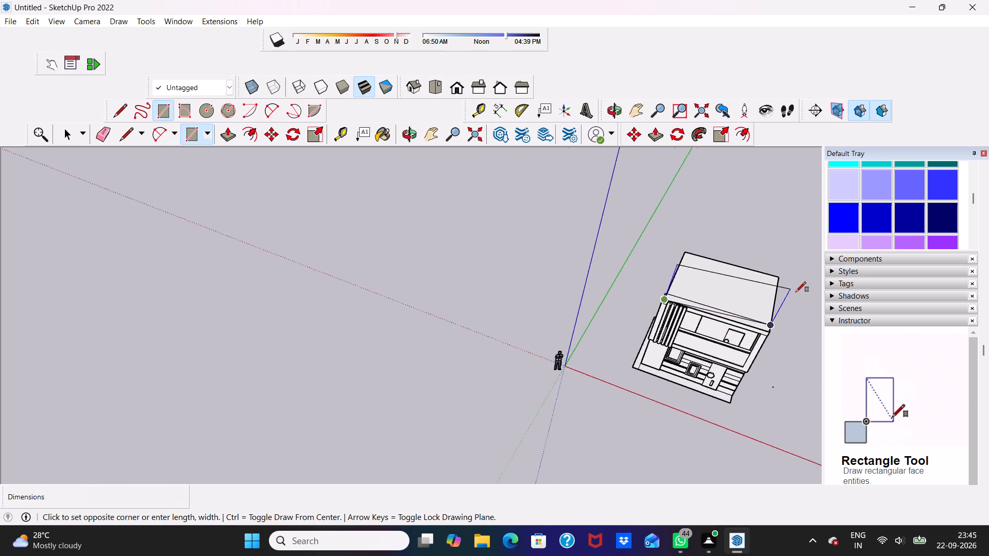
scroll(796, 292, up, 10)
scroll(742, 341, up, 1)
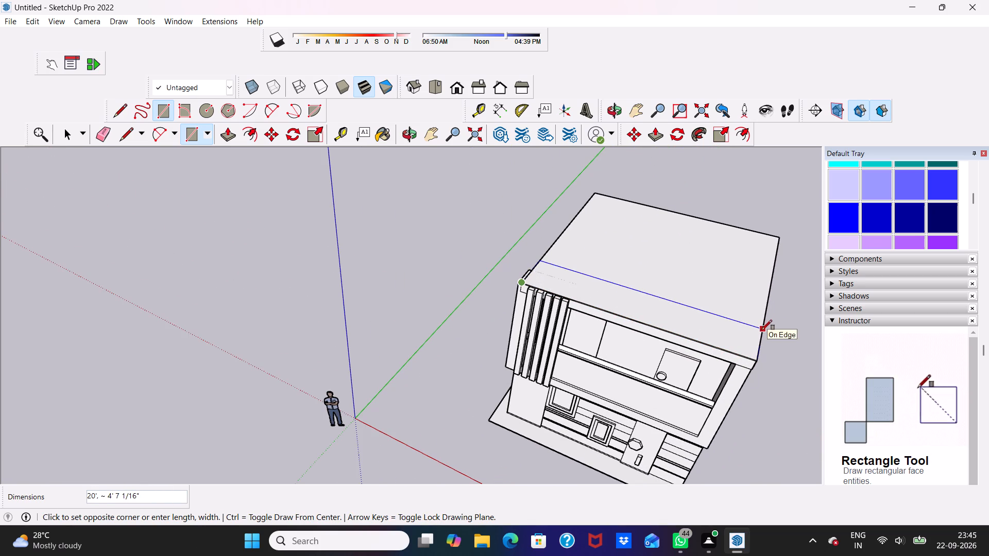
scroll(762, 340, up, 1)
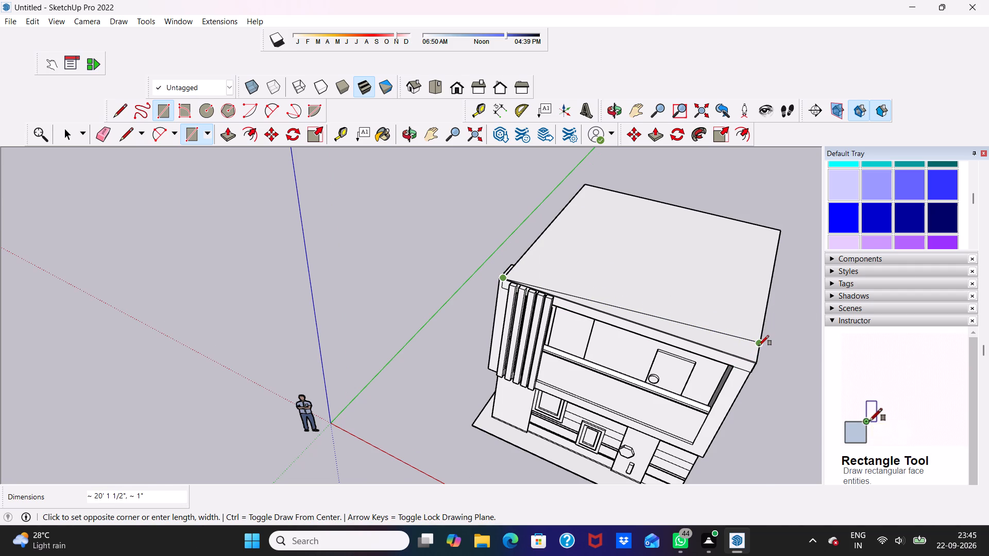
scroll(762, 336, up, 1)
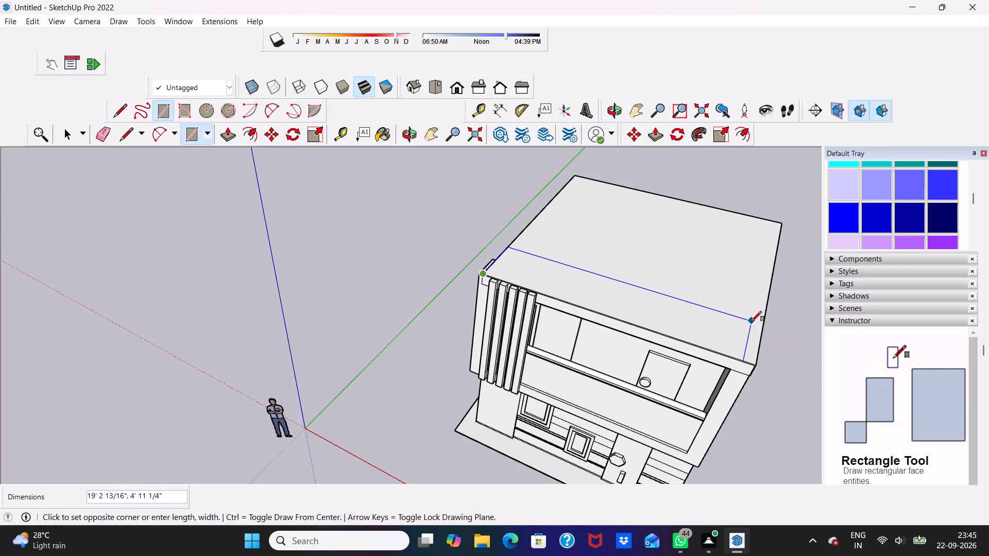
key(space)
Draw a rectangle about 19' 11 1/2" by 2' 6 3/4" along the roof's front edge, starting at its front-left corner.
scroll(752, 322, down, 2)
middle_drag(760, 333, 619, 386)
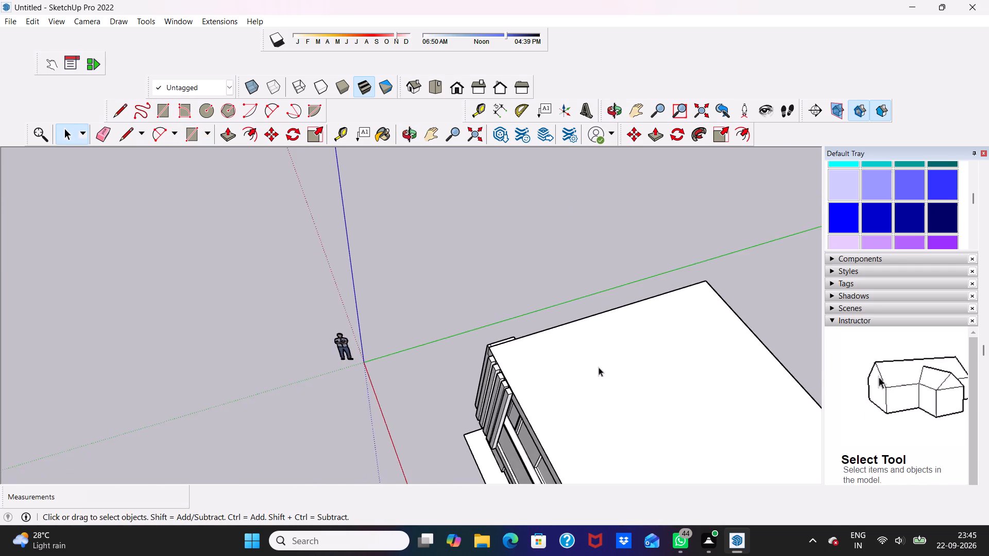
scroll(581, 337, down, 8)
middle_drag(597, 413, 544, 385)
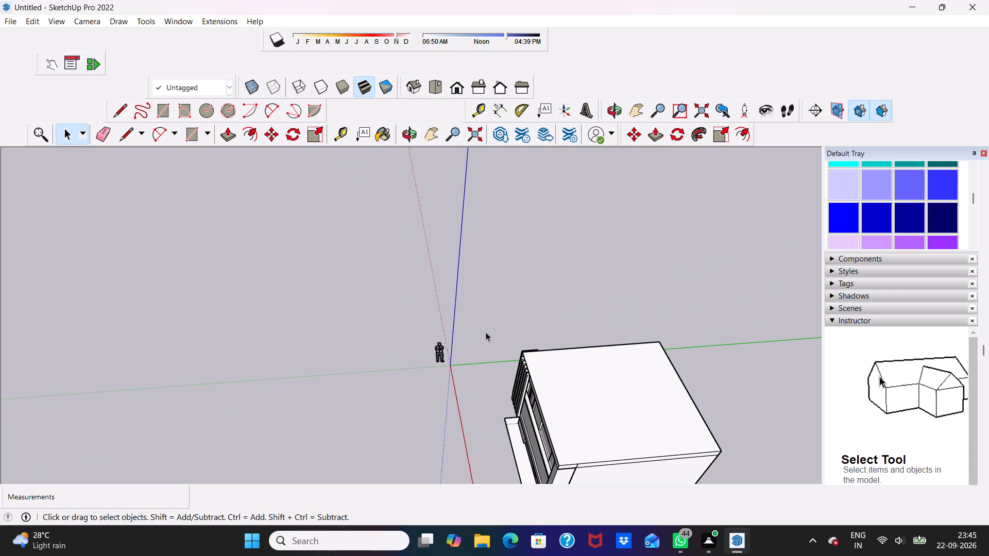
click(158, 114)
scroll(568, 394, up, 1)
scroll(532, 331, up, 8)
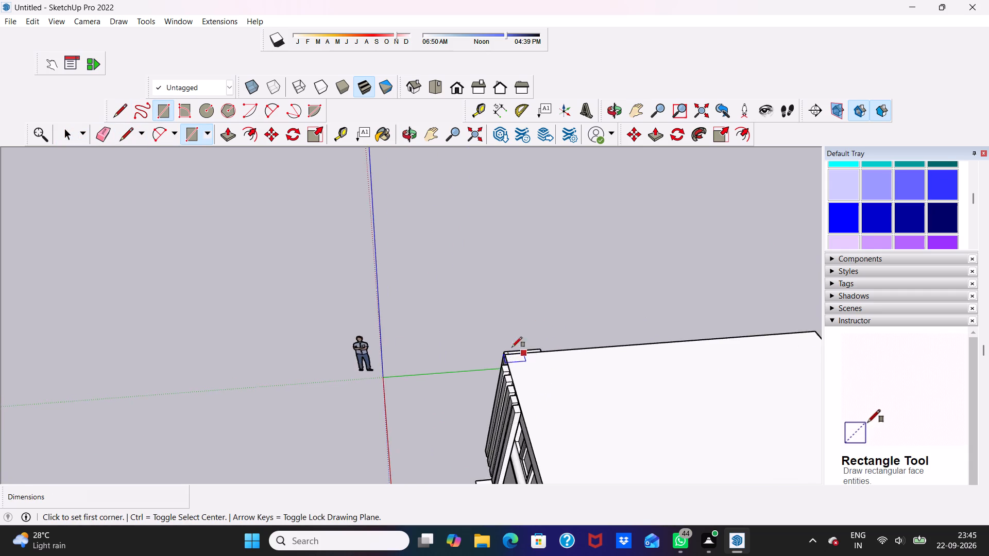
scroll(501, 340, up, 6)
click(505, 367)
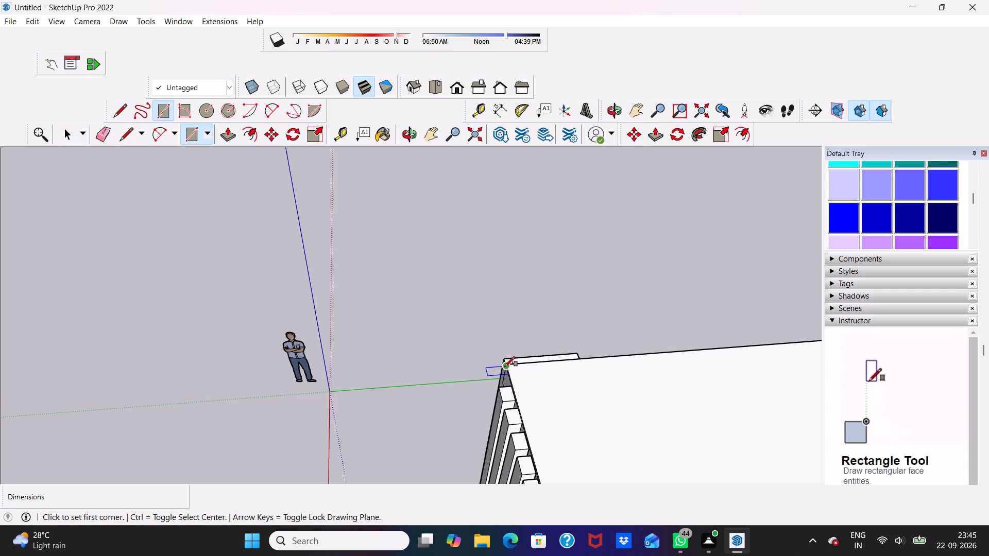
scroll(561, 404, down, 3)
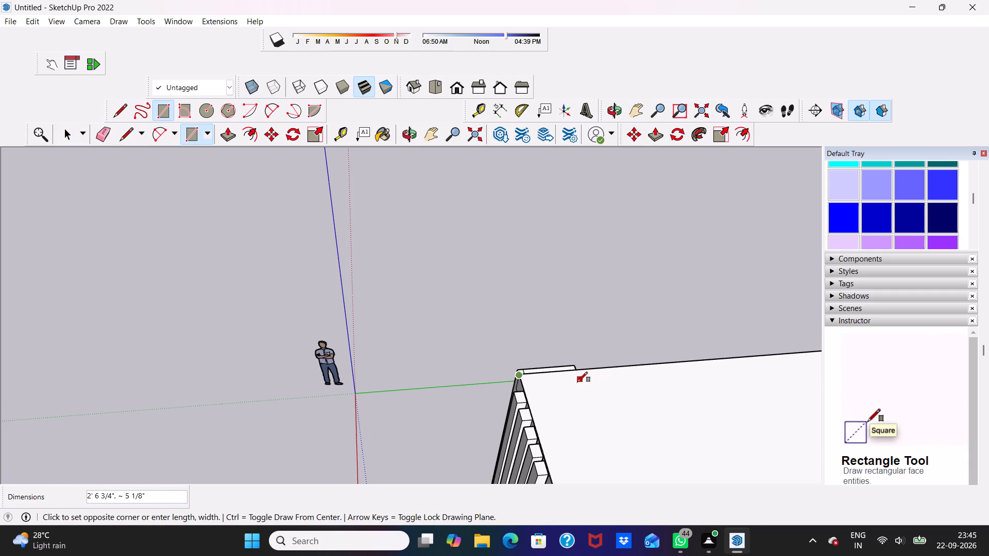
scroll(568, 390, down, 12)
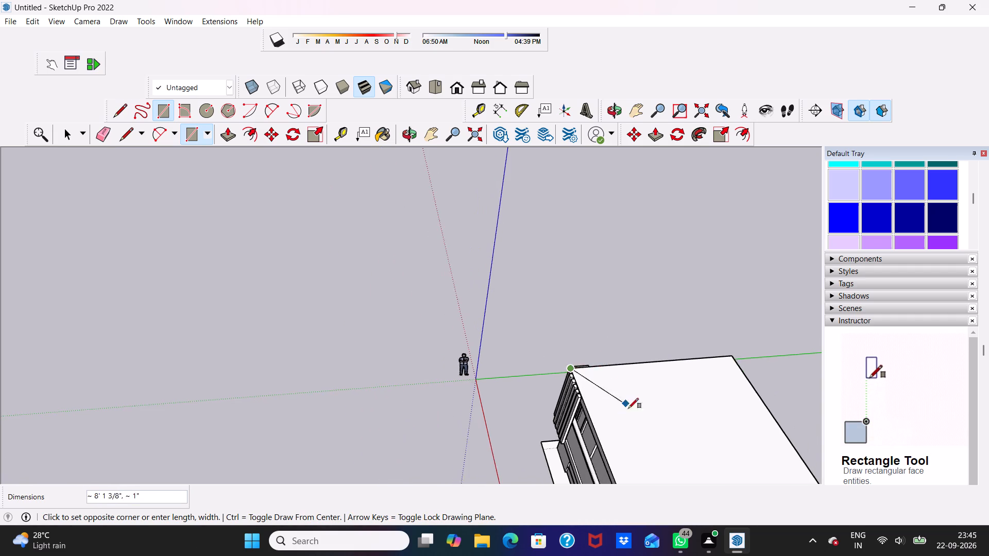
scroll(627, 406, down, 6)
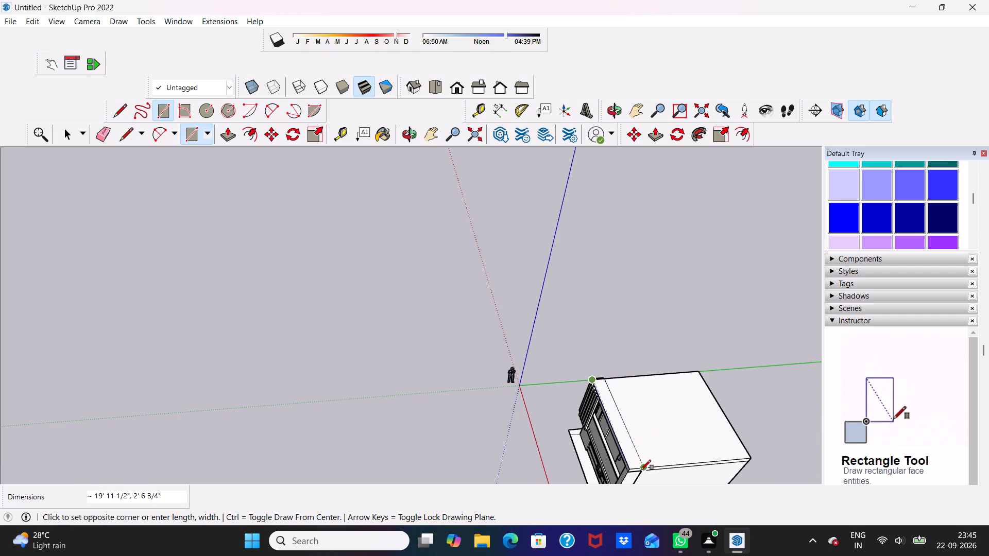
click(641, 467)
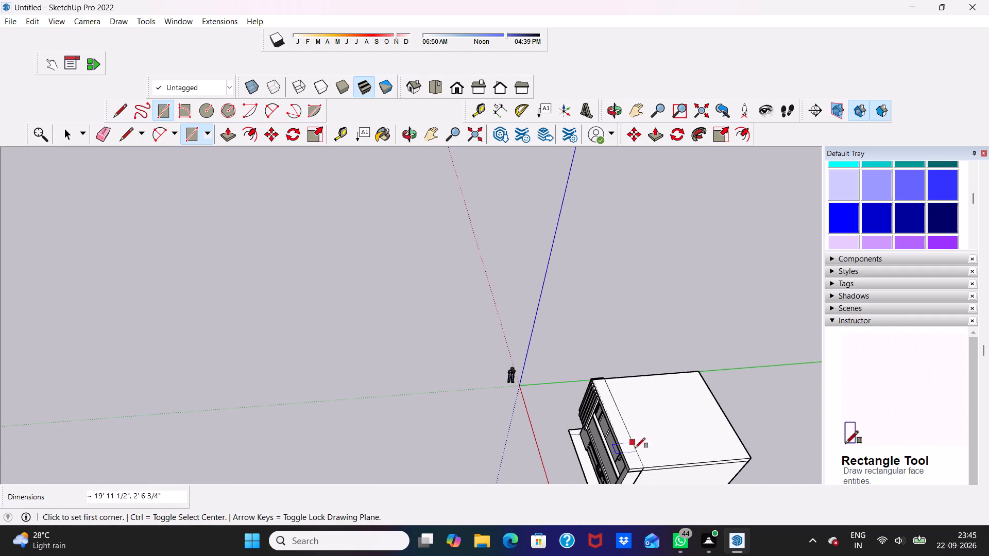
key(space)
Select the roof slab's top face, inspect its extent from the front and from above, and clear the selection.
click(632, 456)
scroll(634, 430, down, 1)
scroll(634, 430, up, 1)
scroll(634, 430, down, 2)
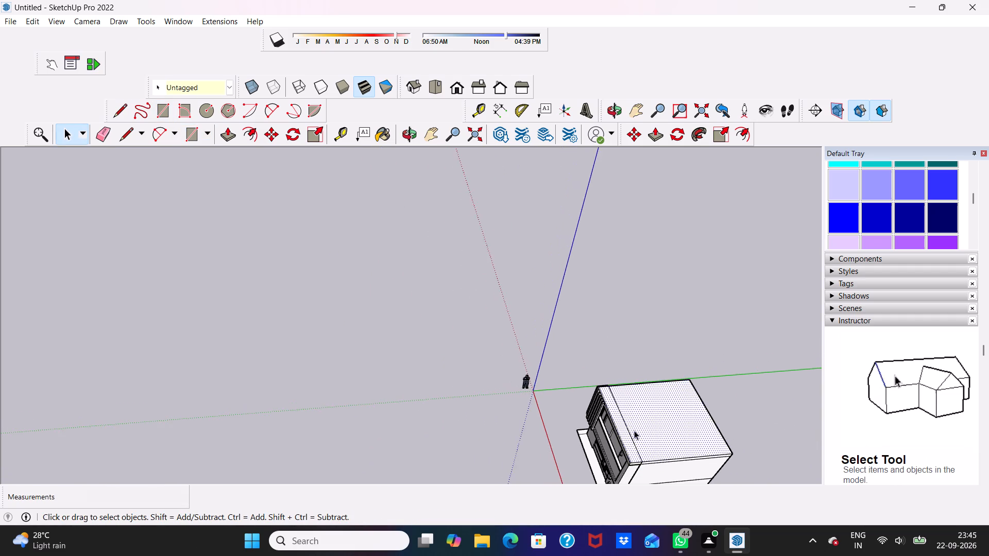
middle_drag(634, 430, 799, 499)
scroll(690, 311, up, 7)
key(space)
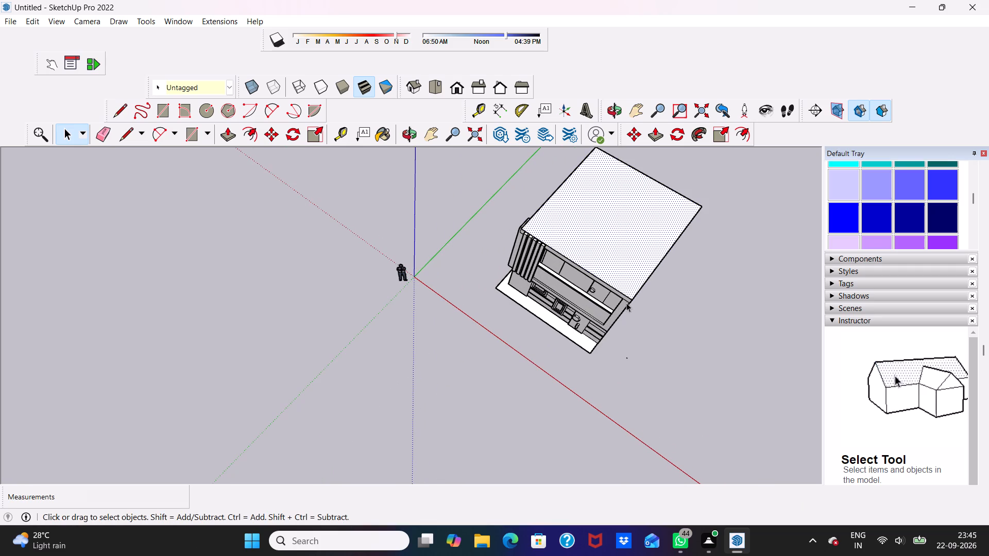
key(space)
middle_drag(614, 283, 745, 314)
scroll(548, 192, up, 5)
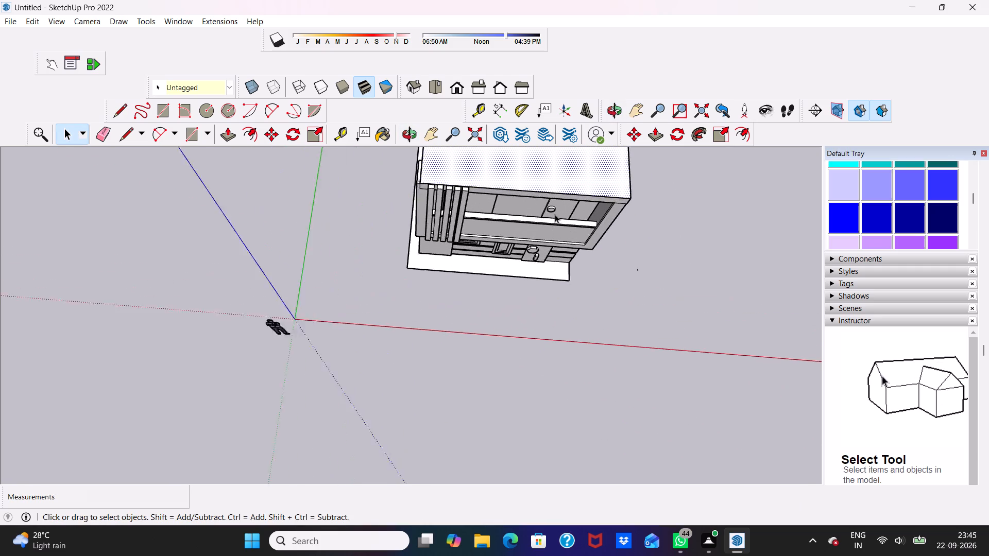
scroll(555, 214, up, 1)
scroll(518, 206, down, 2)
middle_drag(521, 210, 396, 264)
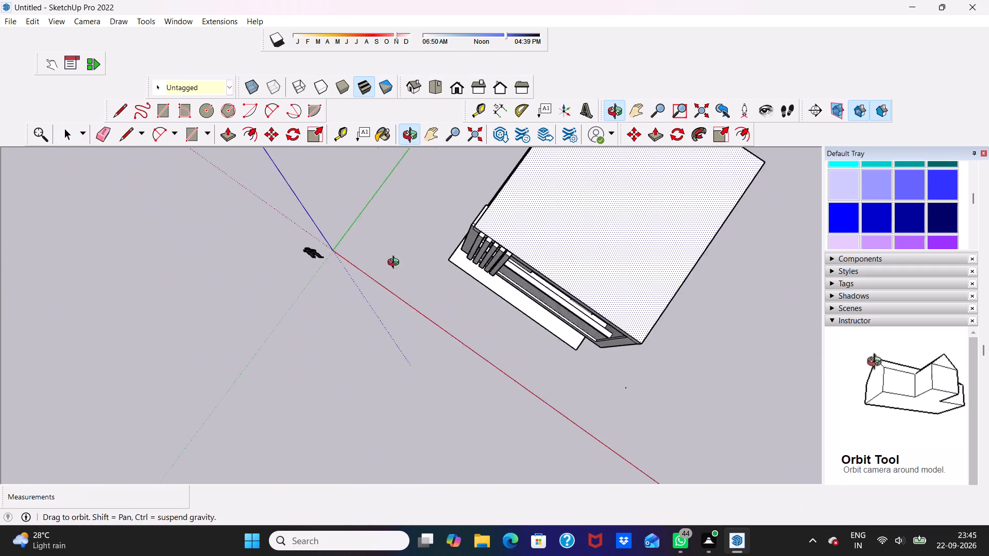
middle_drag(396, 264, 347, 277)
key(space)
click(422, 238)
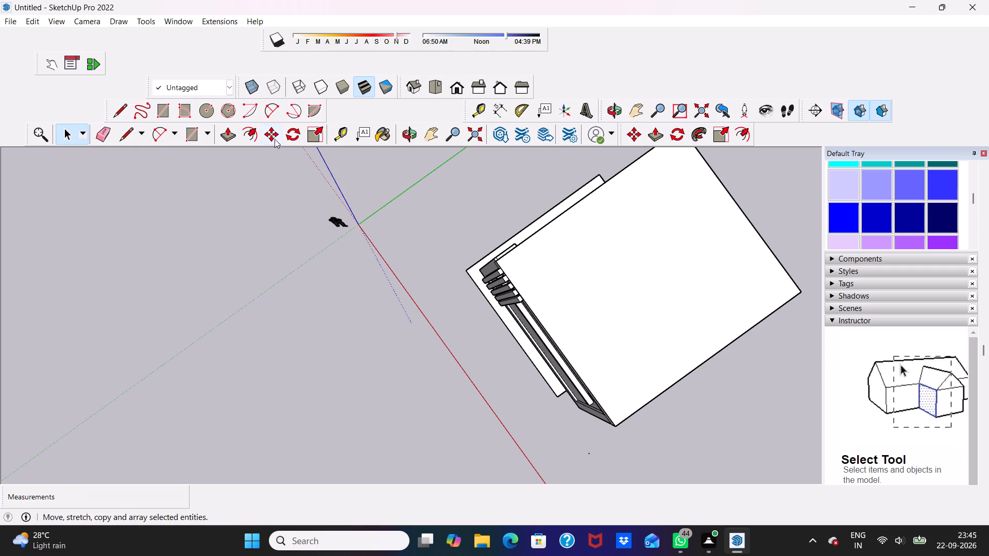
Offset the outline of the roof slab's top face inward by about 1' 7 1/16".
click(255, 133)
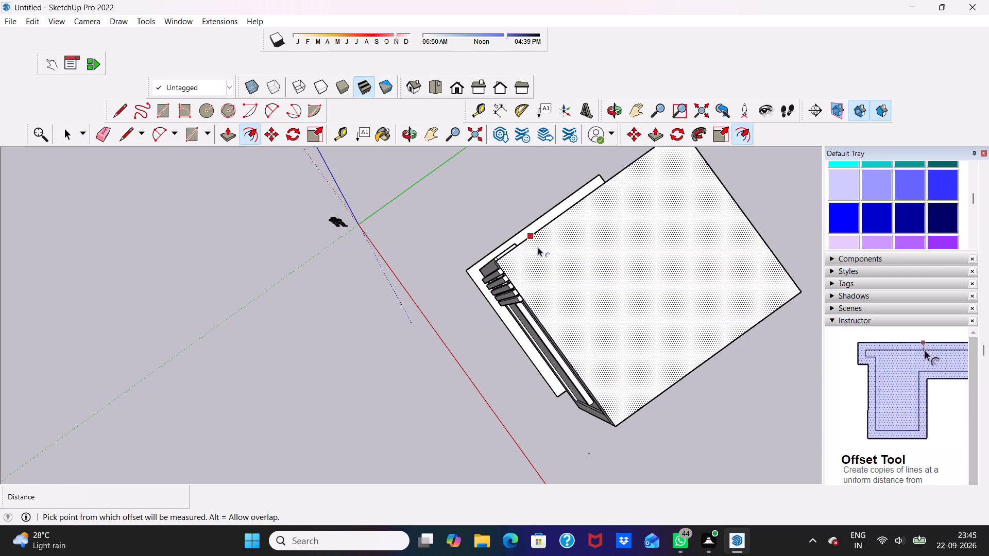
click(536, 245)
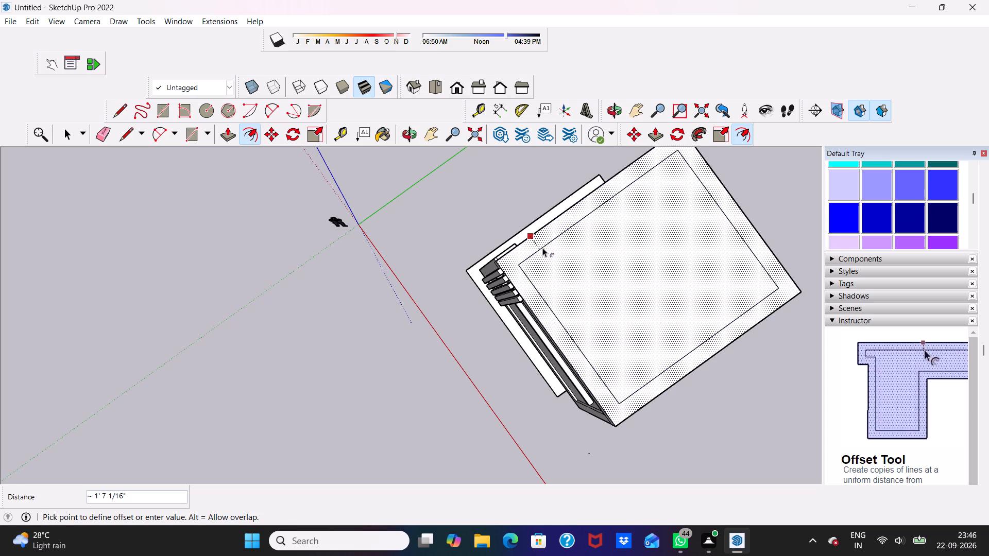
click(542, 248)
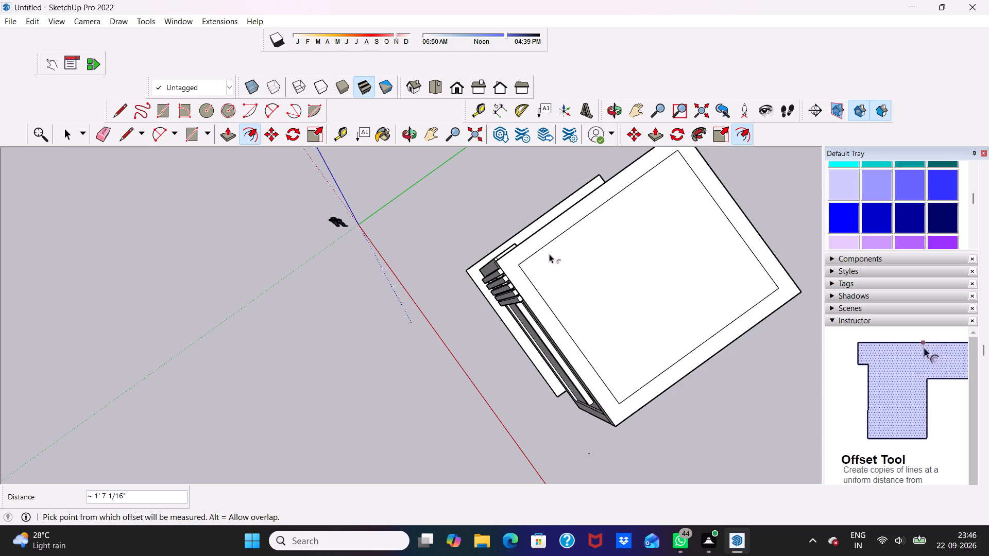
key(space)
Examine the house and the inset outline on its roof from the front, the side and above.
middle_drag(537, 299, 699, 229)
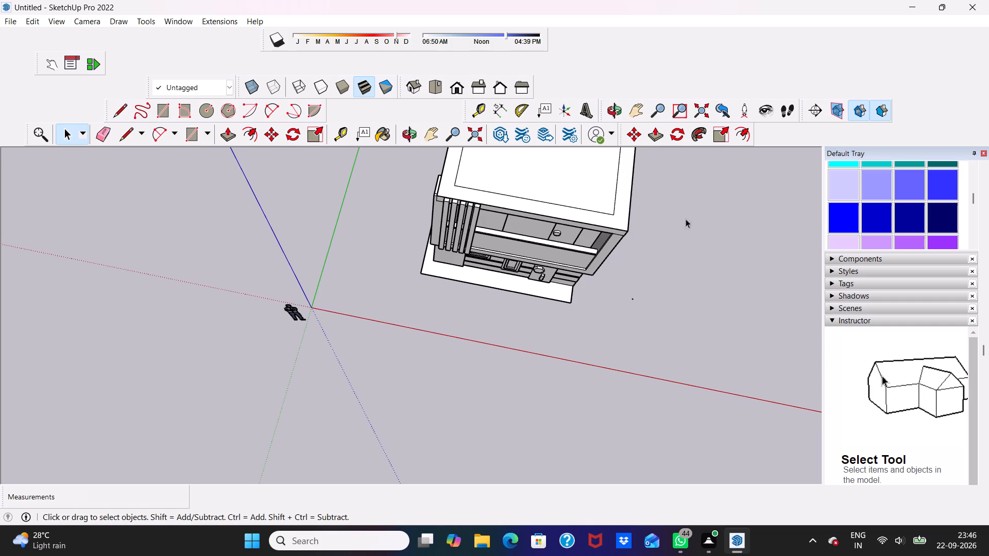
scroll(643, 220, up, 3)
scroll(539, 219, down, 4)
middle_drag(525, 214, 569, 170)
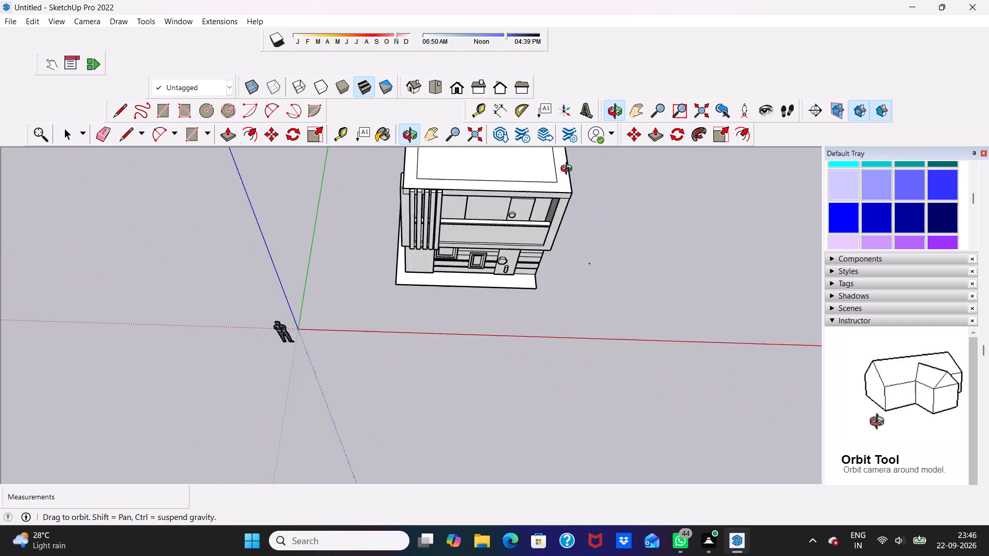
middle_drag(569, 170, 515, 200)
scroll(500, 198, up, 3)
middle_drag(493, 194, 549, 134)
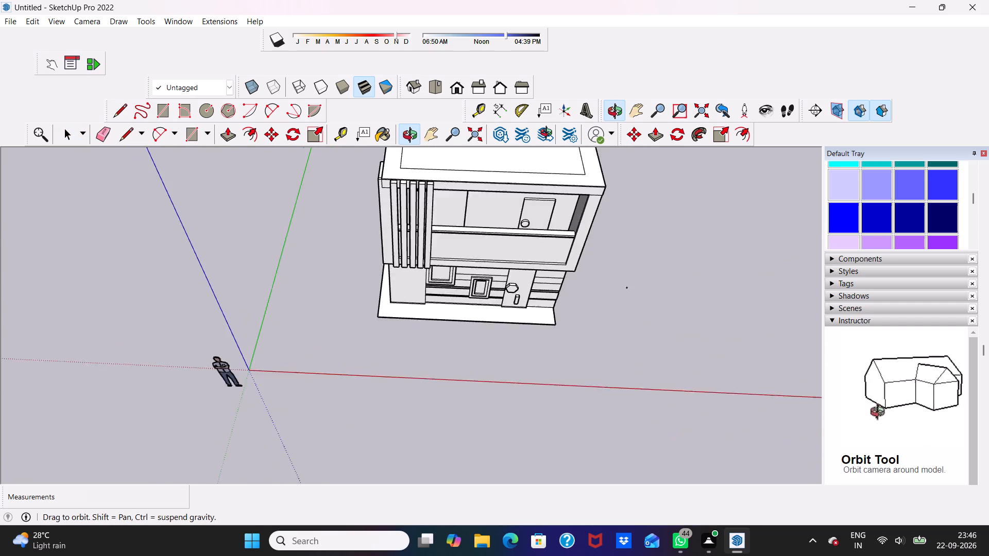
middle_drag(549, 134, 589, 147)
middle_click(589, 148)
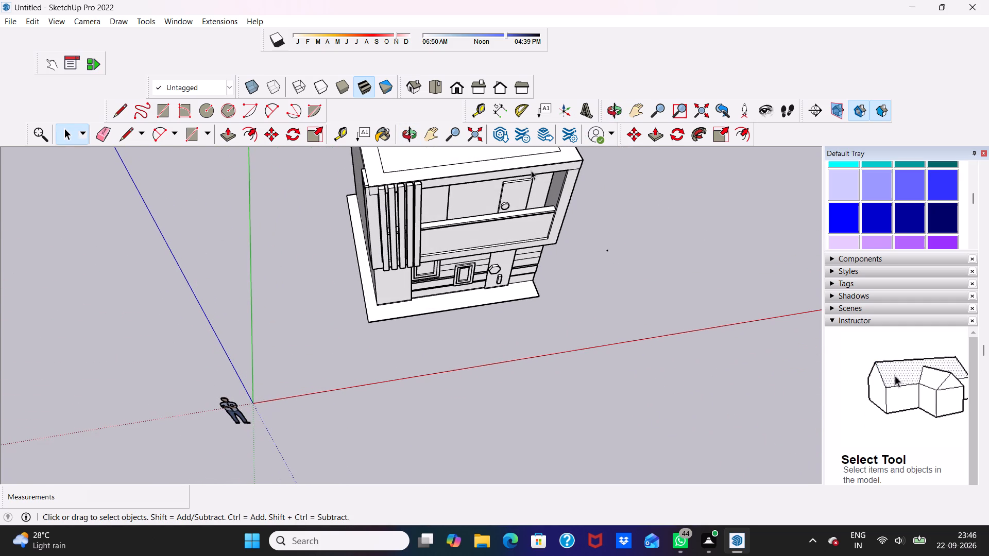
scroll(531, 170, down, 3)
middle_drag(525, 175, 357, 50)
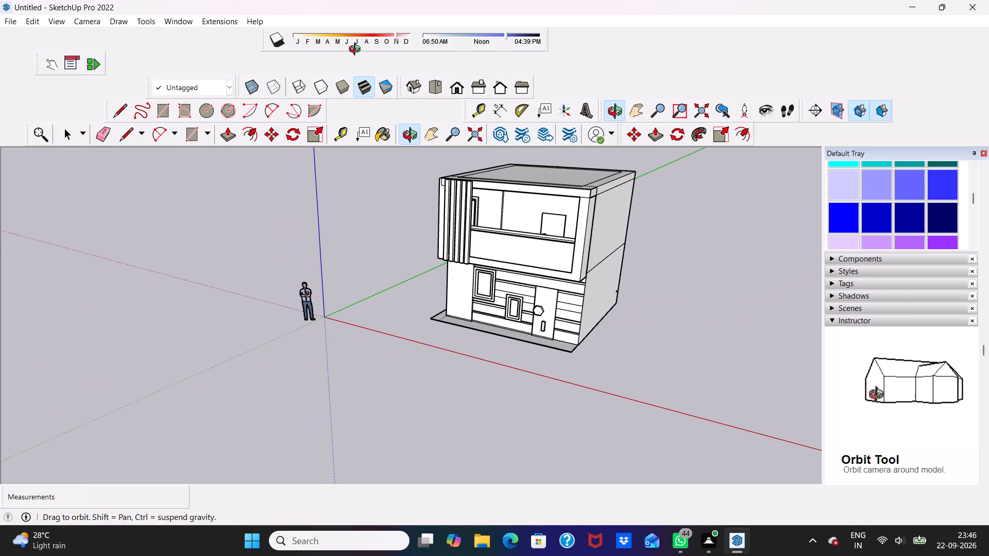
middle_drag(357, 50, 450, 55)
scroll(443, 134, up, 11)
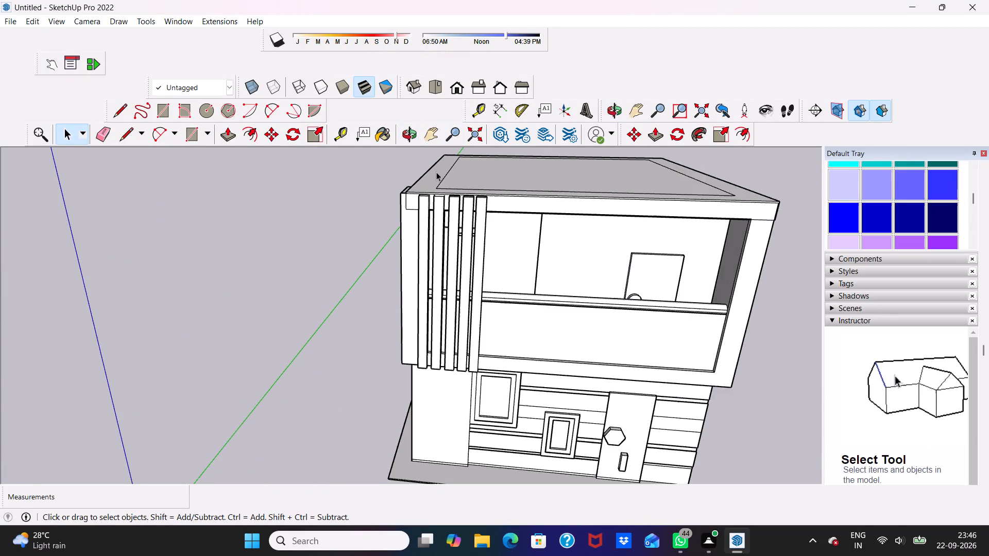
Draw a line from the inset outline's front-left corner straight to the roof's front edge.
scroll(441, 185, up, 3)
scroll(443, 186, down, 1)
middle_drag(443, 186, 444, 249)
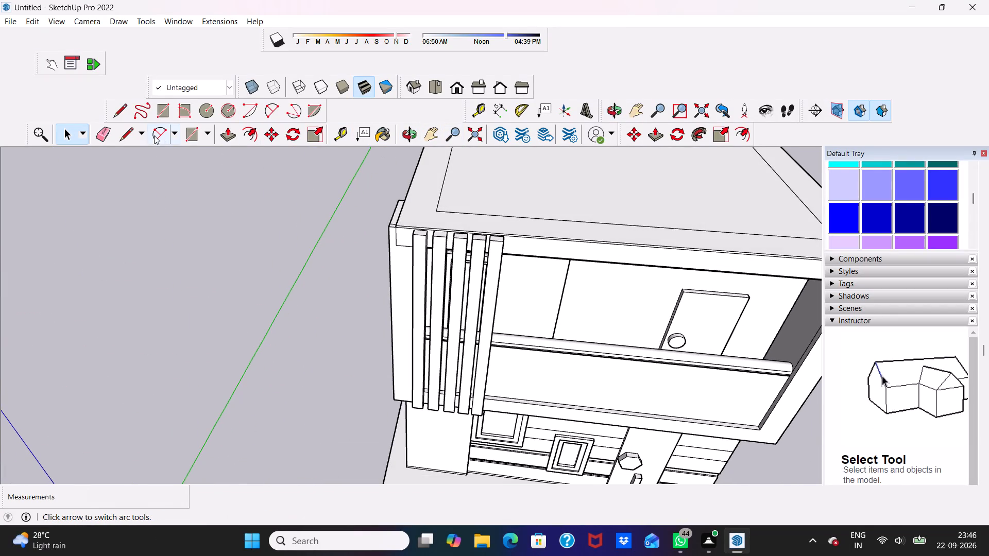
click(125, 133)
scroll(403, 237, up, 2)
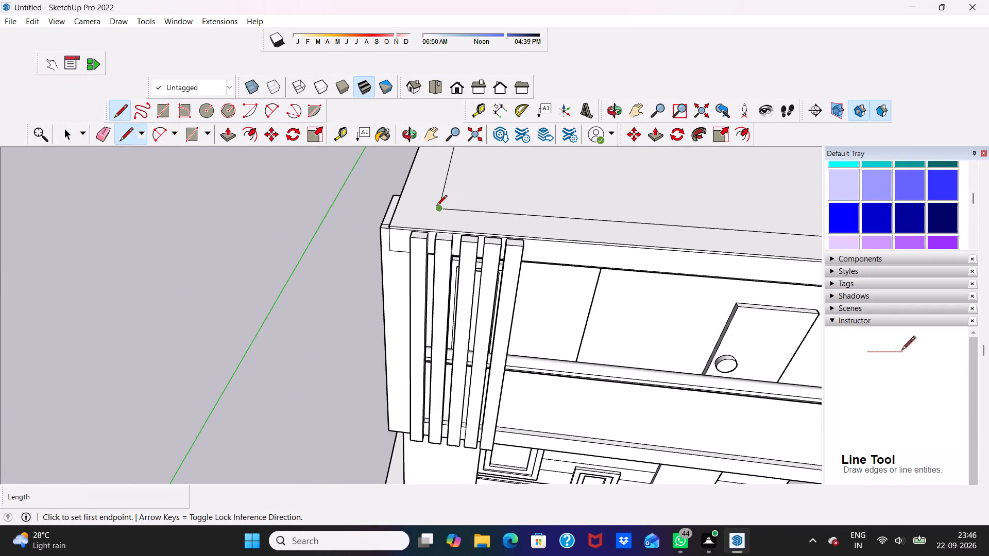
click(436, 206)
click(436, 227)
Draw a line about 1' 7 1/16" long from the inset outline's front-right corner to the roof's front edge.
scroll(449, 182, up, 1)
scroll(449, 186, down, 4)
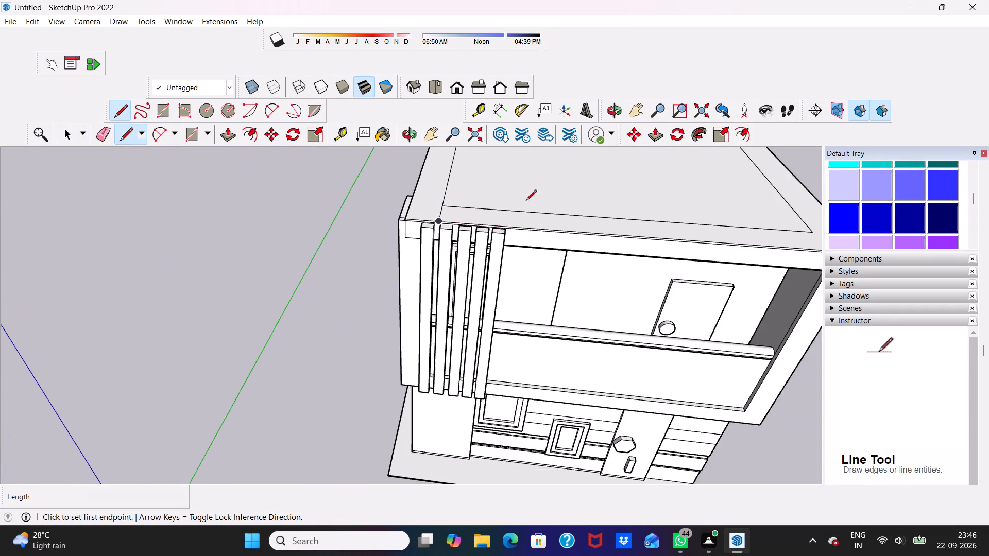
scroll(526, 201, down, 5)
scroll(732, 202, up, 2)
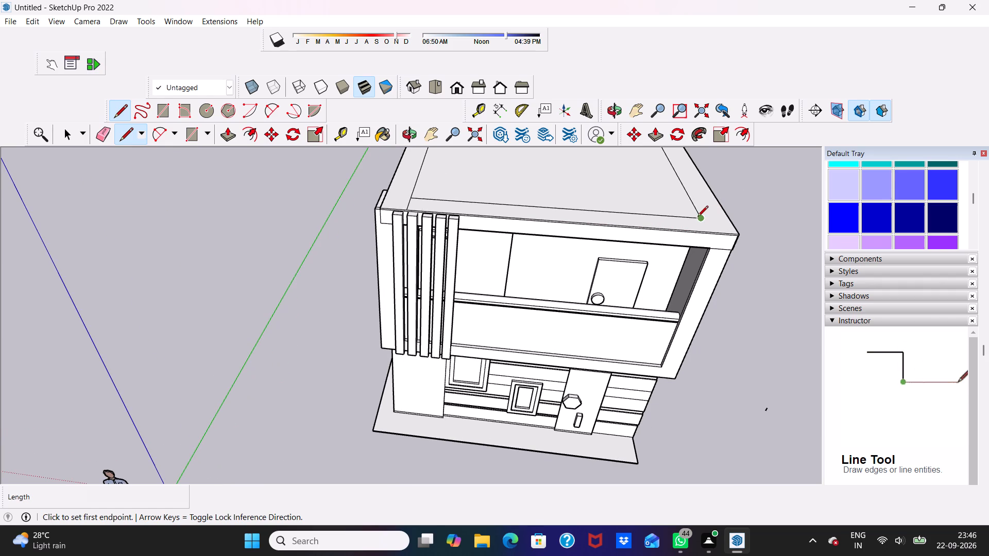
click(697, 216)
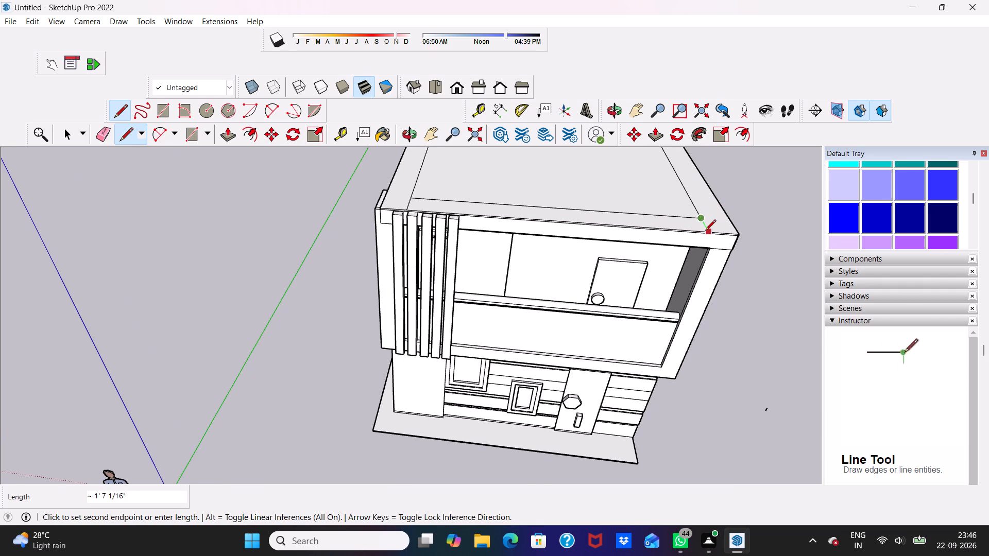
click(705, 231)
scroll(715, 217, down, 3)
key(space)
key(space)
Select the roof's border face to check how the new lines divide it, and clear the selection.
scroll(692, 237, down, 2)
middle_drag(694, 242, 693, 239)
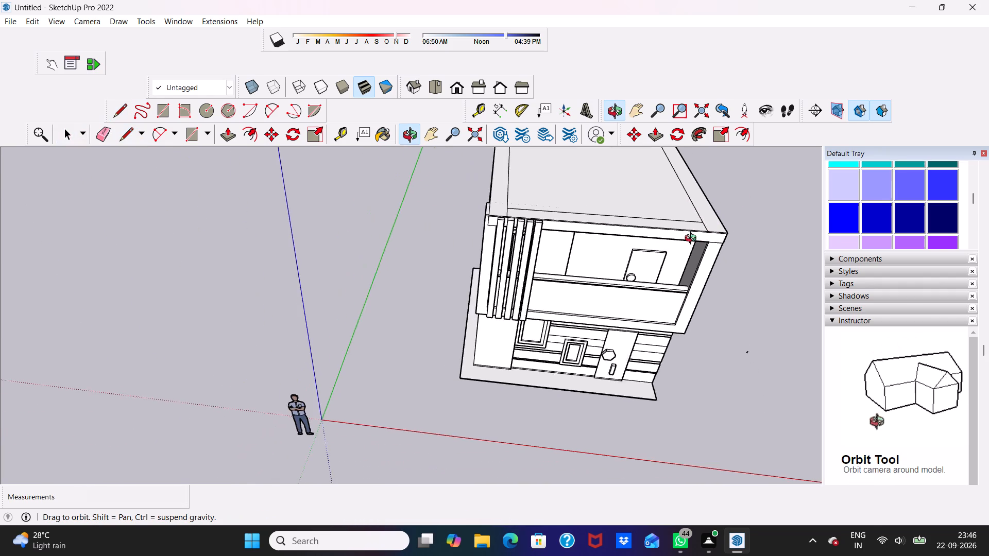
middle_drag(693, 239, 679, 163)
scroll(701, 201, up, 3)
scroll(705, 187, down, 2)
middle_drag(702, 192, 713, 292)
scroll(702, 192, down, 1)
click(493, 198)
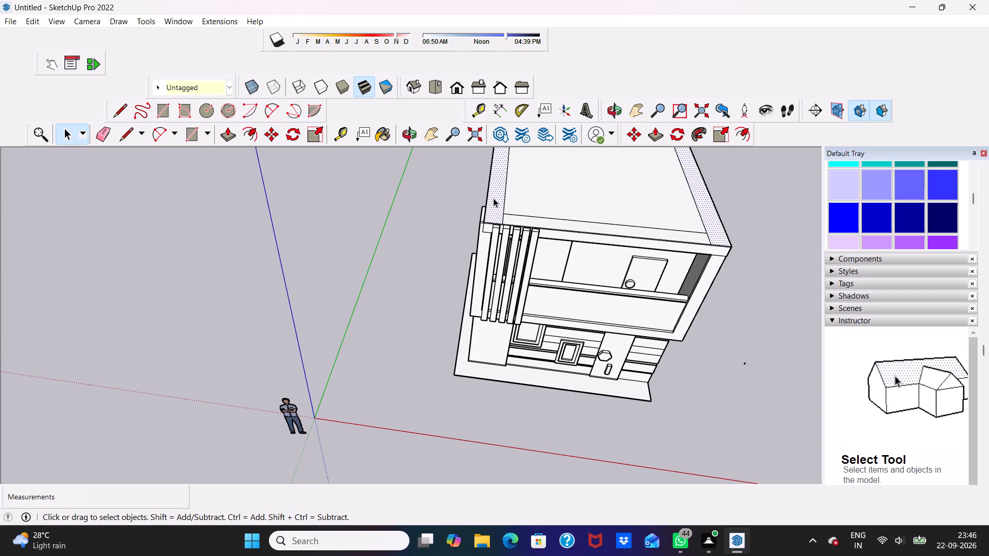
scroll(482, 201, down, 2)
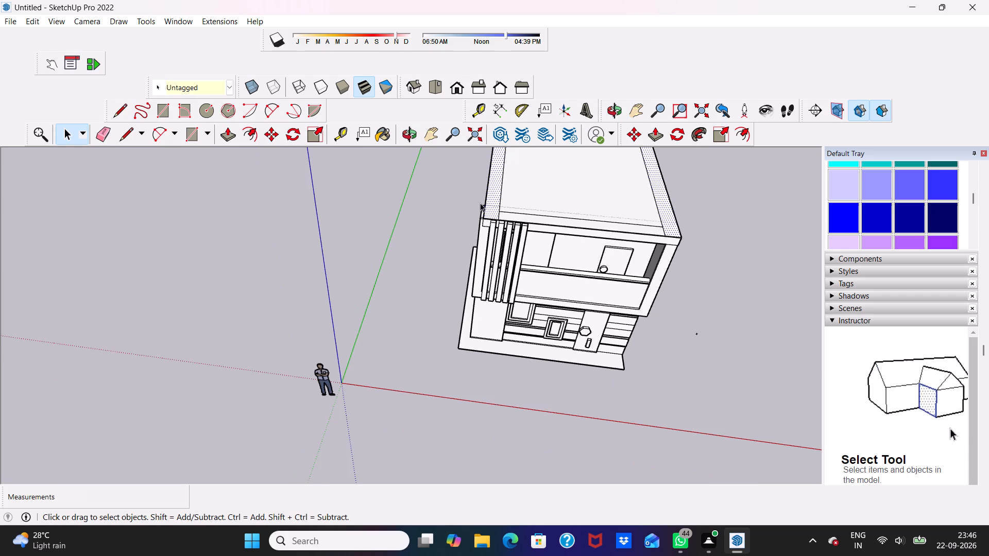
scroll(476, 197, down, 7)
scroll(518, 160, up, 17)
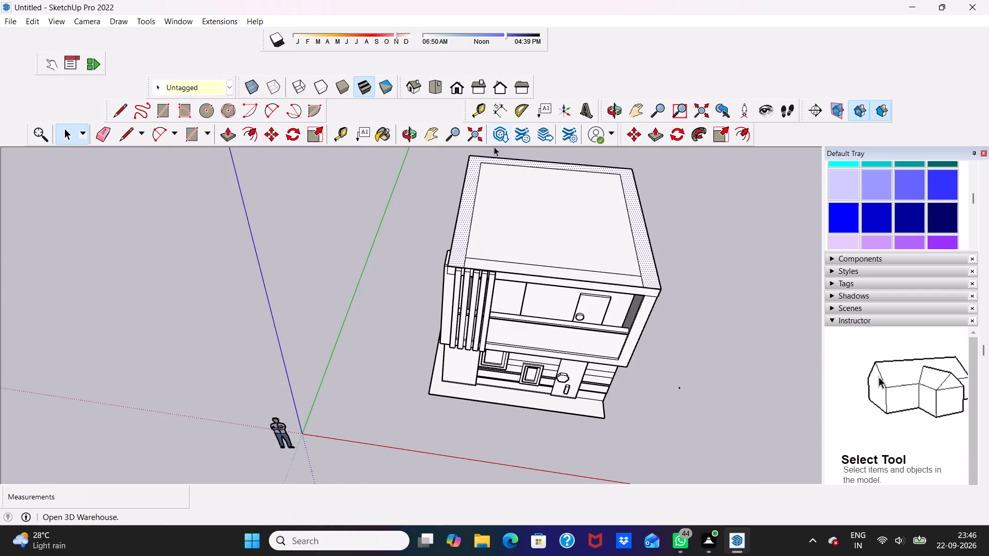
scroll(482, 148, up, 6)
double_click(480, 167)
scroll(480, 167, up, 1)
triple_click(480, 167)
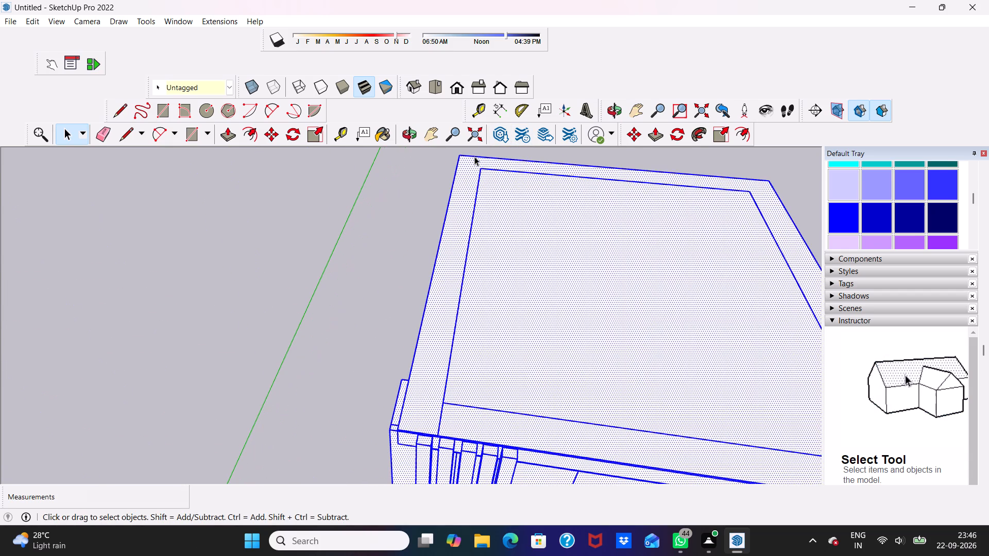
scroll(478, 176, up, 3)
click(408, 177)
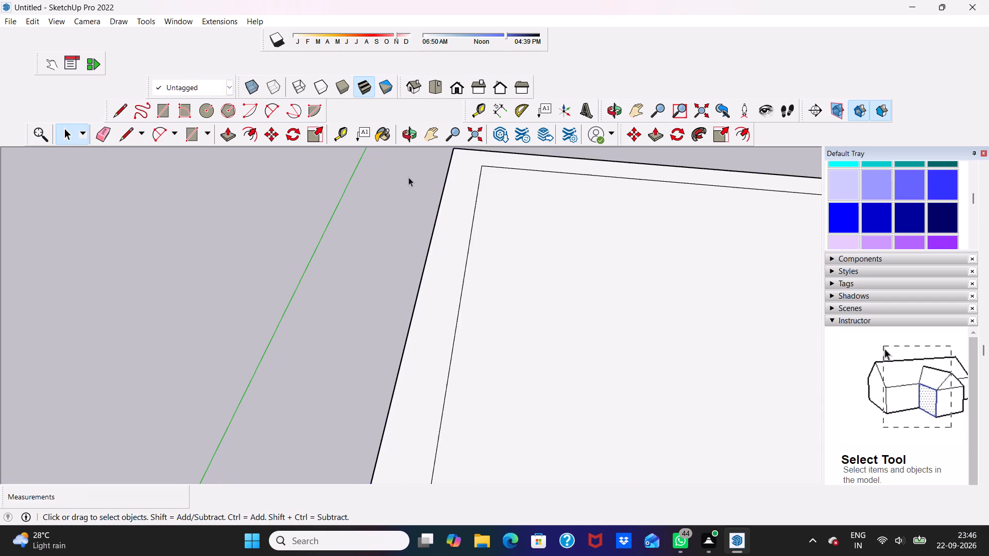
scroll(422, 171, down, 1)
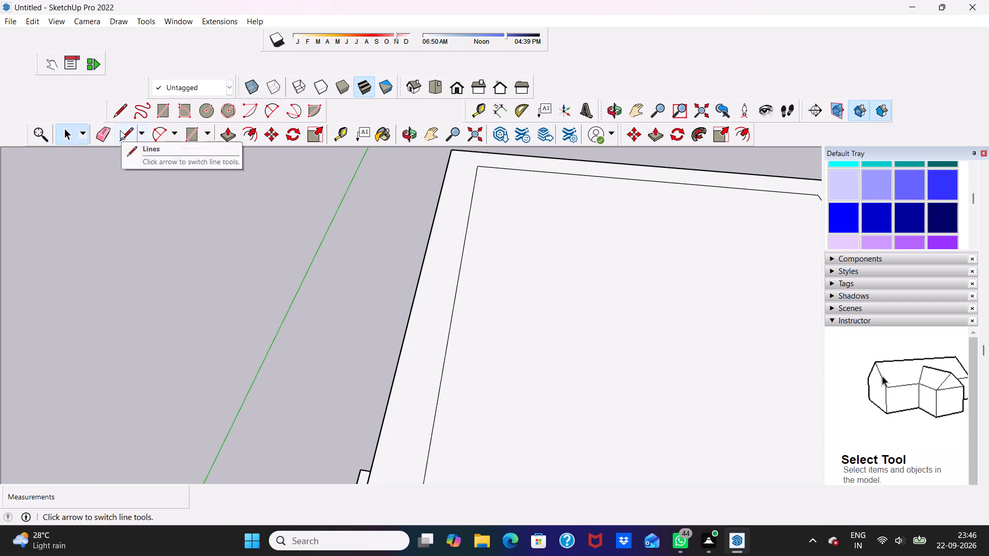
Draw a line about 1' 7 1/16" long between the roof's back edge and the inset outline's back-left corner.
click(120, 130)
scroll(342, 156, up, 1)
scroll(440, 187, down, 6)
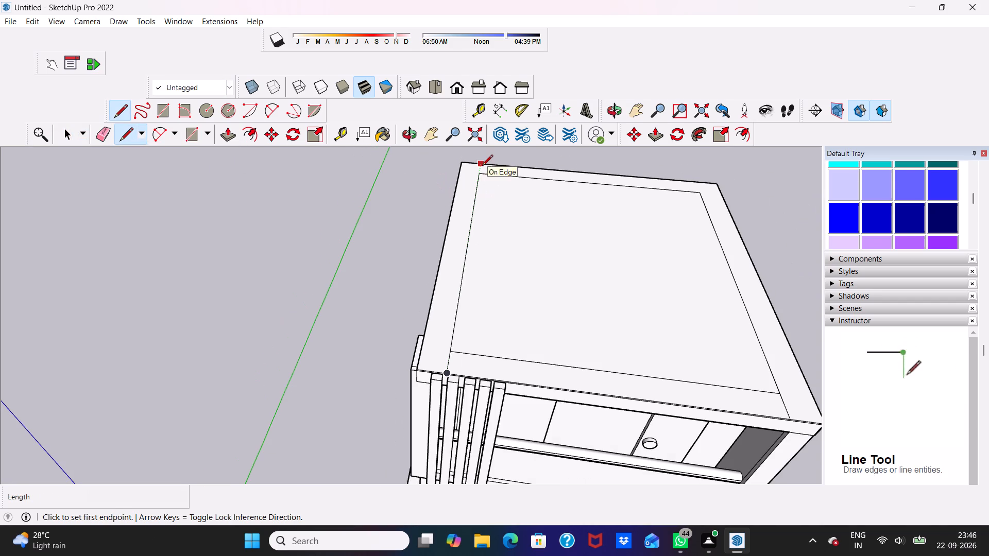
click(479, 164)
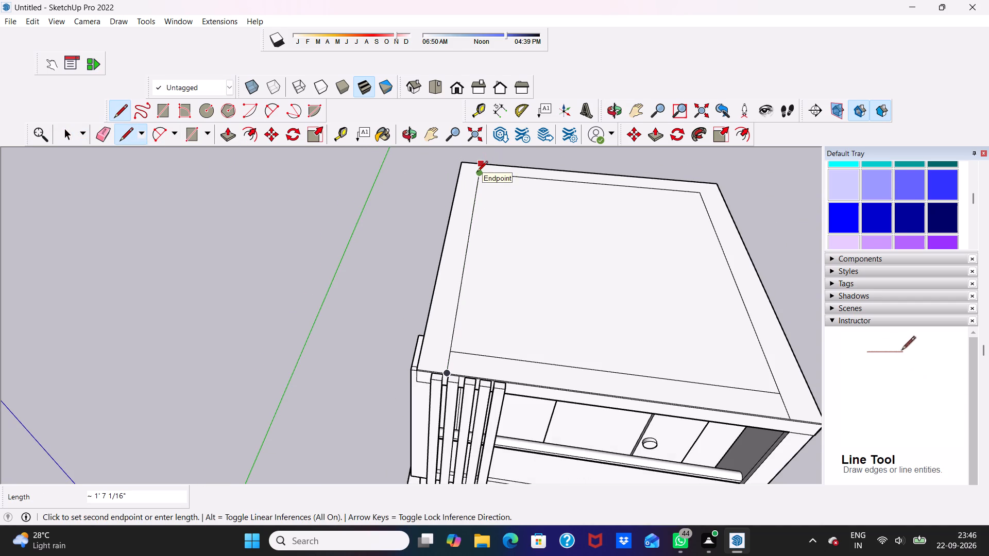
click(477, 172)
Draw a short line from the inset outline's back-right corner to the roof's back edge.
scroll(570, 195, down, 1)
scroll(701, 187, up, 4)
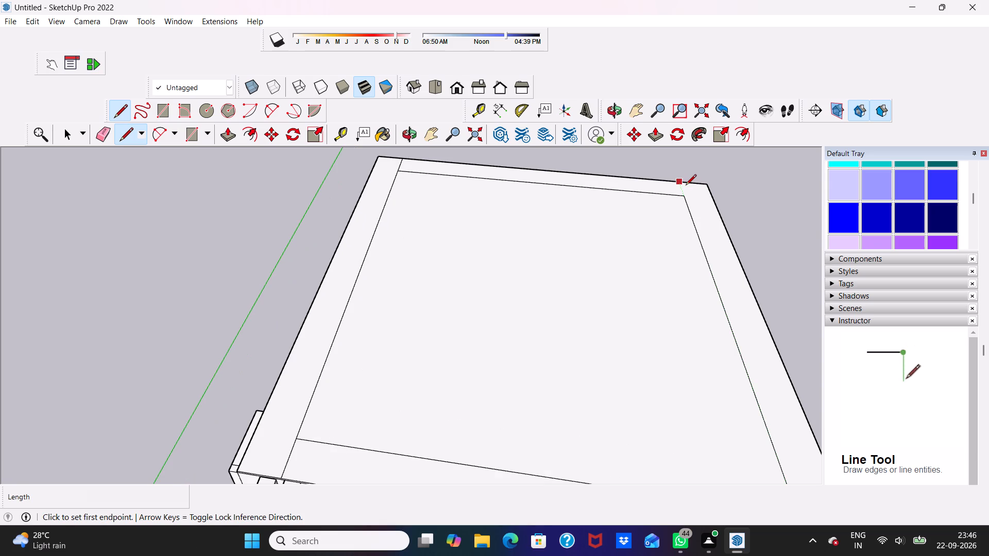
scroll(688, 182, up, 5)
click(685, 185)
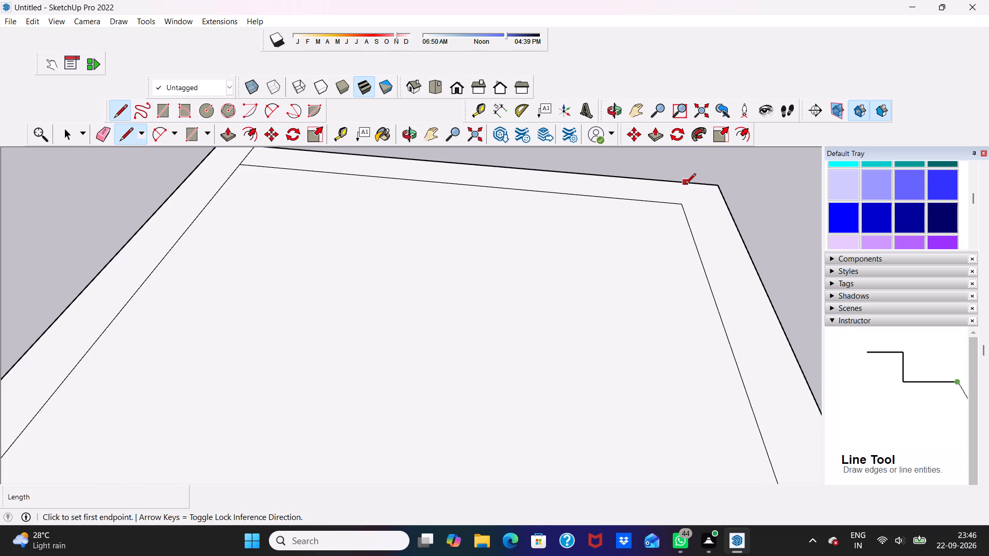
key(space)
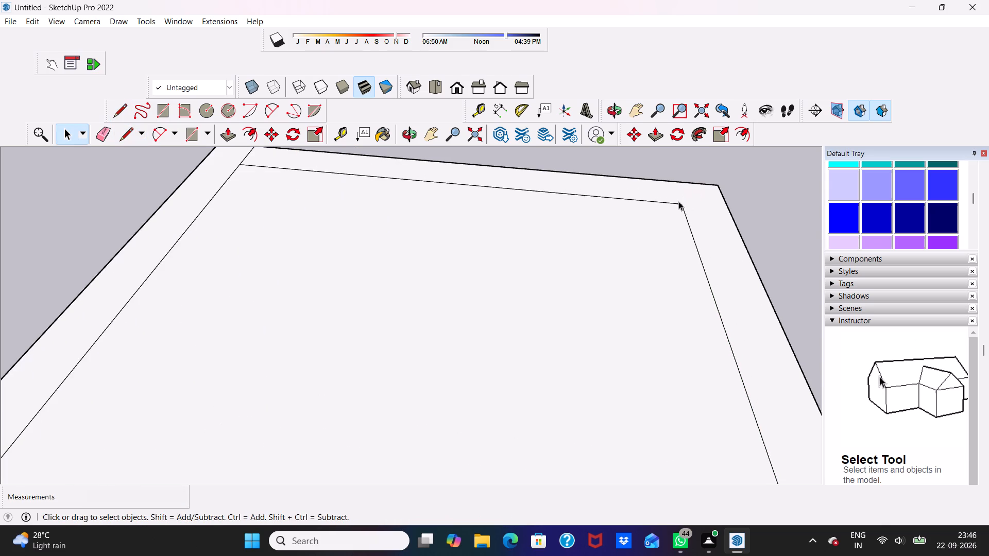
click(126, 134)
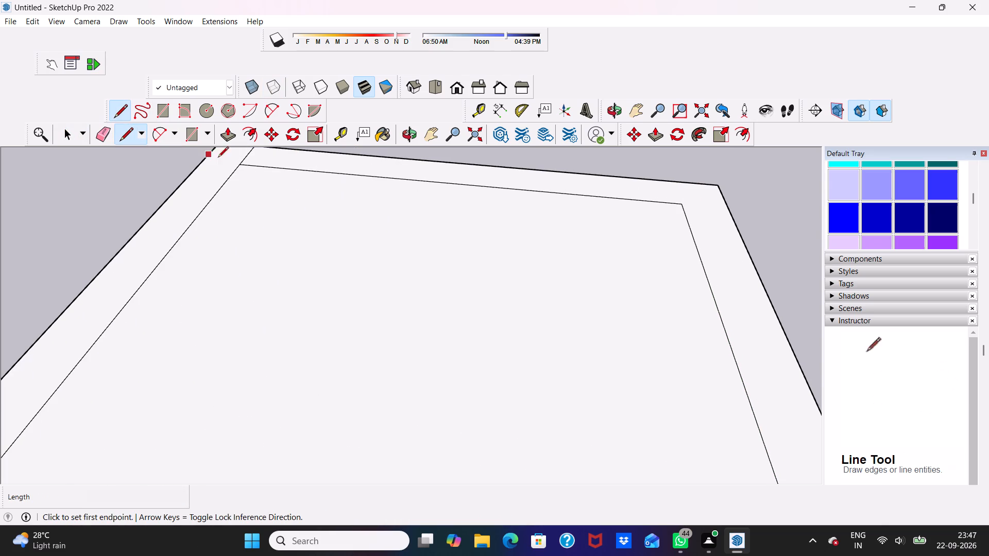
click(683, 203)
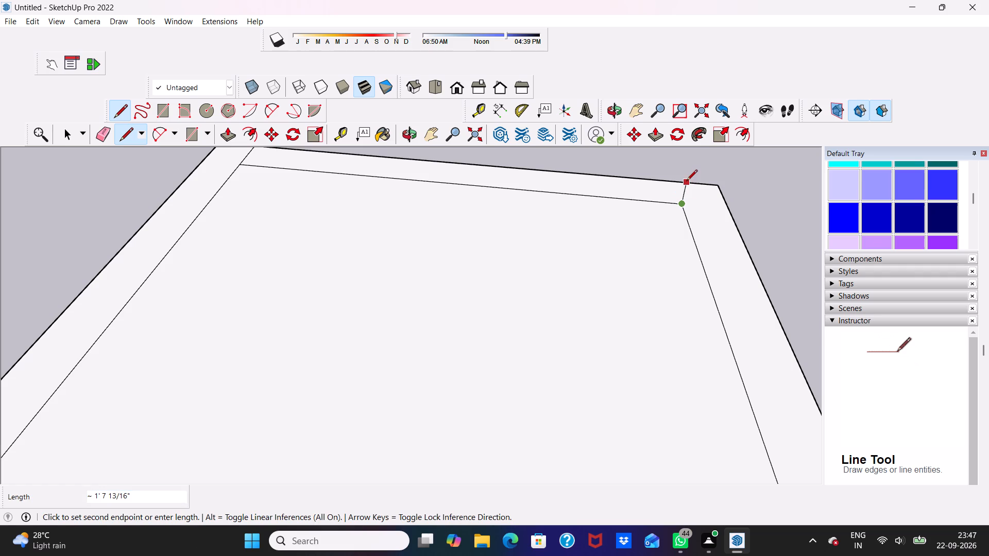
click(675, 184)
key(space)
Push/Pull the border strip along the roof's right side up by 6' to form a parapet wall.
scroll(679, 181, down, 2)
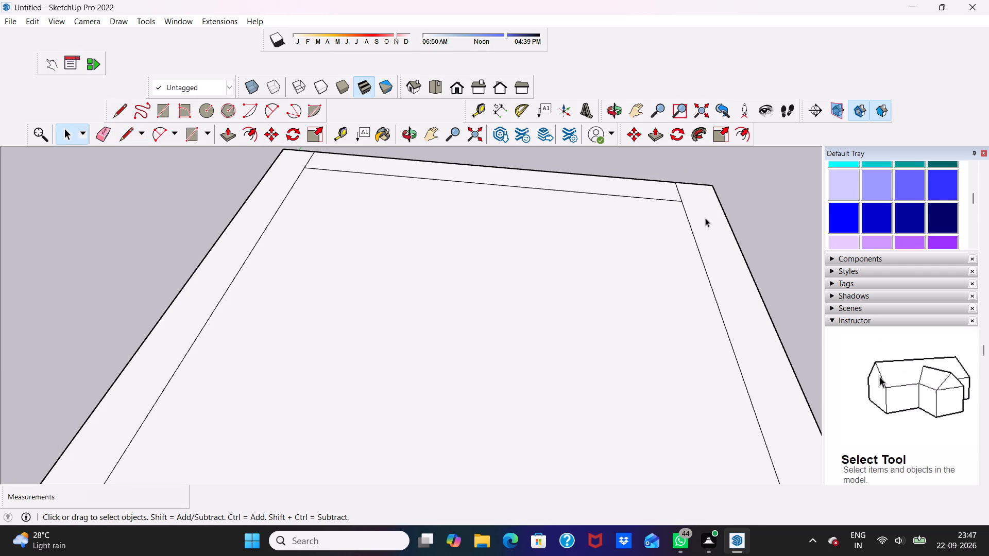
click(719, 254)
scroll(709, 166, down, 8)
scroll(642, 143, down, 3)
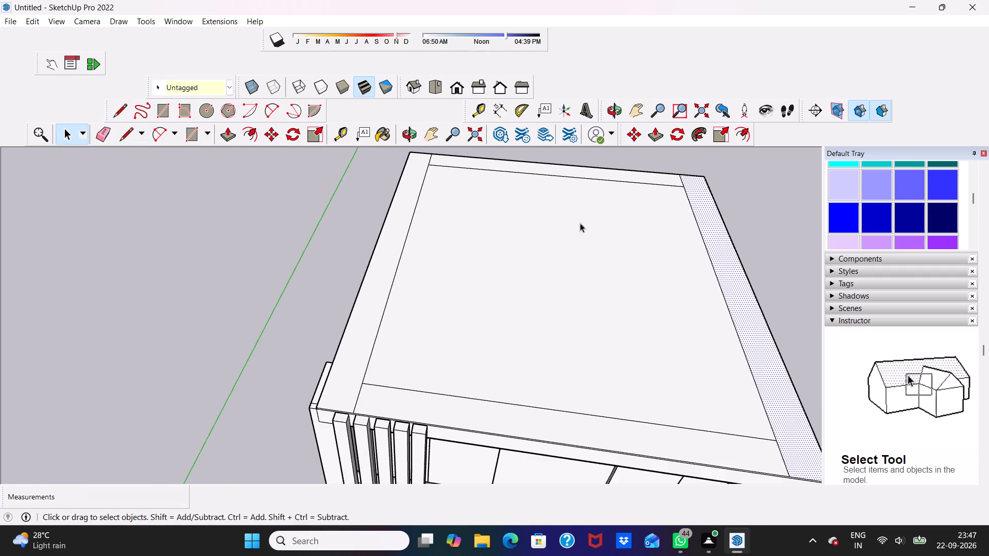
scroll(552, 282, down, 5)
scroll(582, 264, up, 1)
scroll(583, 264, down, 3)
middle_drag(631, 326, 640, 277)
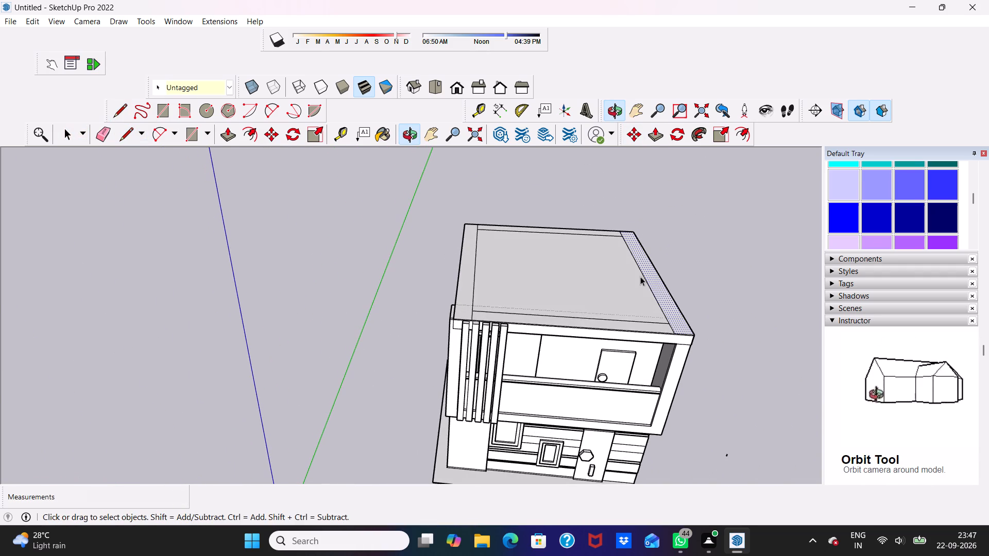
click(226, 130)
click(680, 310)
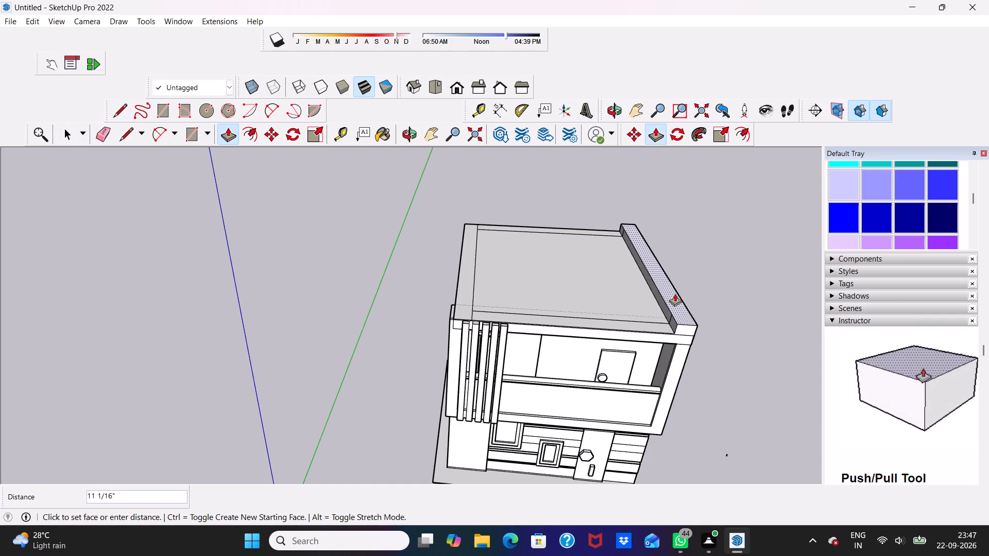
scroll(663, 234, down, 4)
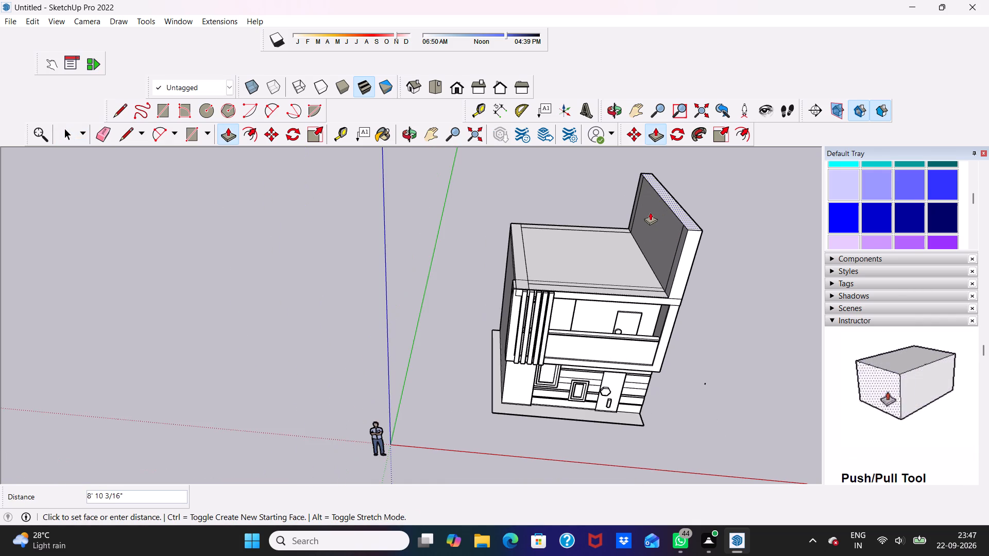
text(6')
key(Return)
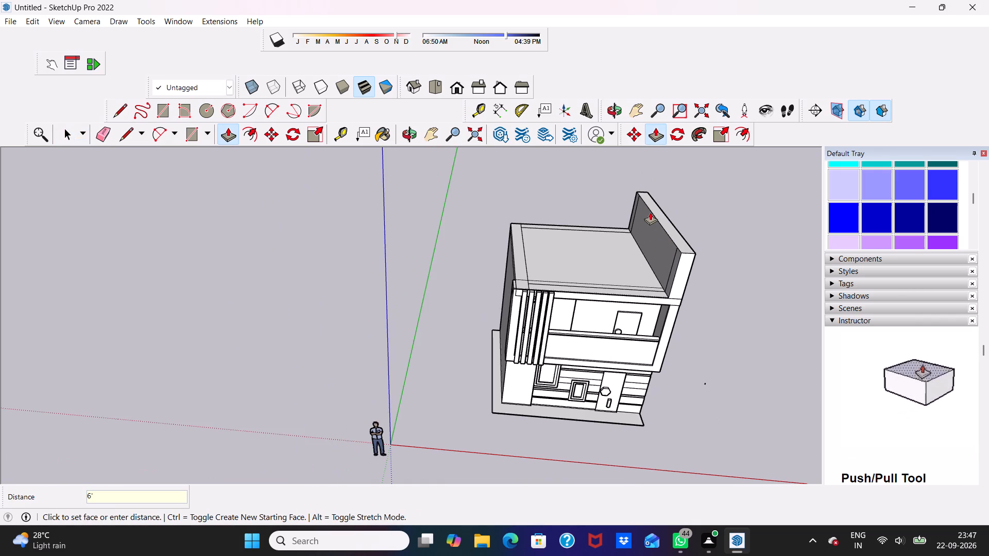
Push/Pull the border strip along the roof's left side up by 6' to form a matching wall.
middle_drag(708, 279, 719, 182)
middle_click(719, 182)
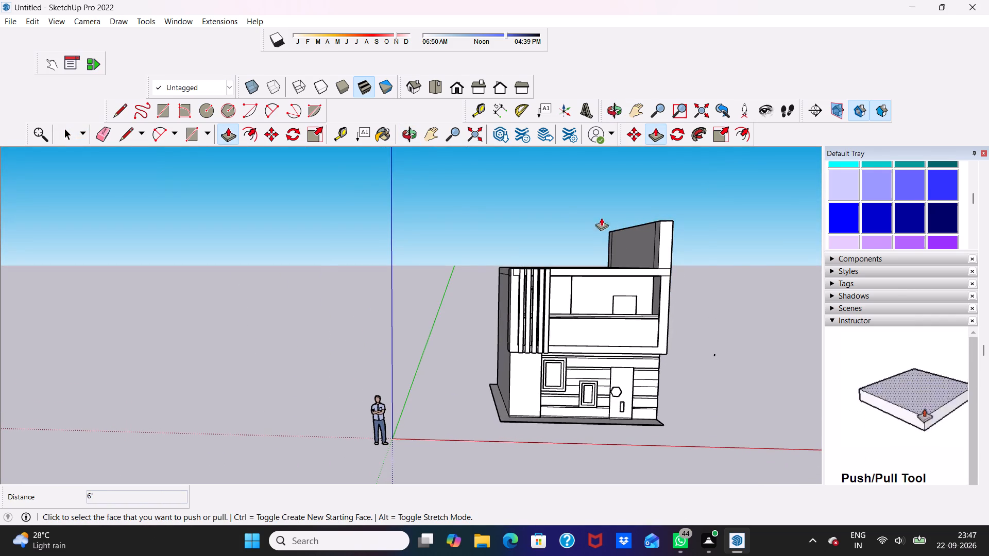
scroll(572, 222, up, 3)
scroll(572, 222, down, 1)
middle_drag(572, 222, 560, 294)
scroll(519, 267, up, 2)
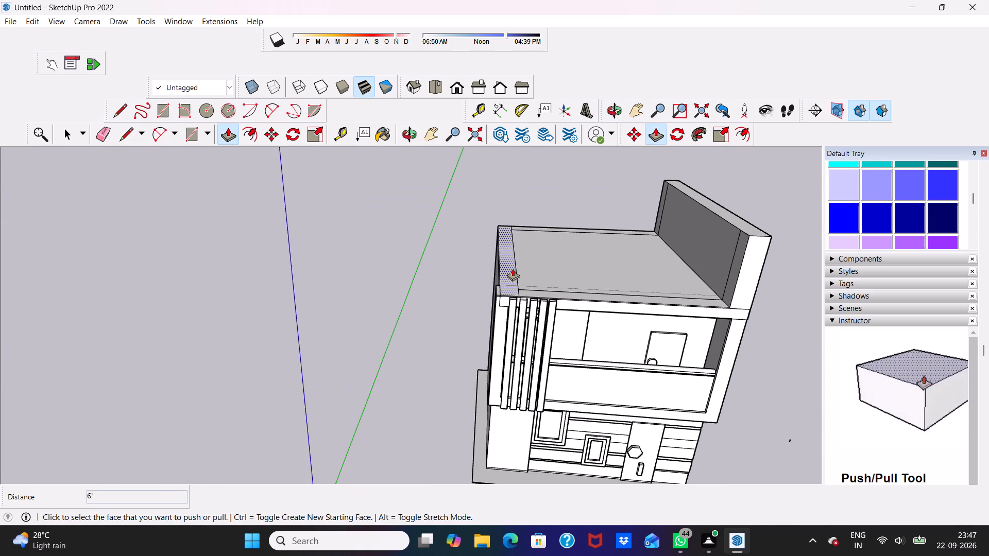
click(509, 270)
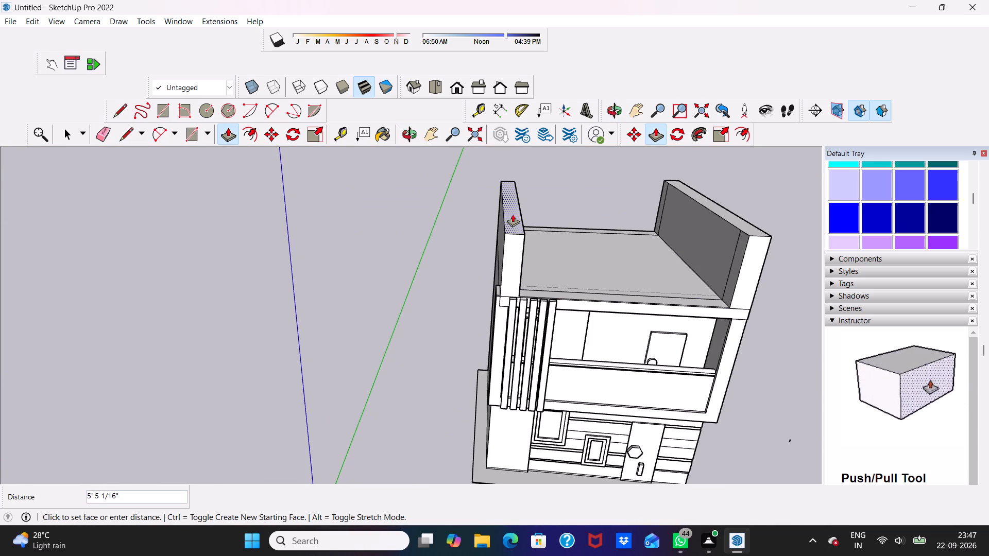
key(6)
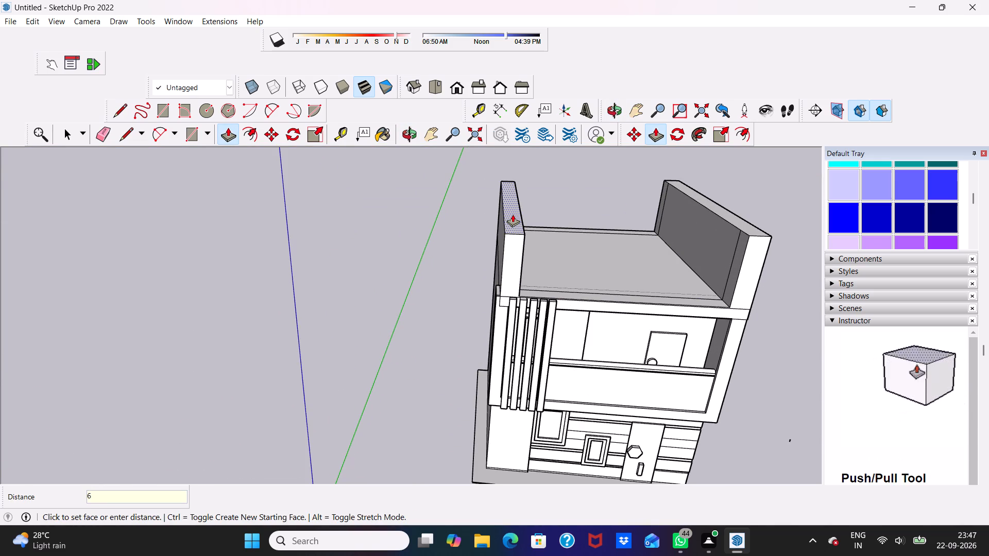
key(apostrophe)
key(Return)
Examine the house and its two raised roof walls from the front.
scroll(502, 192, down, 5)
middle_drag(563, 290, 558, 288)
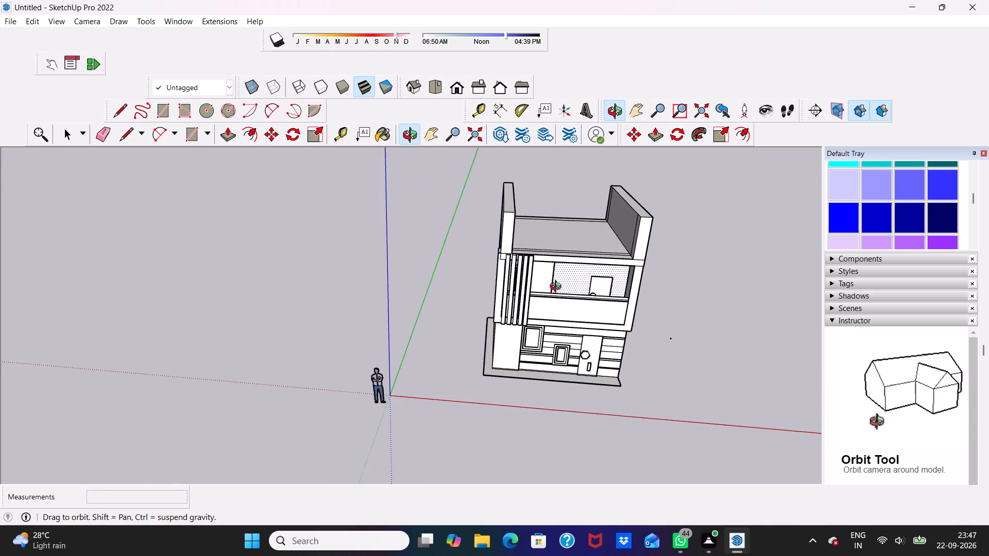
middle_drag(558, 288, 588, 200)
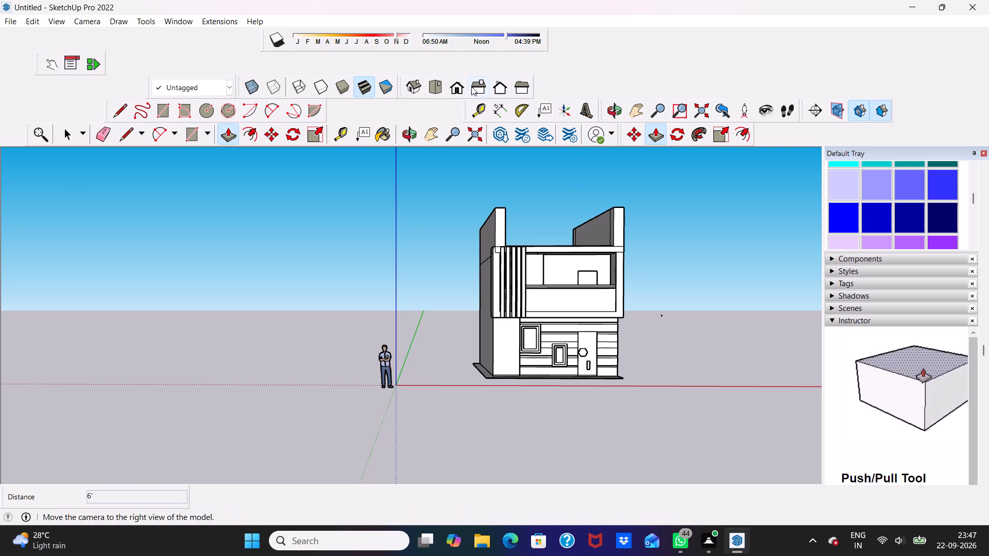
click(454, 81)
scroll(498, 218, down, 3)
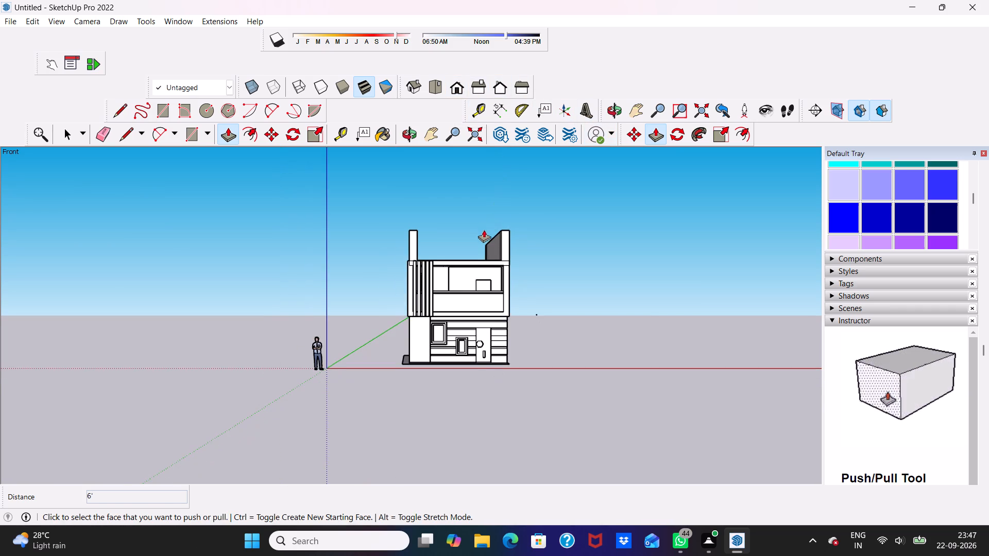
scroll(480, 224, down, 1)
click(471, 182)
key(space)
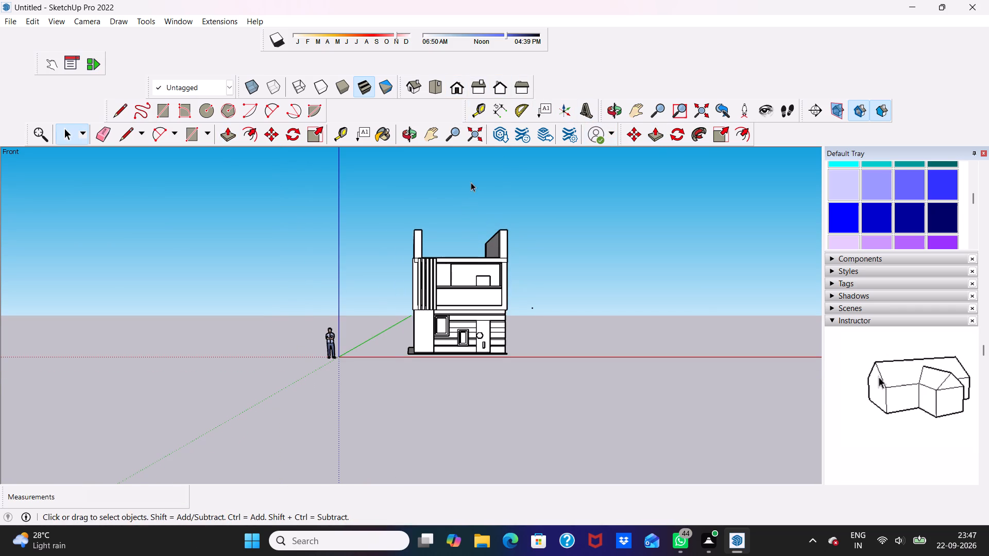
Erase the two vertical edge lines near the ends of the right roof wall's inner face.
scroll(471, 182, down, 2)
middle_drag(478, 201, 535, 317)
scroll(528, 191, up, 3)
scroll(461, 240, up, 6)
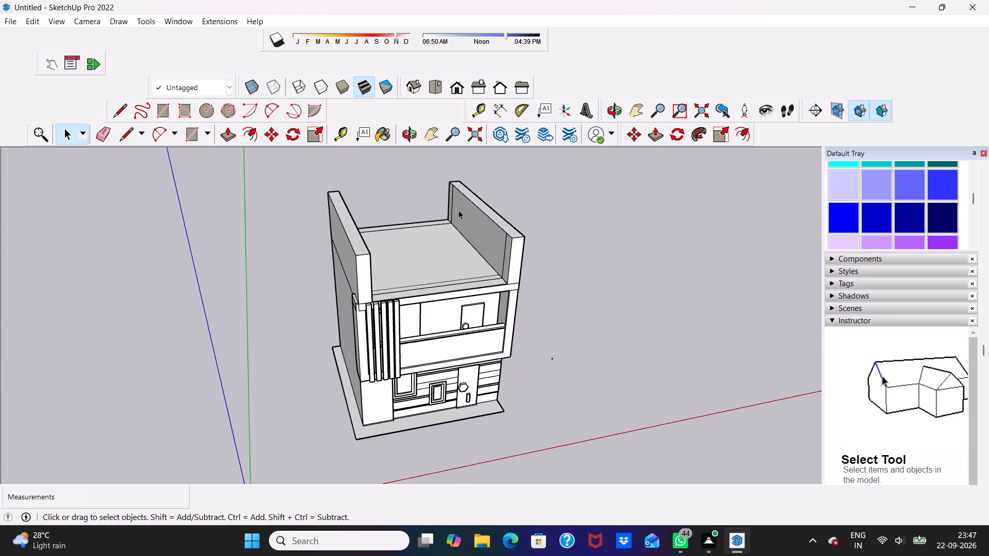
scroll(458, 210, up, 3)
click(103, 131)
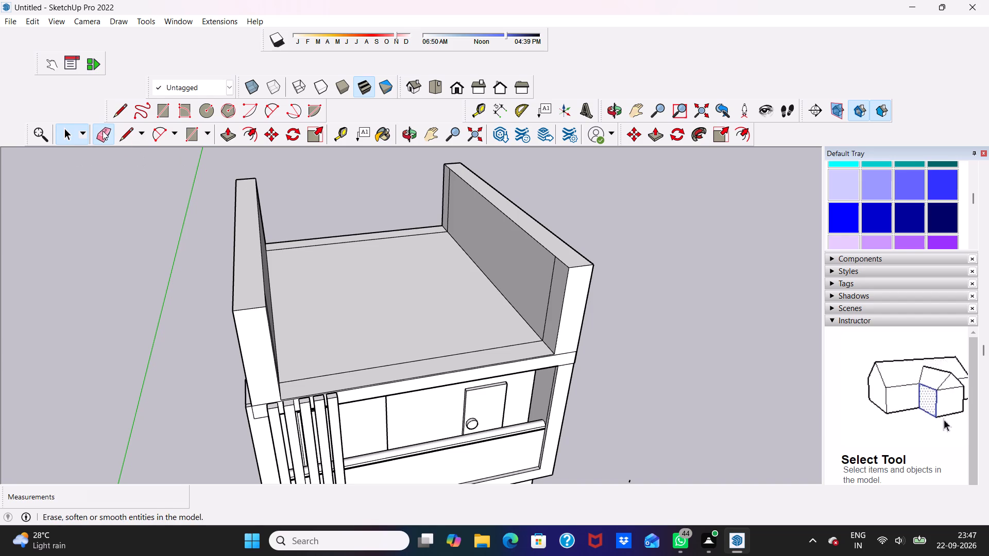
scroll(476, 247, up, 3)
click(438, 171)
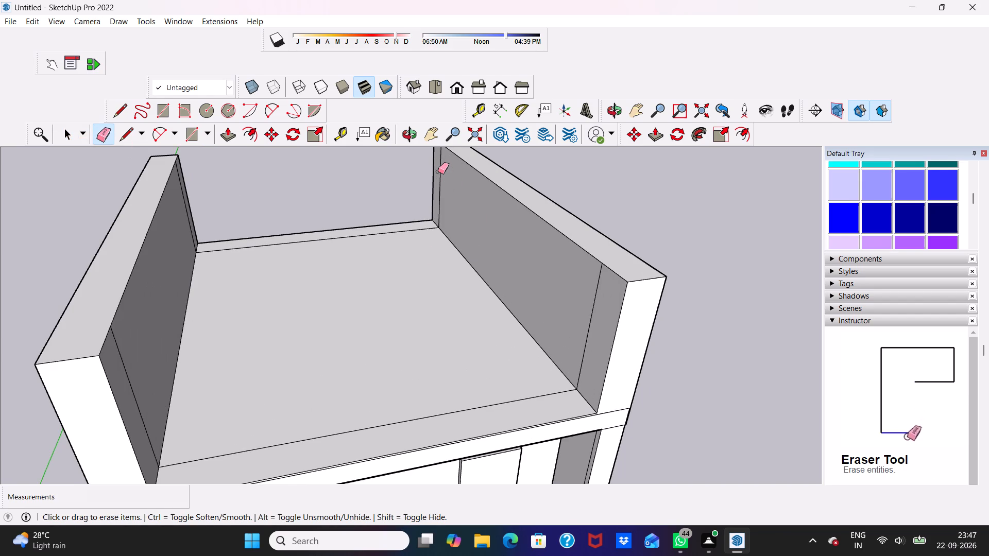
click(440, 176)
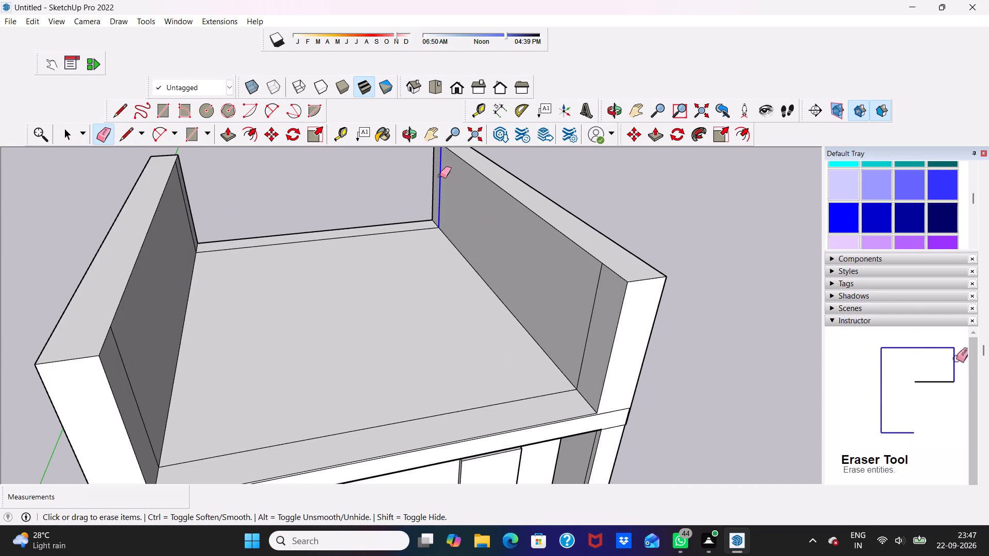
scroll(607, 350, up, 2)
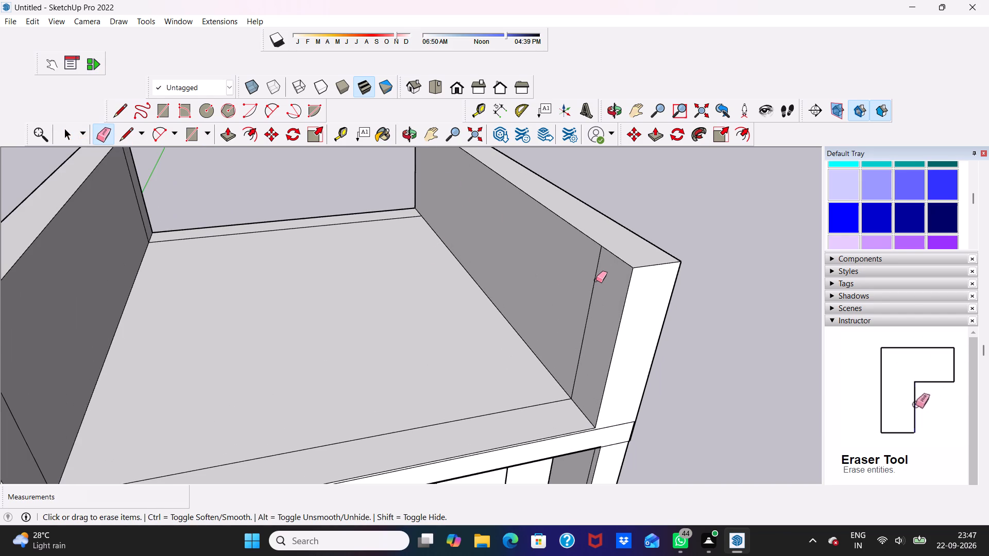
click(596, 280)
key(space)
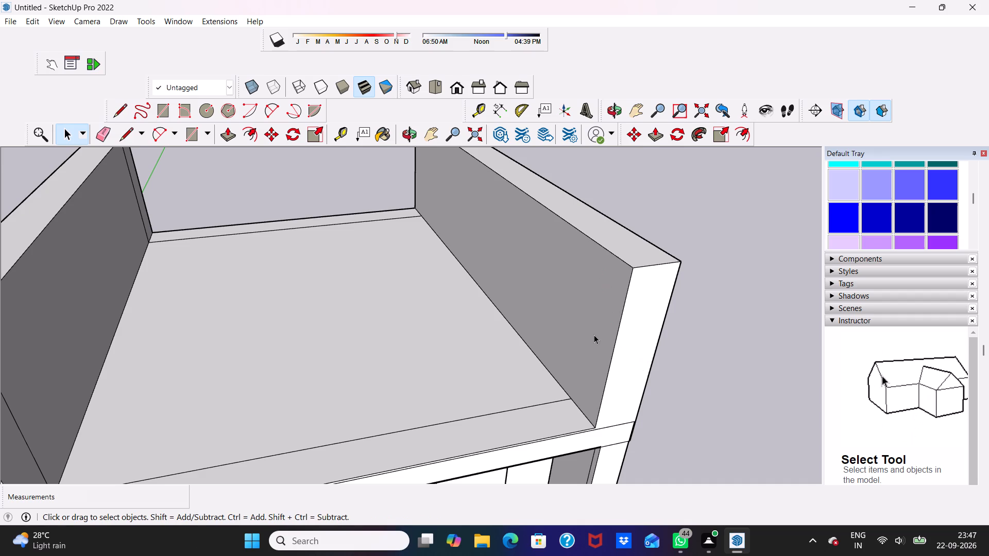
Push/Pull the right roof wall's inner face outward by about 11 13/16" to make the wall thinner.
click(594, 335)
drag(594, 335, 592, 327)
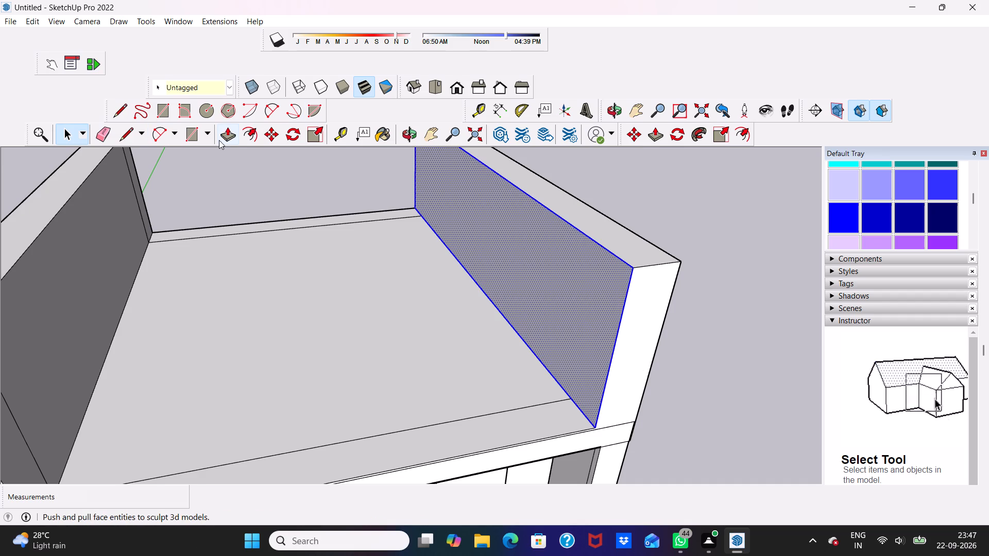
click(226, 134)
drag(507, 276, 522, 273)
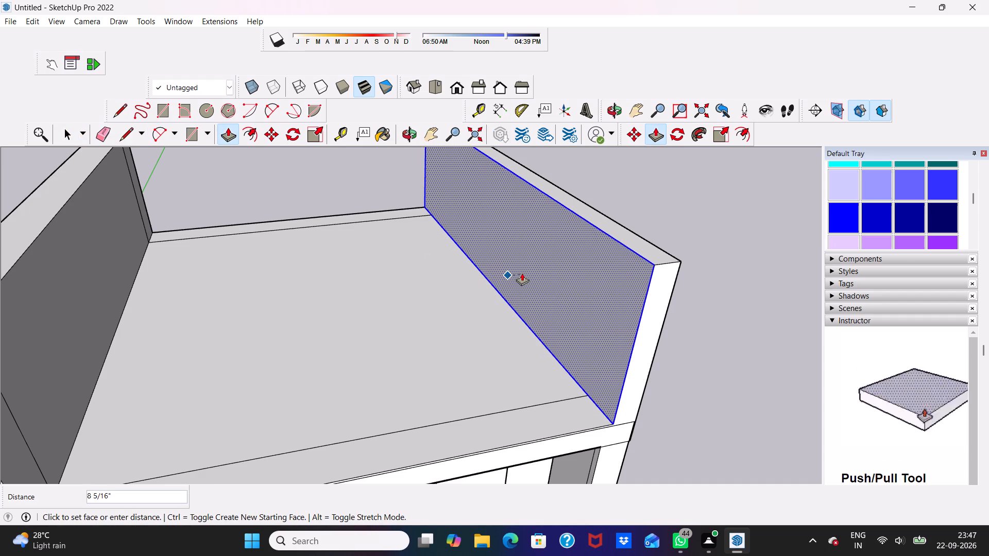
drag(522, 273, 527, 269)
scroll(534, 253, down, 3)
middle_drag(531, 255, 469, 224)
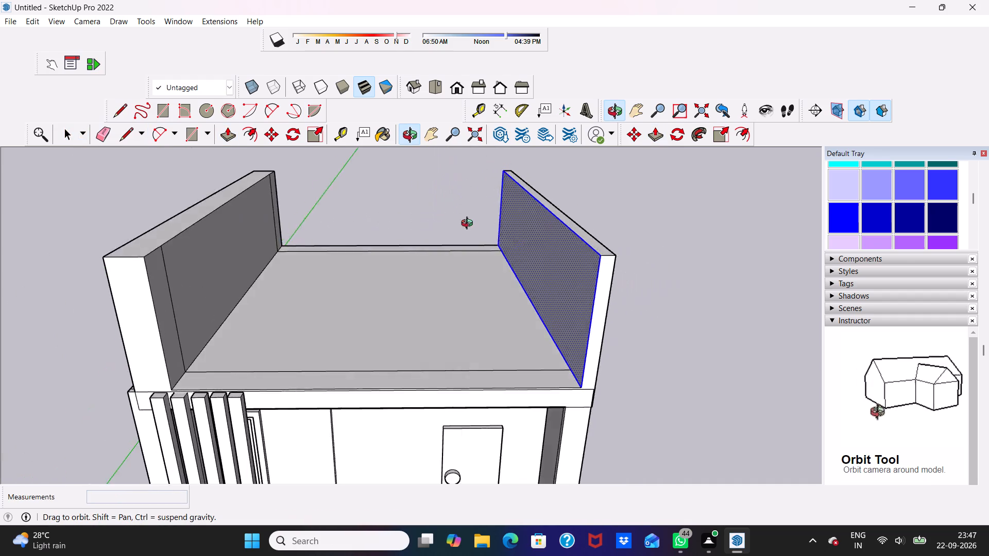
middle_drag(469, 224, 464, 135)
middle_click(464, 135)
scroll(159, 241, up, 2)
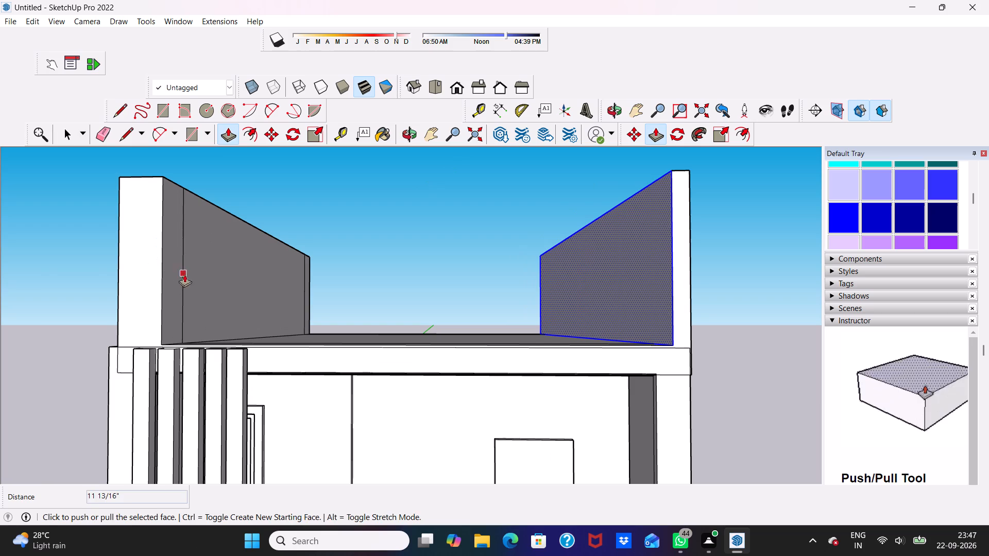
key(space)
Erase the two vertical edge lines near the ends of the left roof wall's inner face.
middle_drag(233, 266, 68, 371)
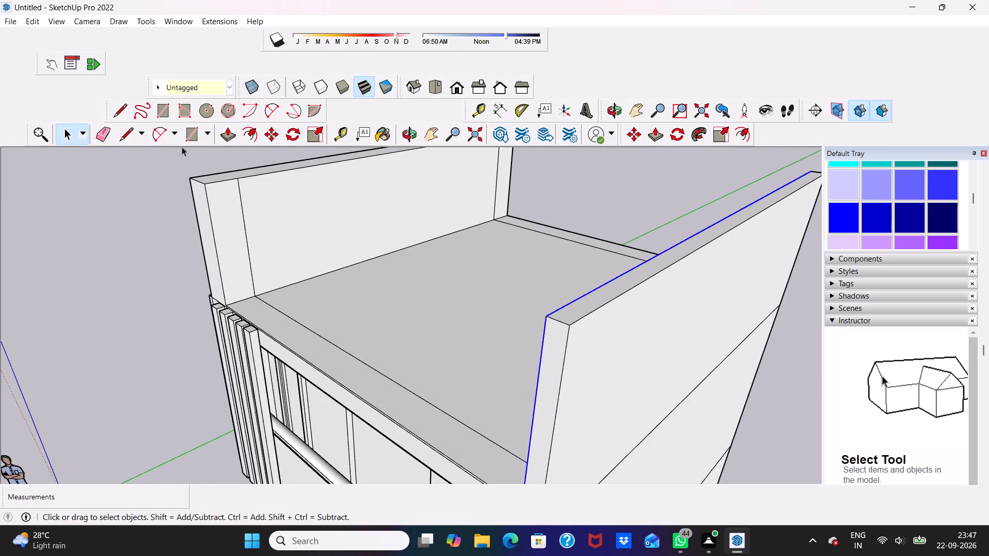
click(105, 140)
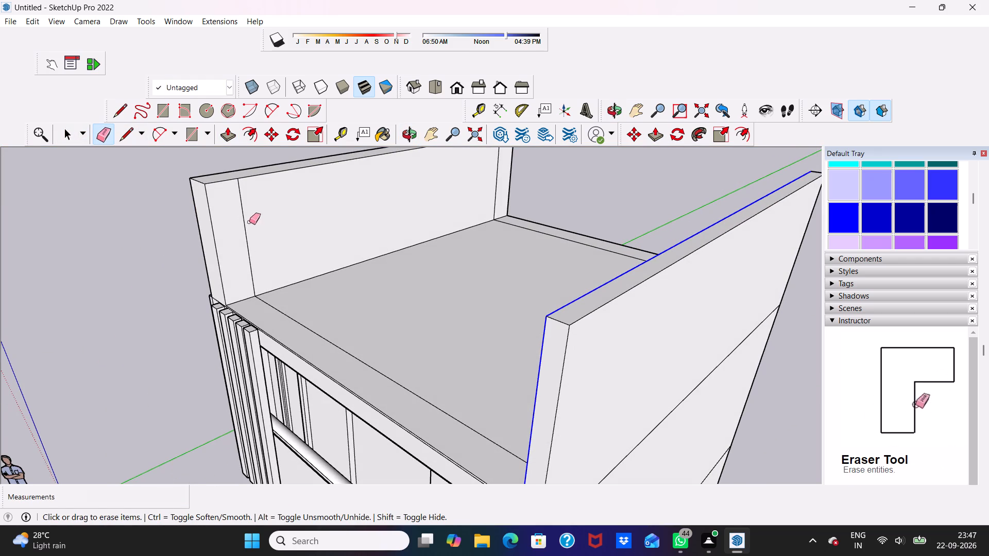
click(243, 219)
scroll(246, 216, down, 4)
scroll(393, 230, down, 2)
scroll(425, 207, up, 1)
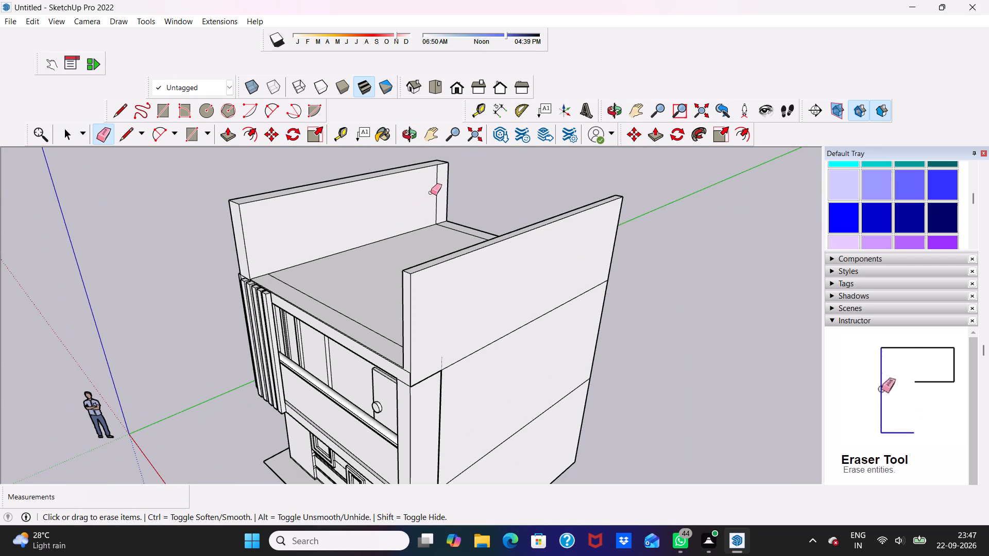
click(437, 185)
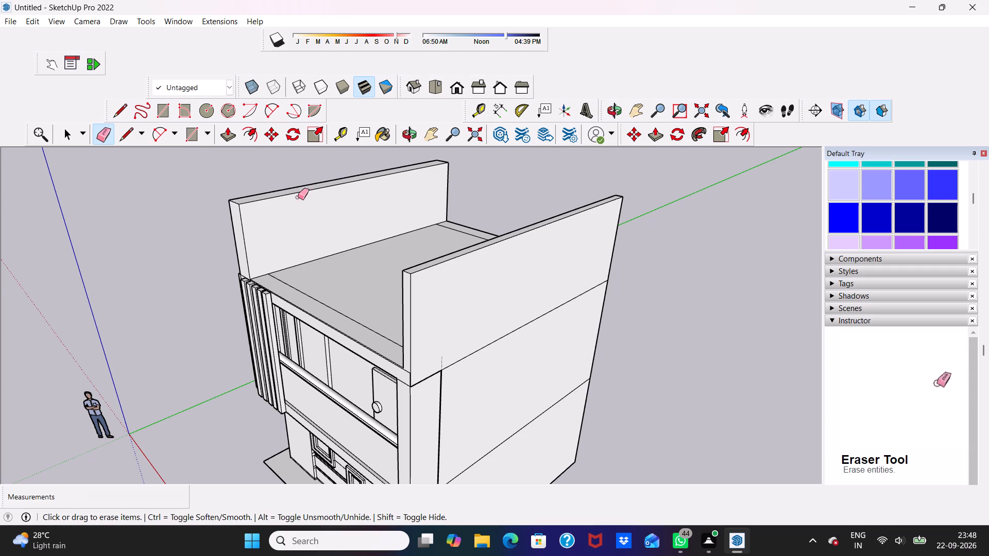
scroll(288, 196, up, 1)
key(space)
Push/Pull the left roof wall's inner face outward by about 9 3/16" to make the wall thinner.
scroll(296, 230, down, 1)
middle_drag(297, 231, 409, 230)
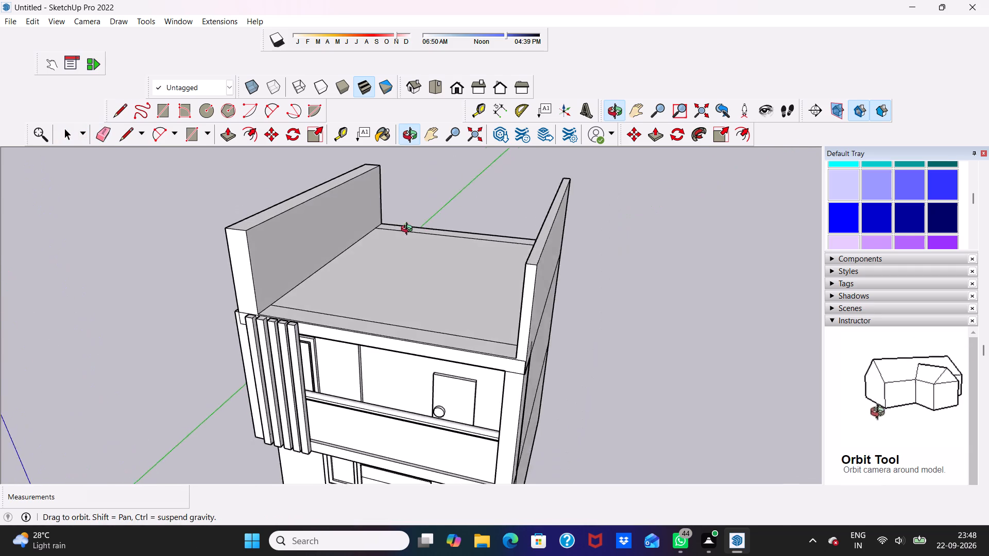
middle_drag(409, 230, 451, 252)
scroll(308, 231, up, 1)
click(292, 247)
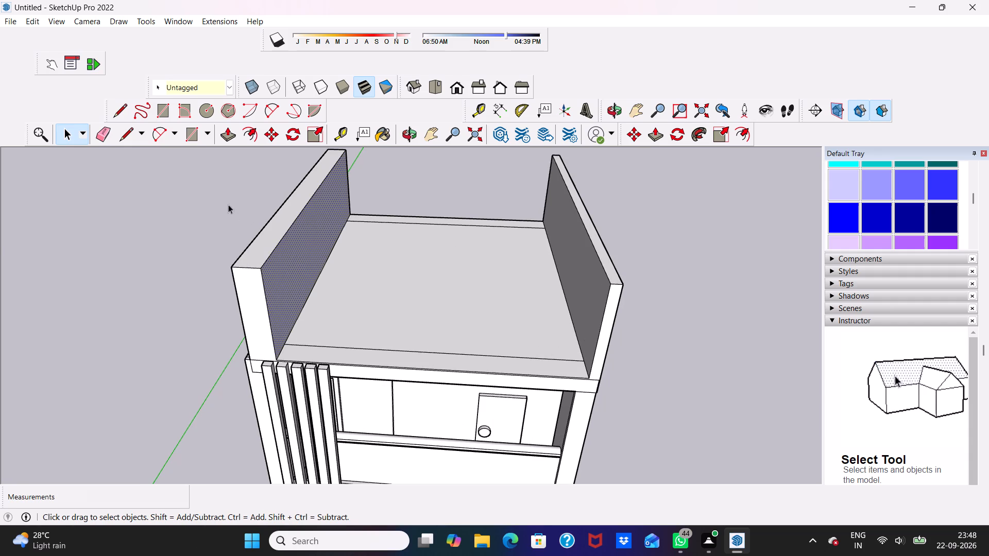
click(229, 133)
drag(294, 286, 282, 285)
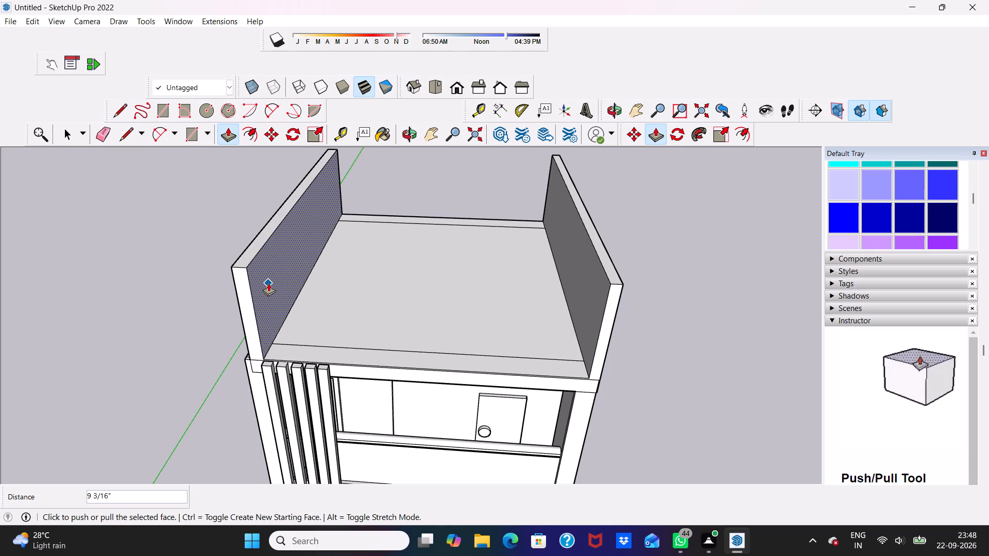
scroll(296, 308, down, 1)
middle_drag(298, 310, 393, 258)
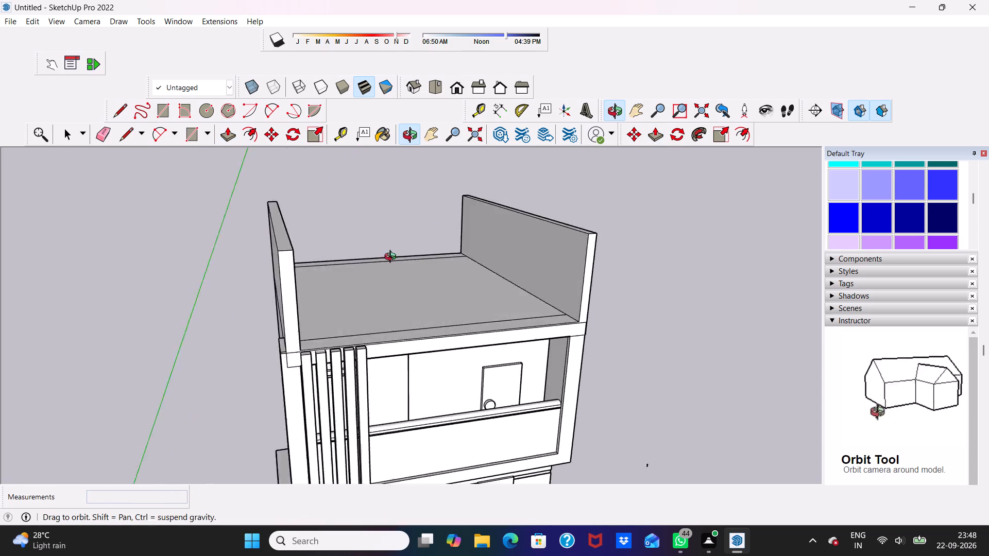
middle_drag(393, 258, 455, 268)
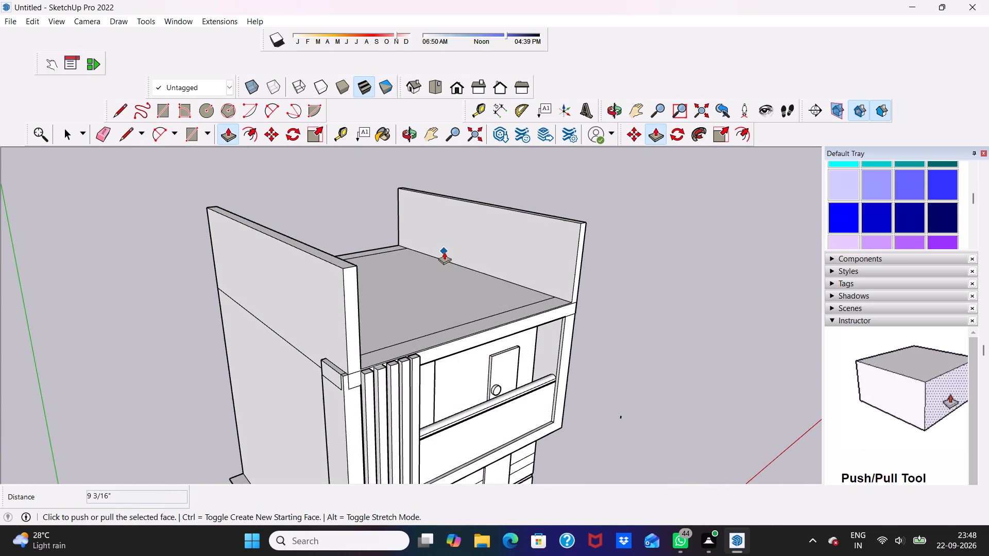
key(space)
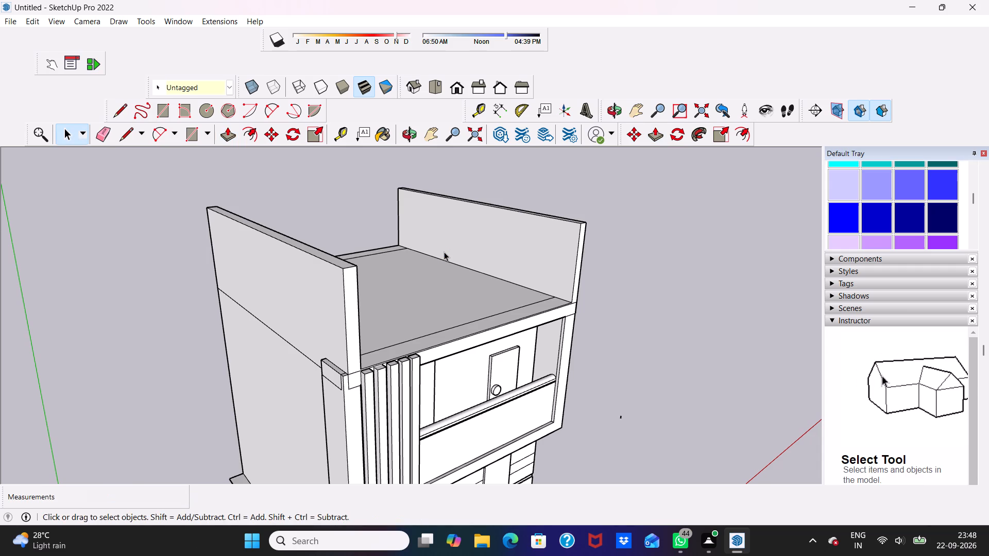
Examine the two roof walls and the house's front-left corner from the front and the left side.
scroll(415, 256, down, 3)
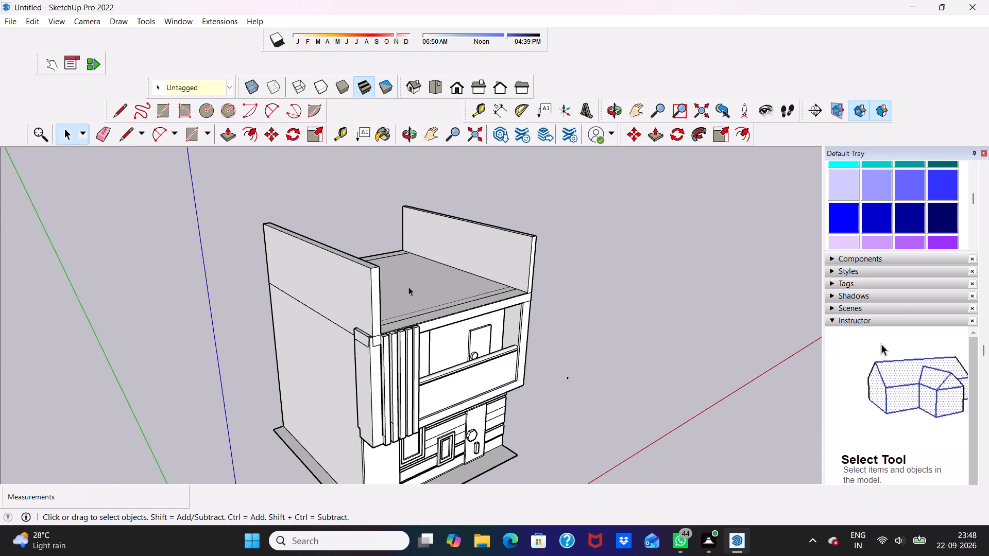
middle_drag(425, 370, 300, 323)
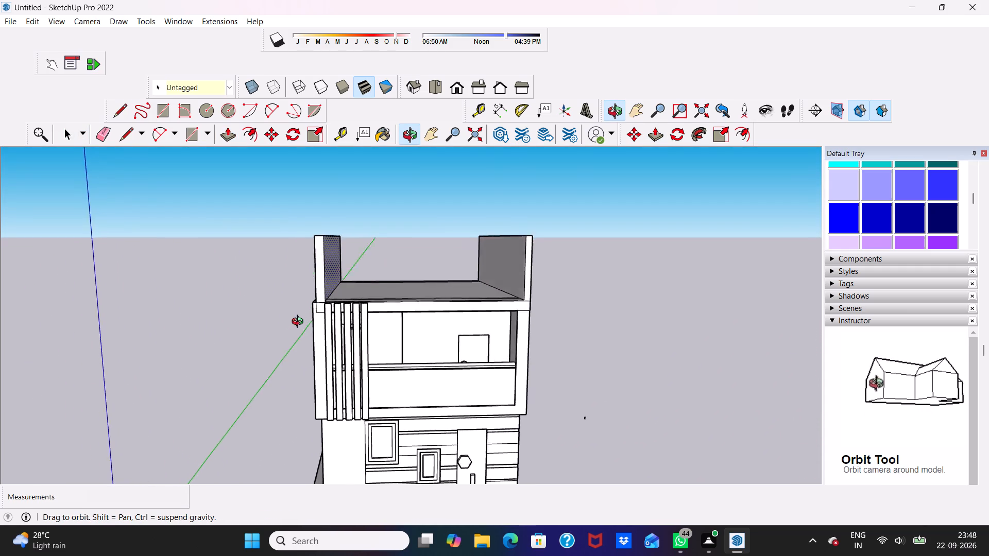
middle_drag(300, 323, 291, 320)
middle_drag(310, 312, 307, 323)
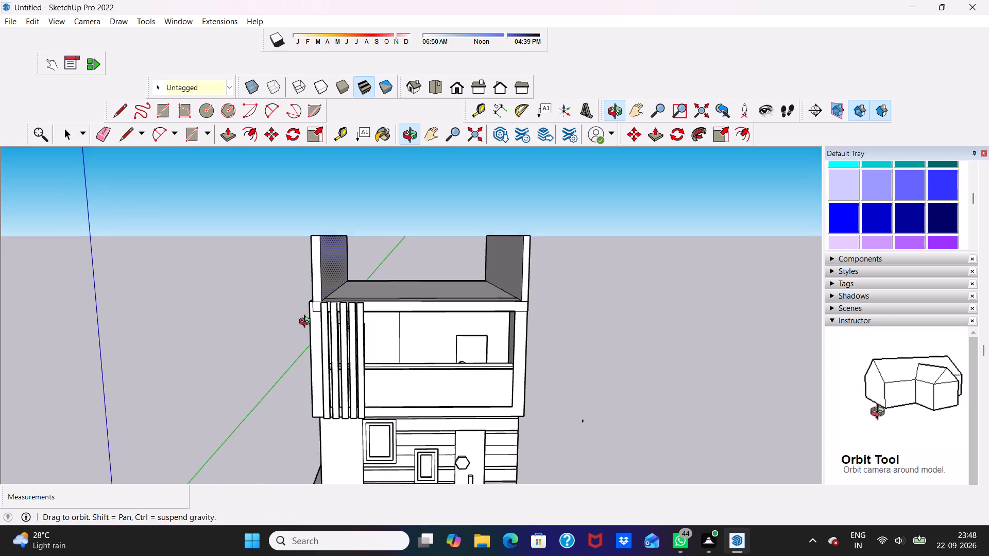
middle_drag(307, 323, 297, 392)
scroll(366, 299, up, 3)
middle_click(322, 303)
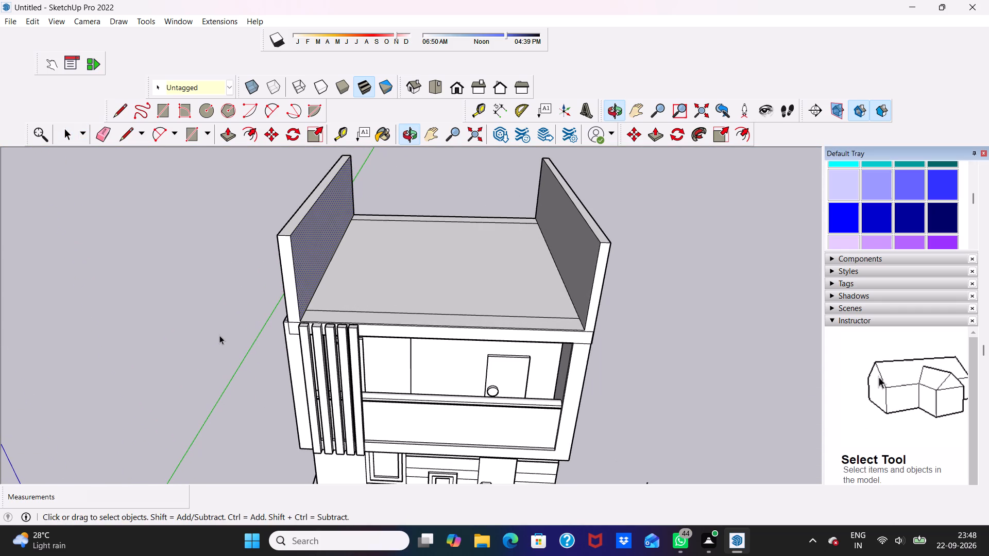
click(227, 326)
middle_drag(334, 320, 585, 323)
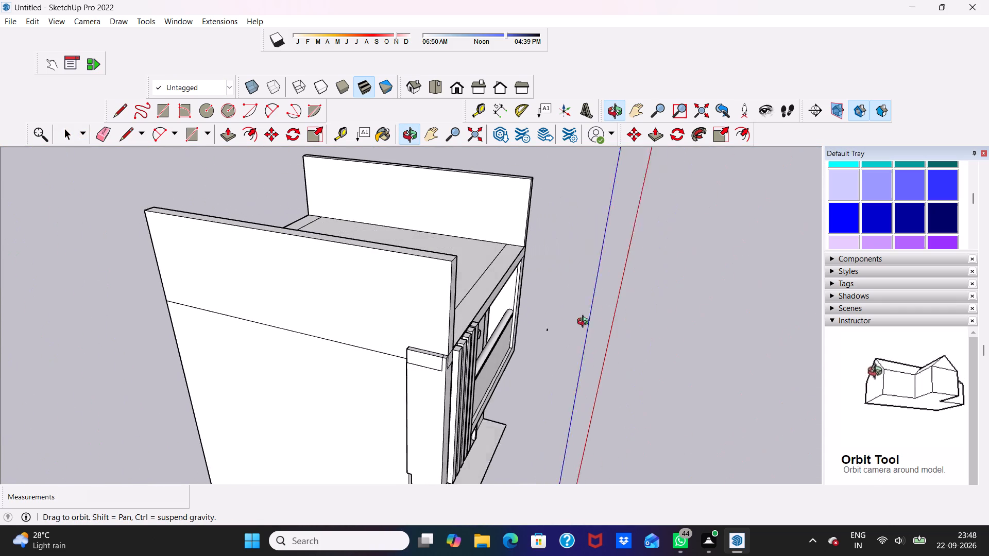
middle_drag(585, 323, 587, 323)
middle_drag(517, 336, 284, 341)
scroll(276, 331, up, 7)
scroll(270, 311, down, 7)
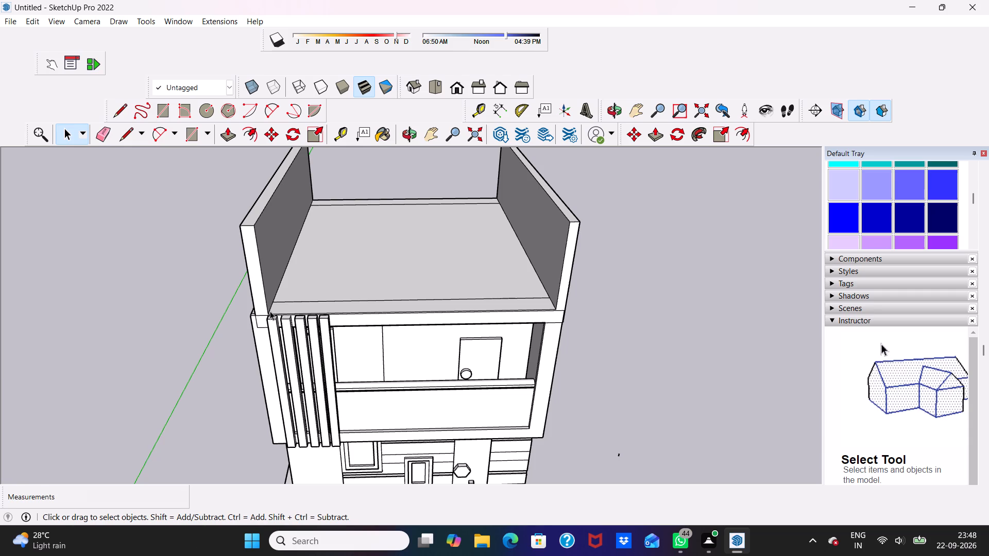
scroll(264, 322, down, 3)
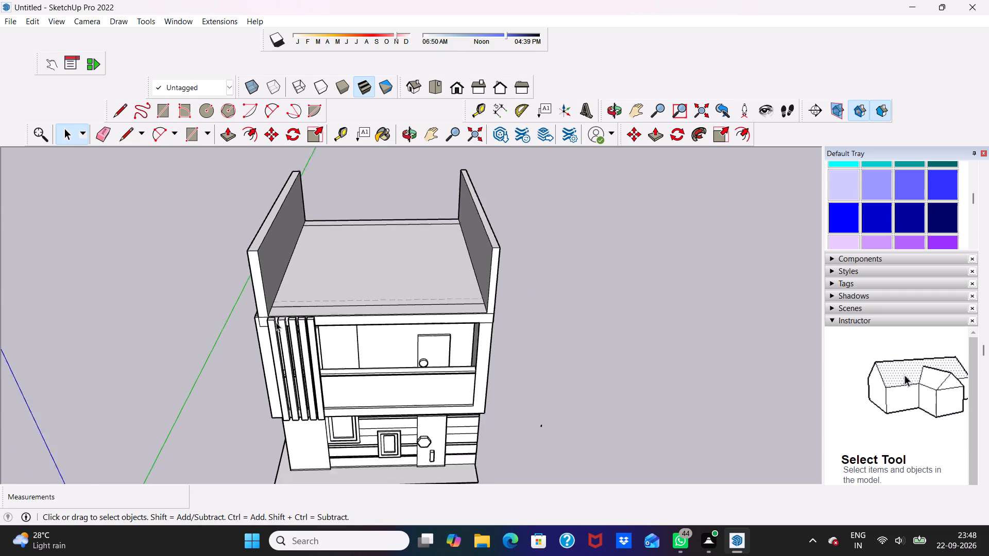
scroll(276, 322, down, 2)
middle_drag(275, 329, 549, 307)
middle_drag(542, 309, 532, 312)
scroll(491, 310, up, 3)
middle_drag(474, 317, 555, 325)
scroll(508, 356, up, 3)
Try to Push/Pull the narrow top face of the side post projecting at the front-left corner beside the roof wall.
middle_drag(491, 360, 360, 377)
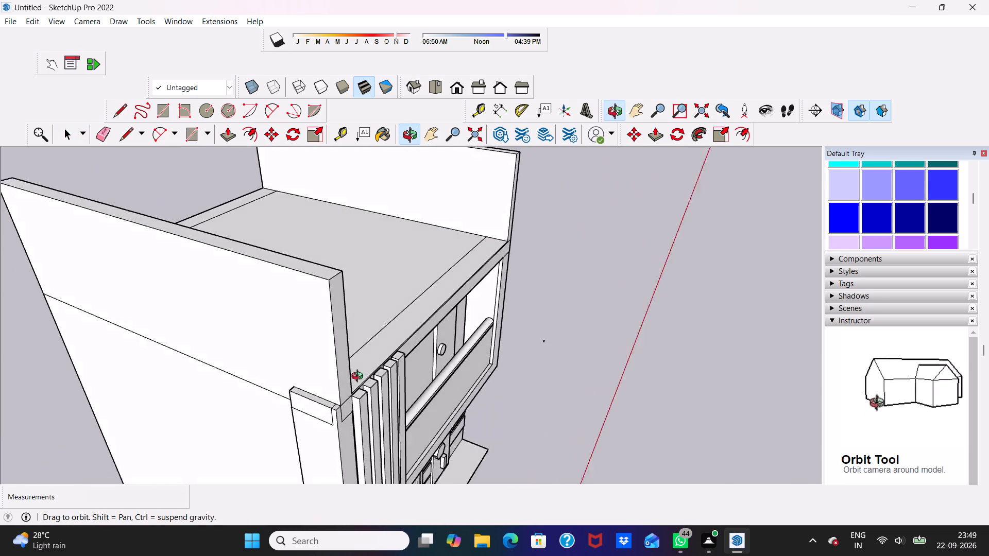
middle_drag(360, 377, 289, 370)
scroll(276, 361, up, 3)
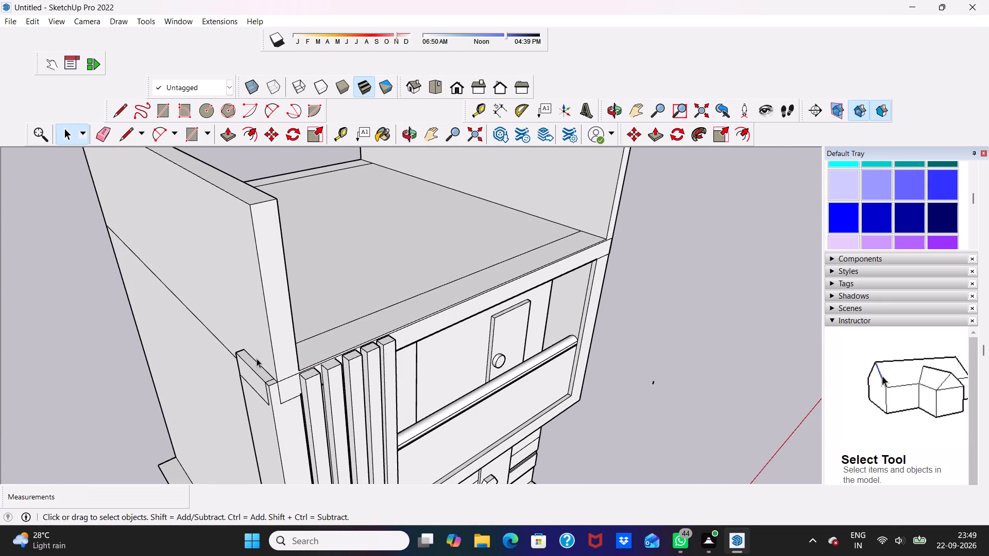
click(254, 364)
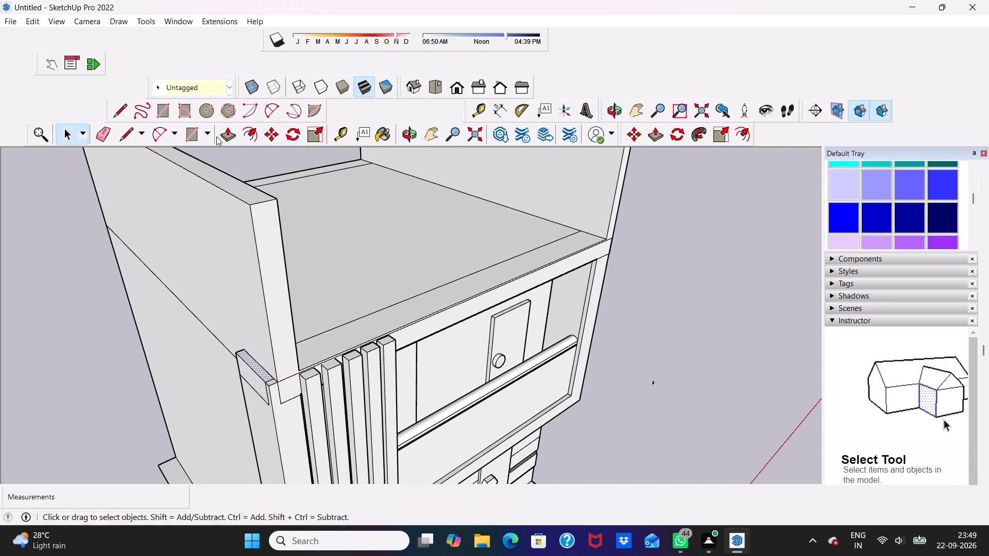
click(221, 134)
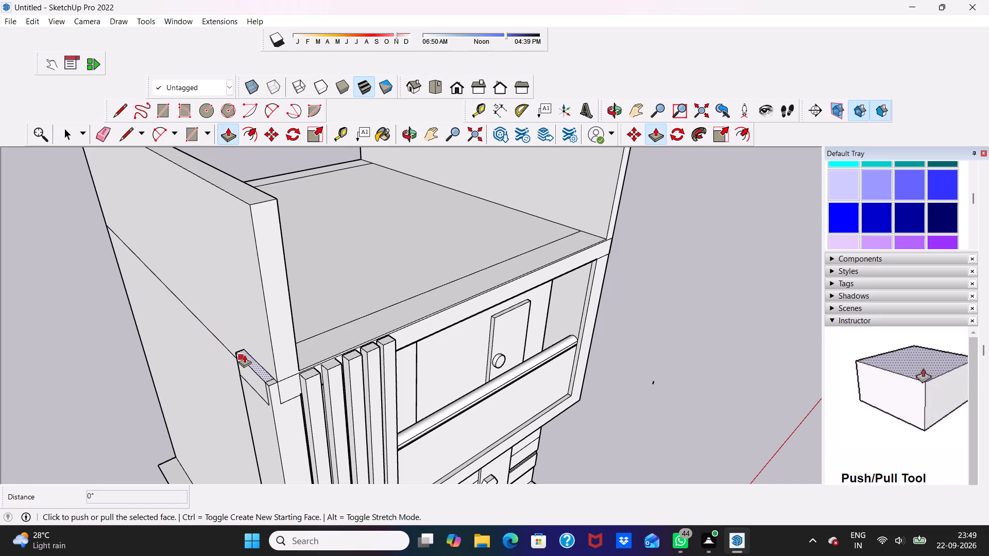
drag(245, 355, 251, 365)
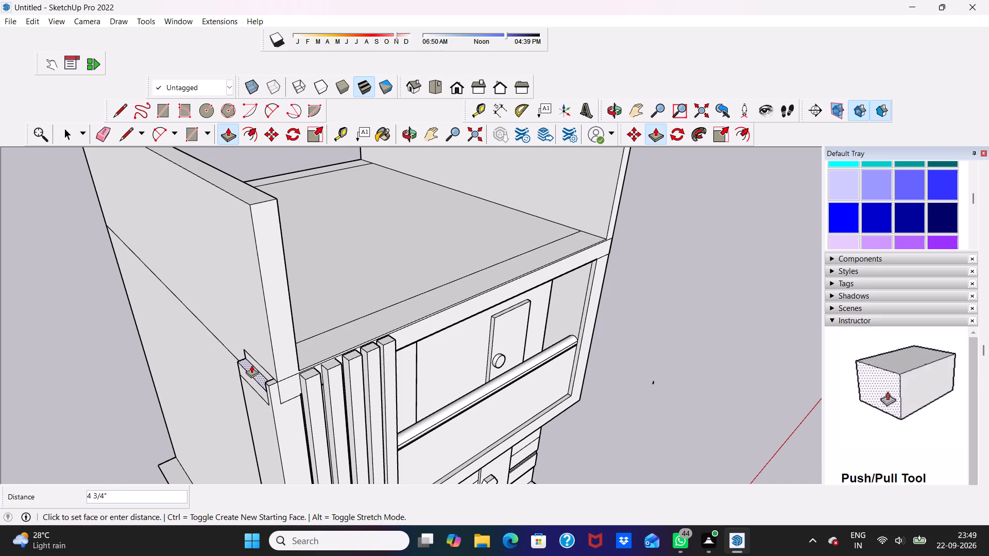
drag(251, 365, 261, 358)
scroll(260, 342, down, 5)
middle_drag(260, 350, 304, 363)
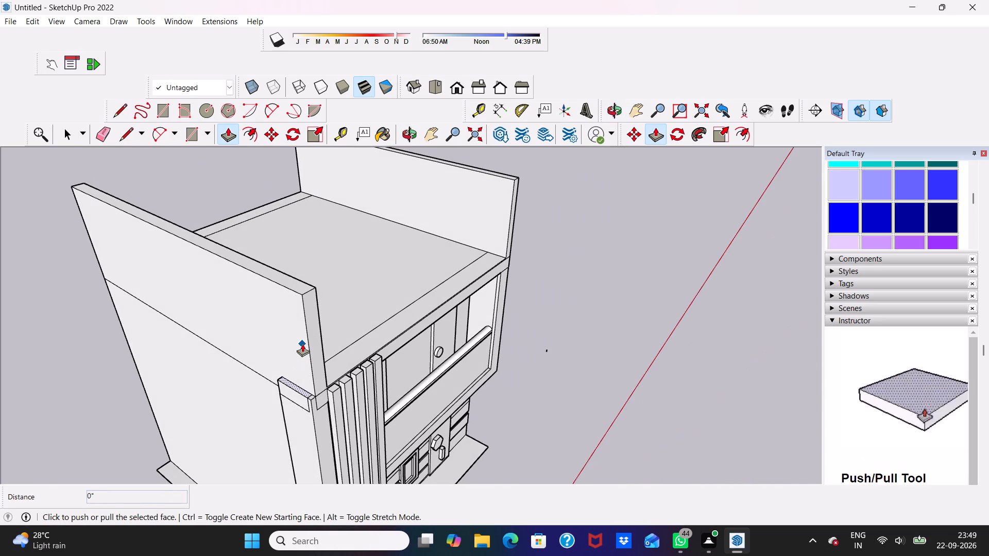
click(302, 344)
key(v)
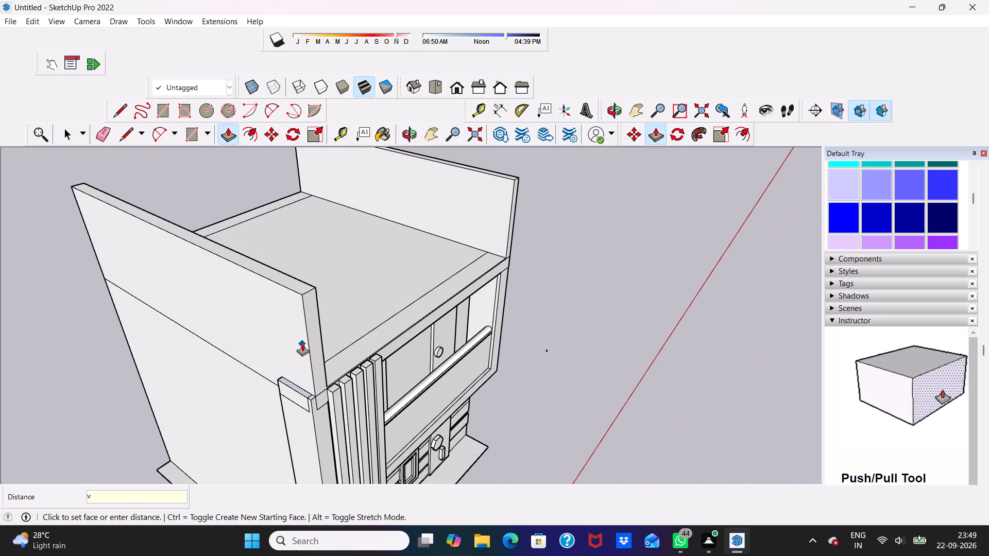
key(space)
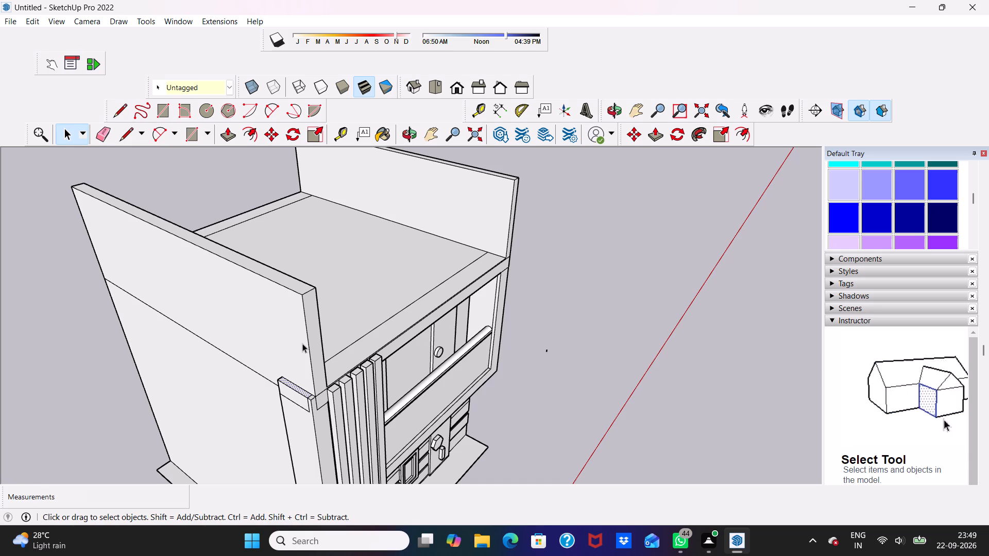
Examine the roof walls and the front roof edge from the front-left corner, the front and above.
key(space)
scroll(302, 343, up, 1)
scroll(299, 350, down, 6)
middle_drag(369, 545, 384, 478)
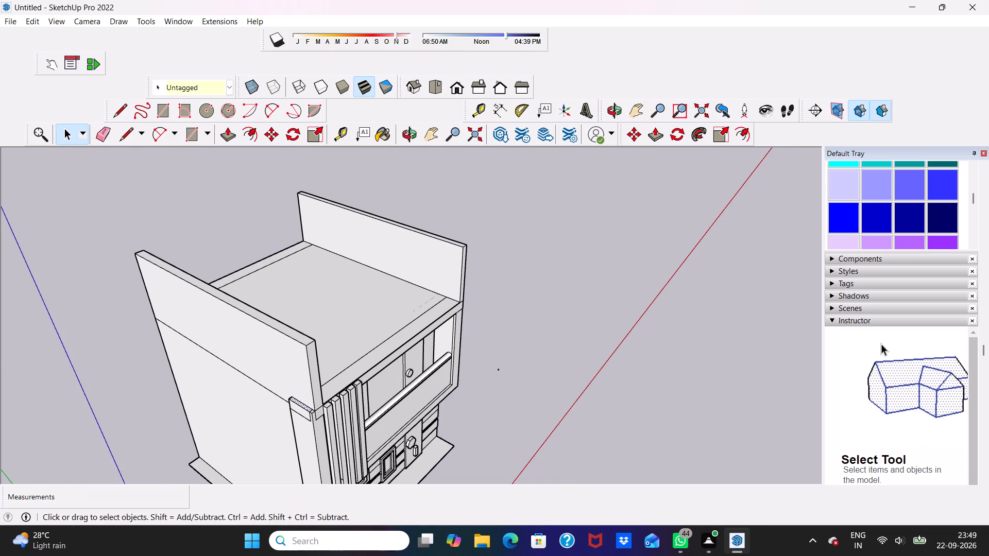
middle_drag(384, 478, 414, 427)
scroll(413, 427, down, 3)
middle_drag(413, 428, 275, 340)
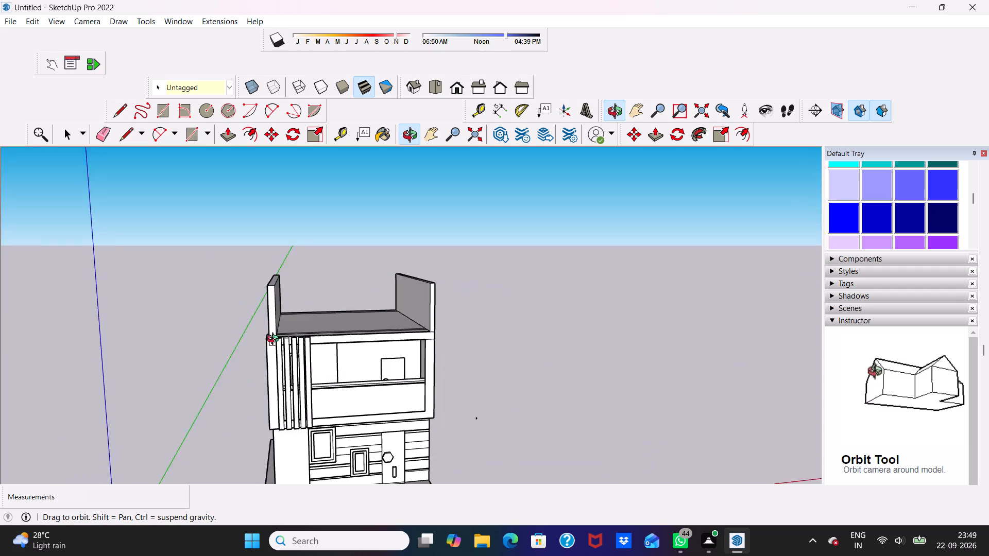
middle_drag(275, 340, 307, 329)
scroll(342, 310, up, 4)
scroll(332, 329, down, 1)
middle_drag(332, 329, 298, 438)
scroll(368, 310, up, 3)
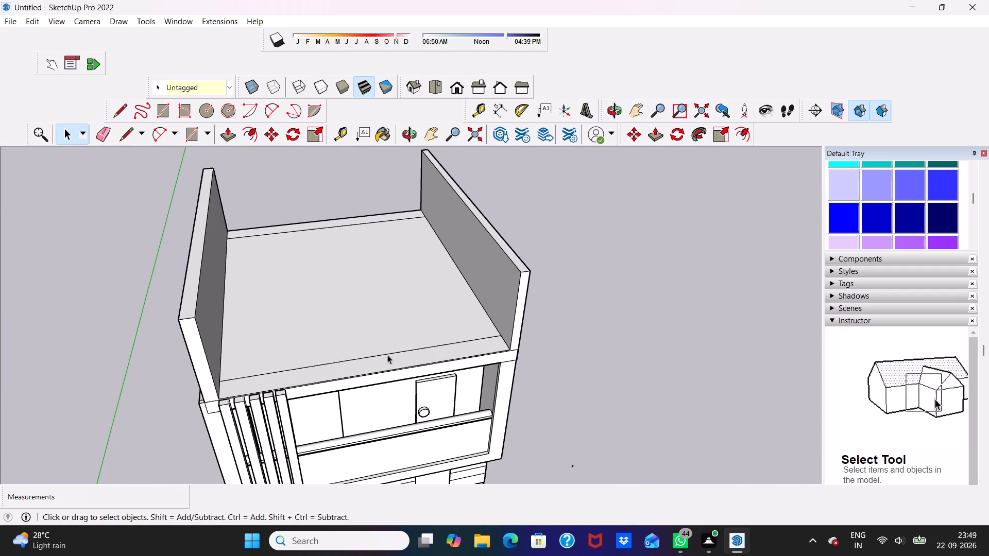
scroll(387, 356, down, 1)
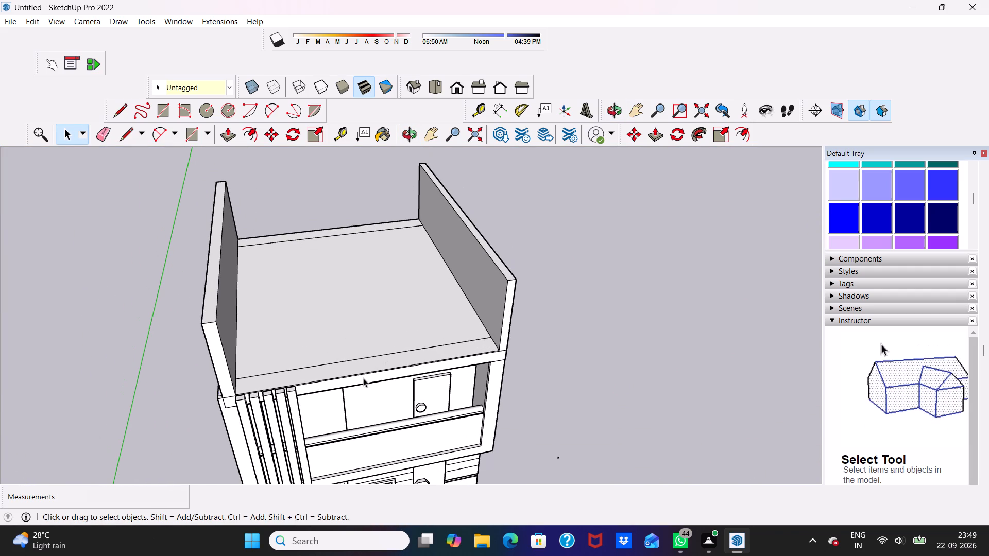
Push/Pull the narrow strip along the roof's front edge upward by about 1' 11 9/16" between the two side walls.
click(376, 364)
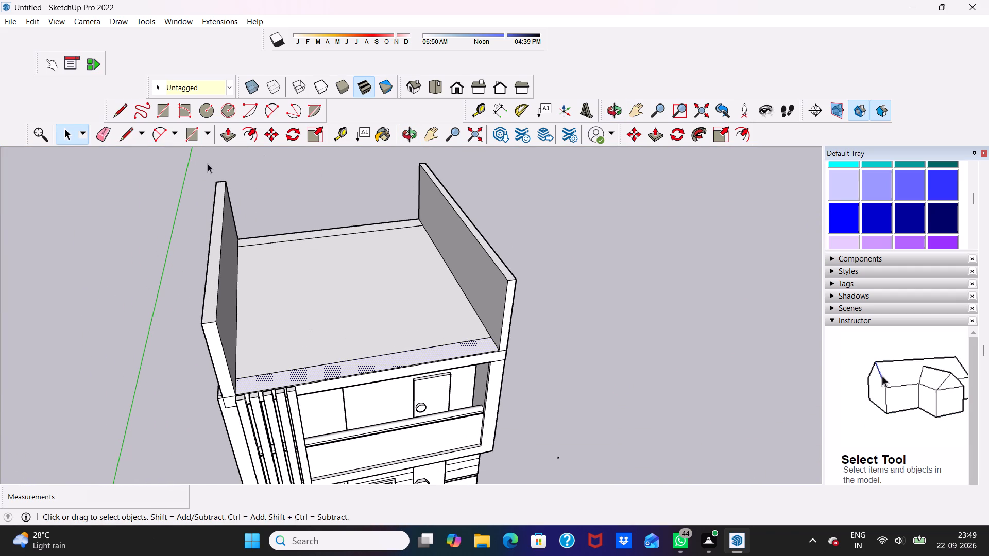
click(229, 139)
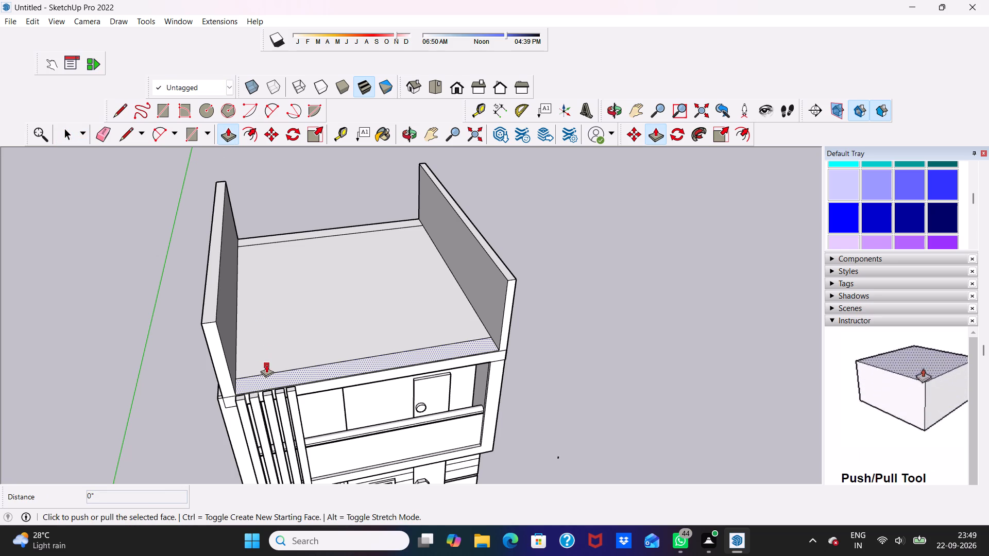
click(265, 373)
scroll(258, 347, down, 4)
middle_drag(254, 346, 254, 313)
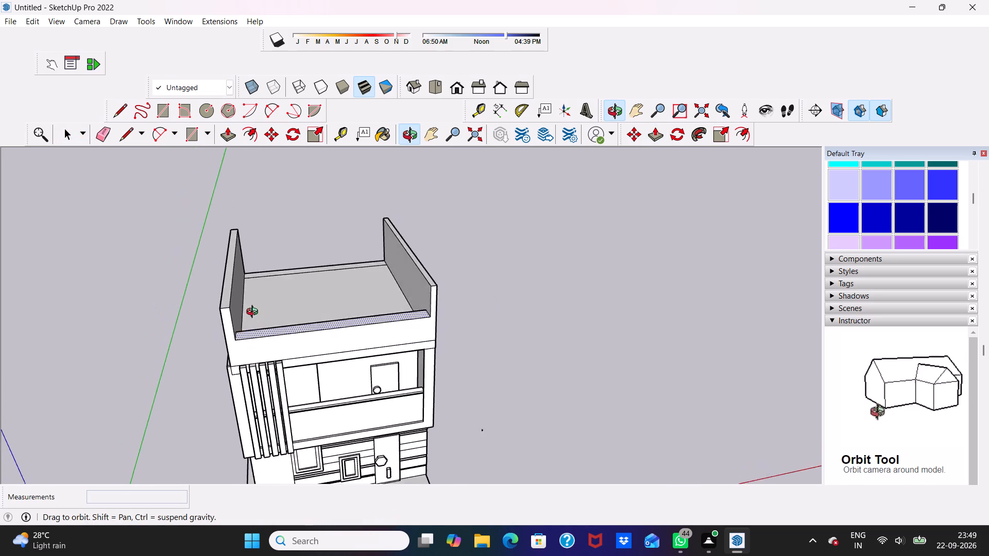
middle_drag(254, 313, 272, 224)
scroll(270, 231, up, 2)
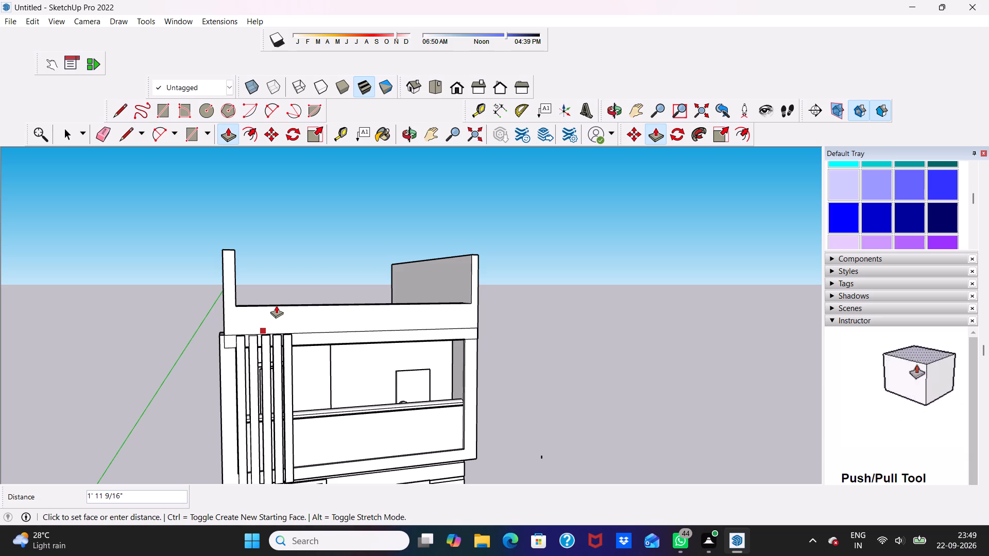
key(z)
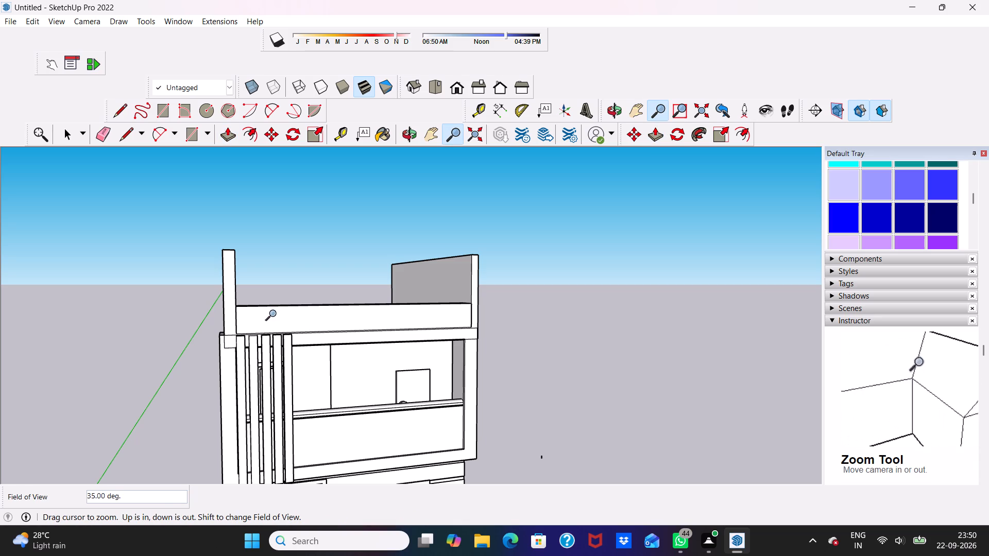
Undo the front strip's extrusion and the earlier roof-wall edits, back to before the left roof wall was raised.
key(ctrl+z)
key(ctrl+z)
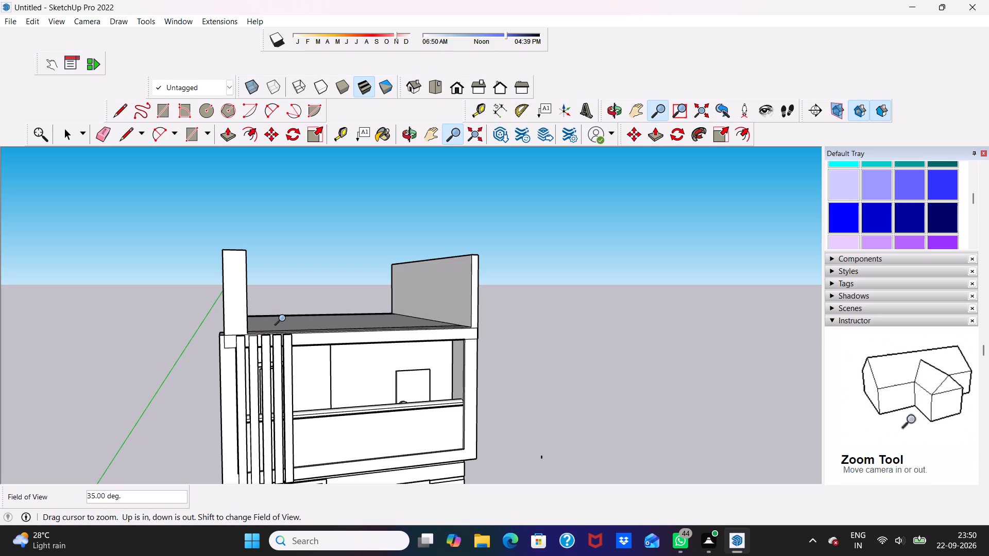
key(ctrl+z)
key(ctrl+z)
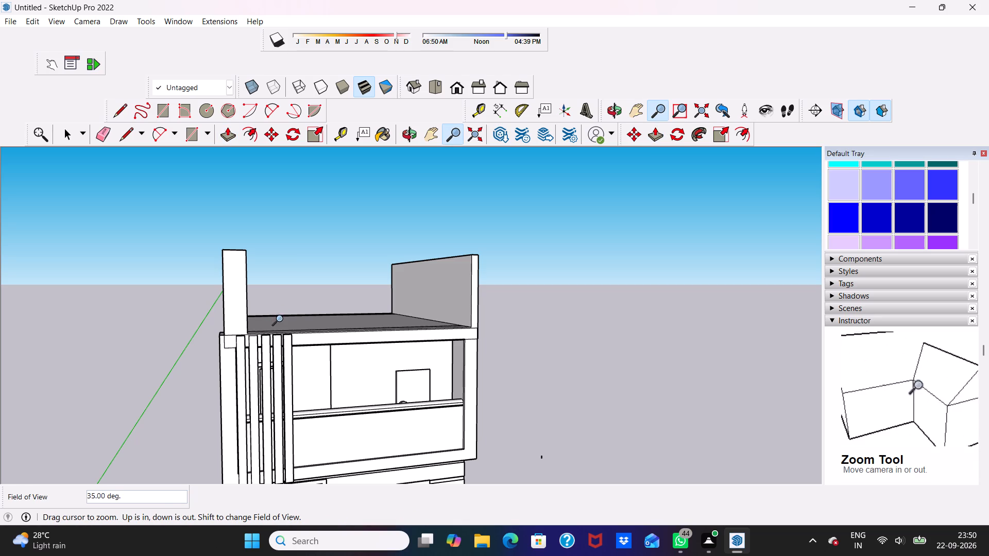
key(space)
key(space)
key(ctrl+z)
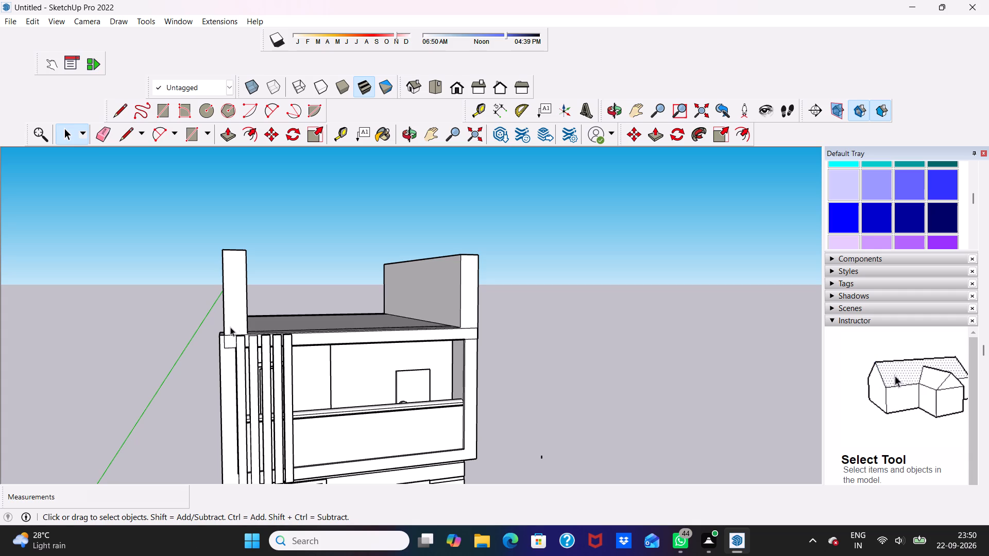
key(ctrl+z)
key(ctrl+z)
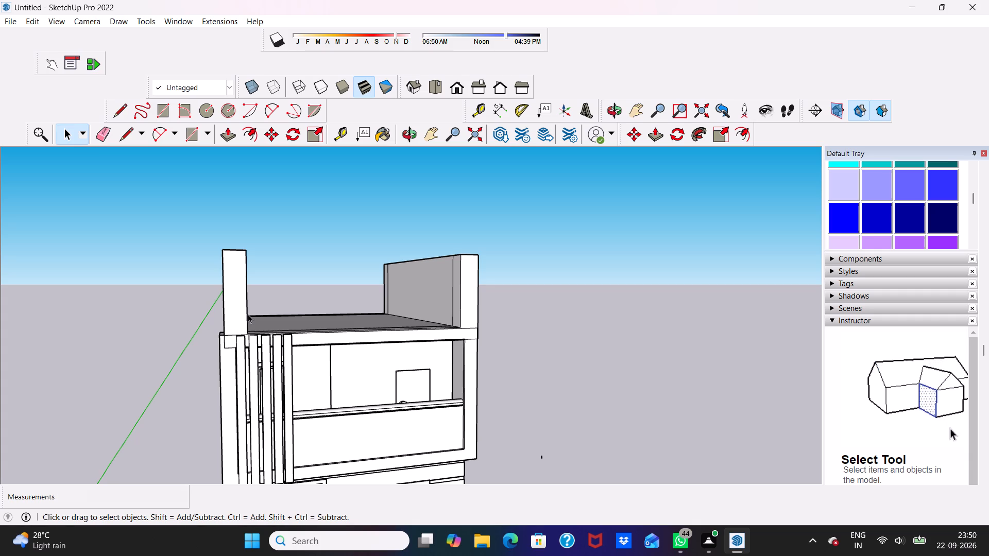
key(ctrl+z)
Examine the front-left roof corner where the front beam, the slab and the side post meet.
scroll(211, 353, up, 1)
scroll(285, 376, up, 3)
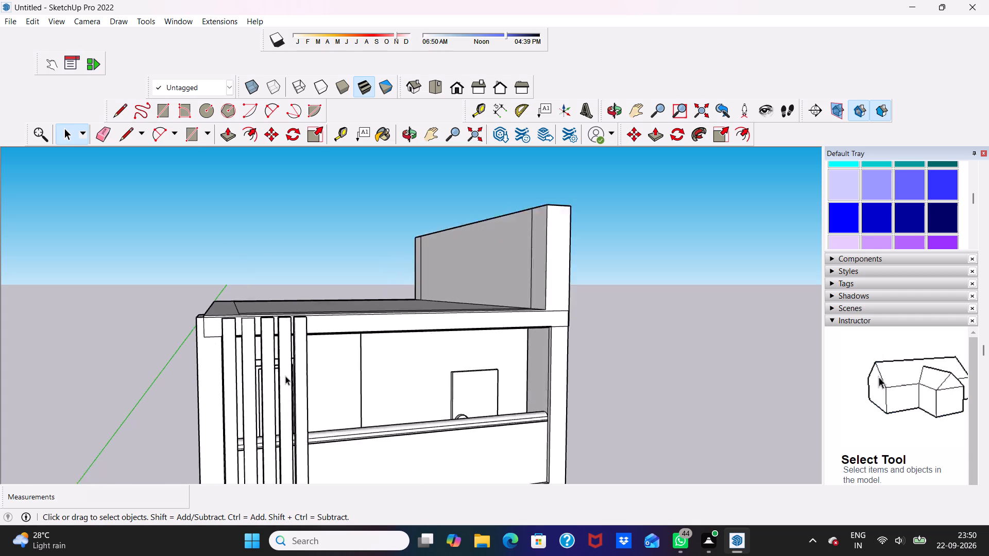
scroll(285, 376, down, 4)
middle_drag(286, 356, 237, 440)
scroll(278, 341, up, 3)
middle_drag(215, 333, 331, 316)
scroll(317, 360, up, 2)
middle_drag(275, 380, 274, 380)
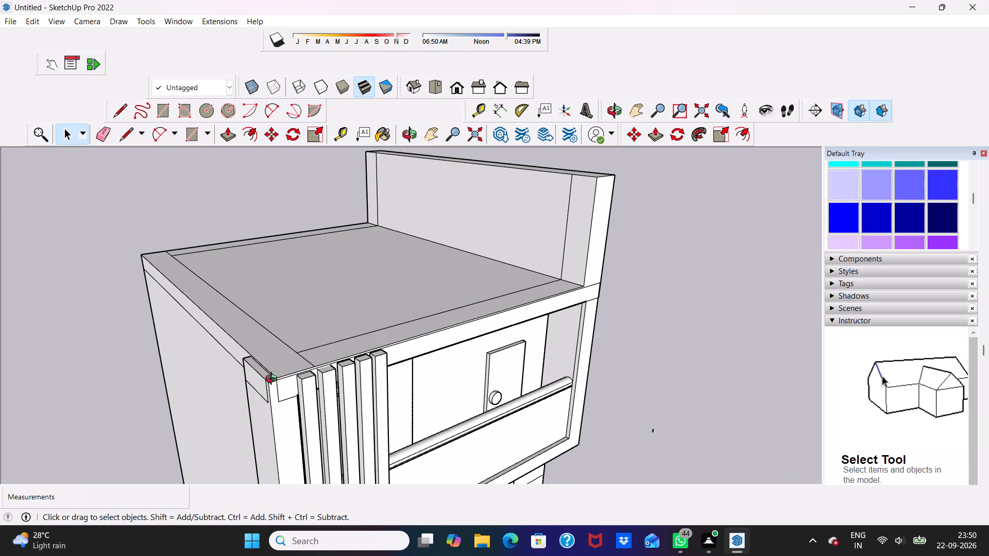
middle_drag(274, 380, 258, 345)
middle_drag(269, 400, 195, 347)
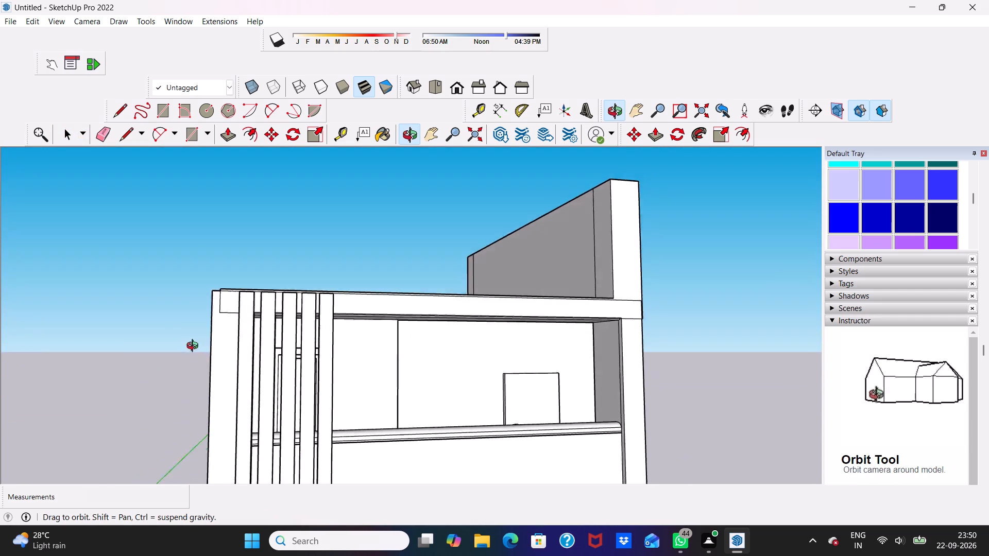
middle_drag(195, 347, 228, 356)
scroll(241, 200, up, 1)
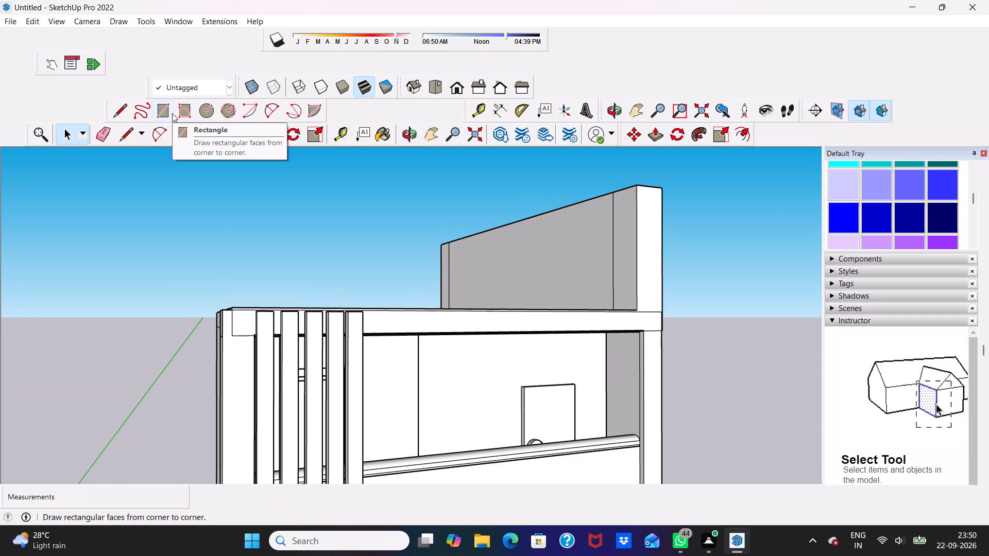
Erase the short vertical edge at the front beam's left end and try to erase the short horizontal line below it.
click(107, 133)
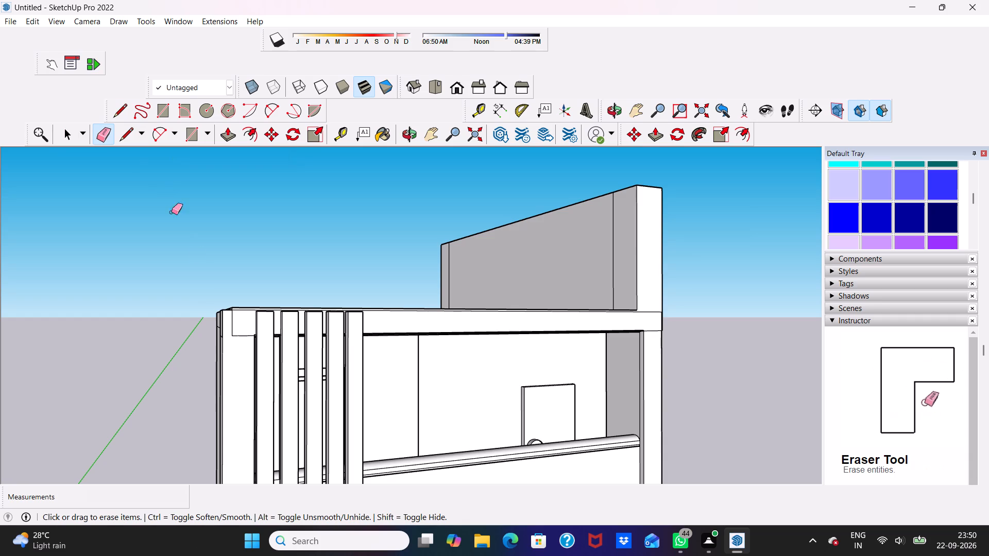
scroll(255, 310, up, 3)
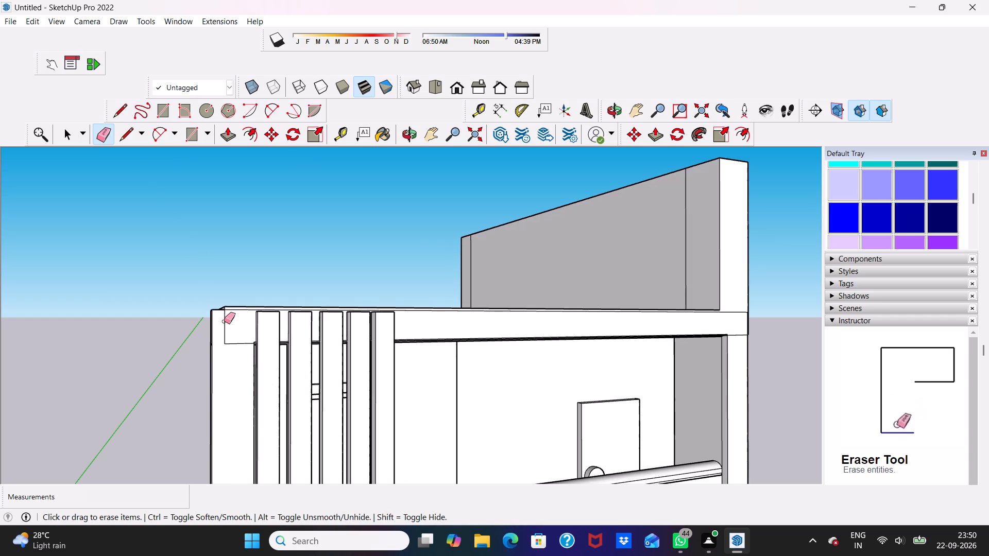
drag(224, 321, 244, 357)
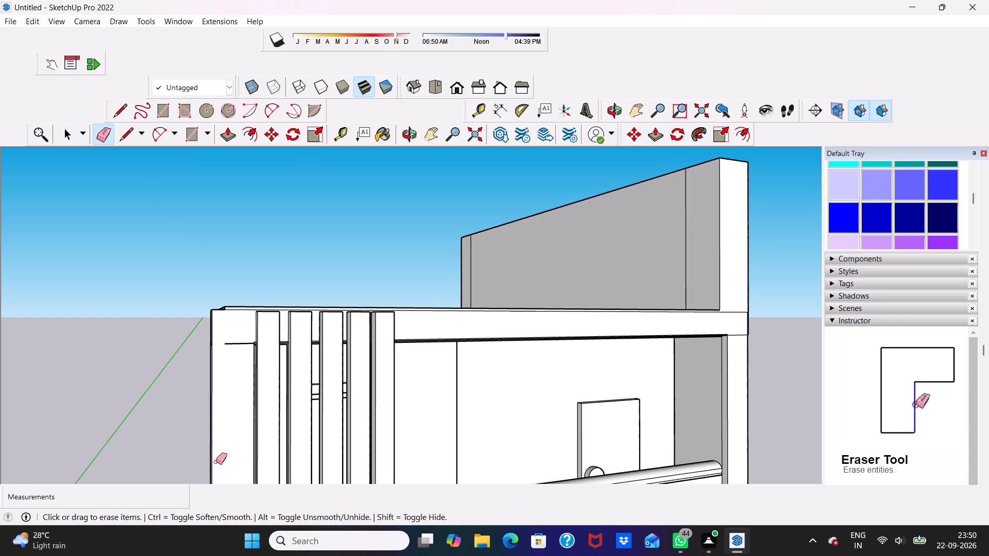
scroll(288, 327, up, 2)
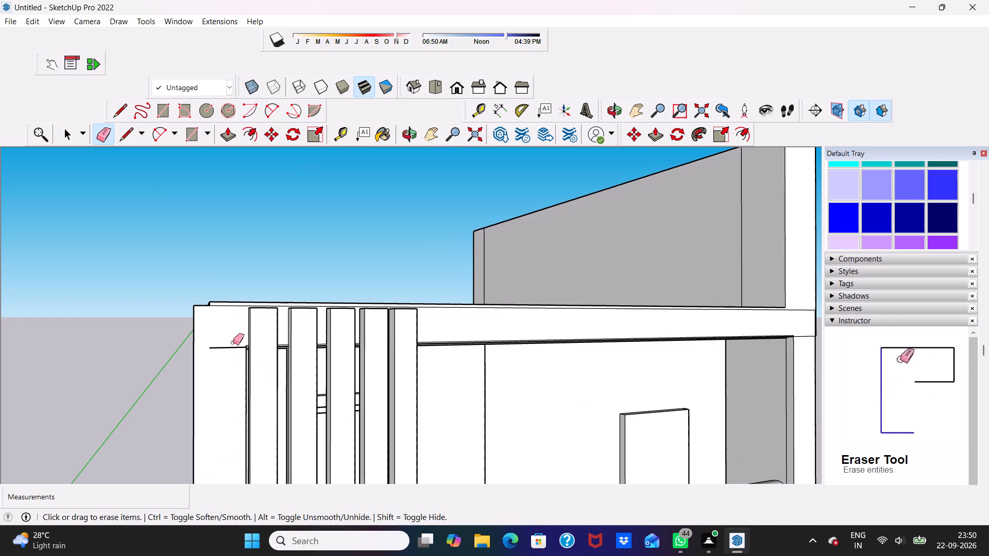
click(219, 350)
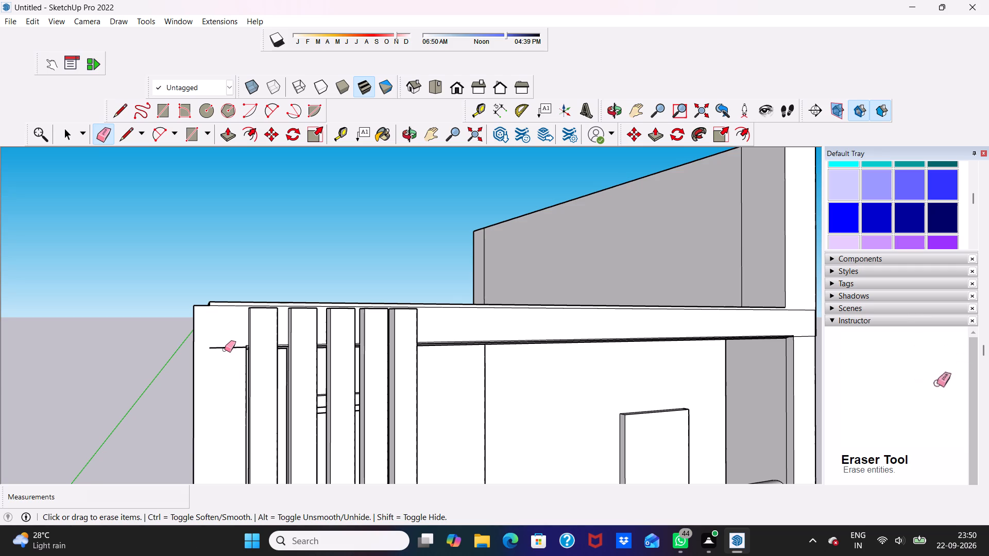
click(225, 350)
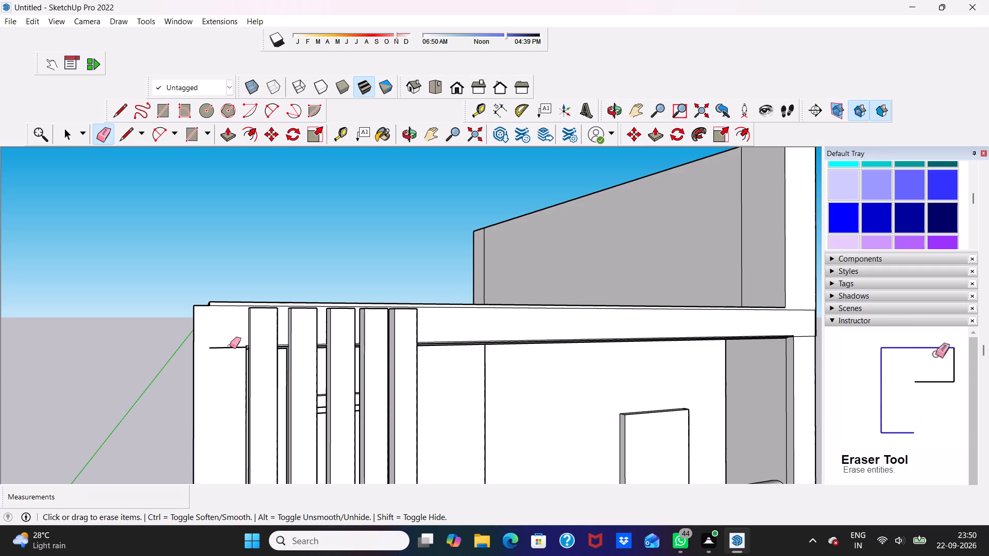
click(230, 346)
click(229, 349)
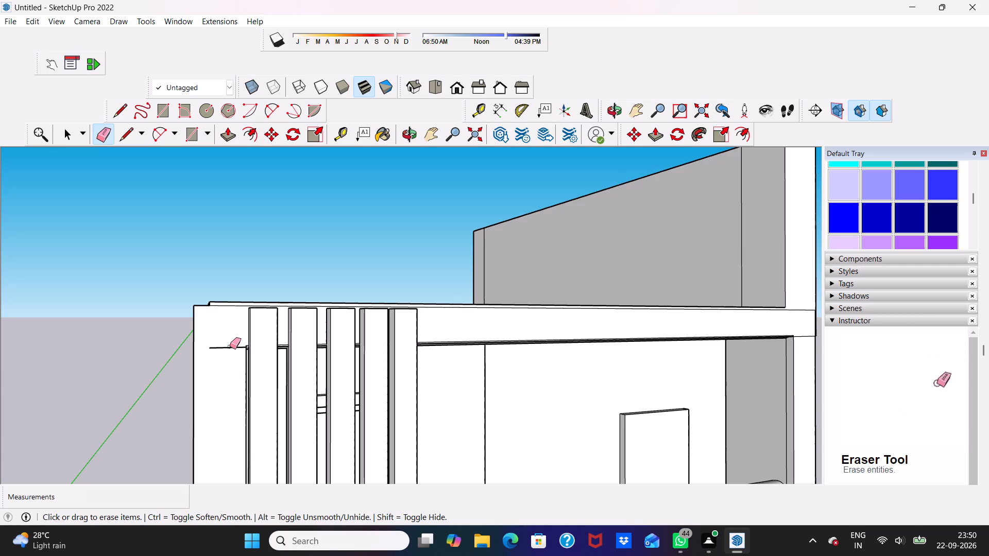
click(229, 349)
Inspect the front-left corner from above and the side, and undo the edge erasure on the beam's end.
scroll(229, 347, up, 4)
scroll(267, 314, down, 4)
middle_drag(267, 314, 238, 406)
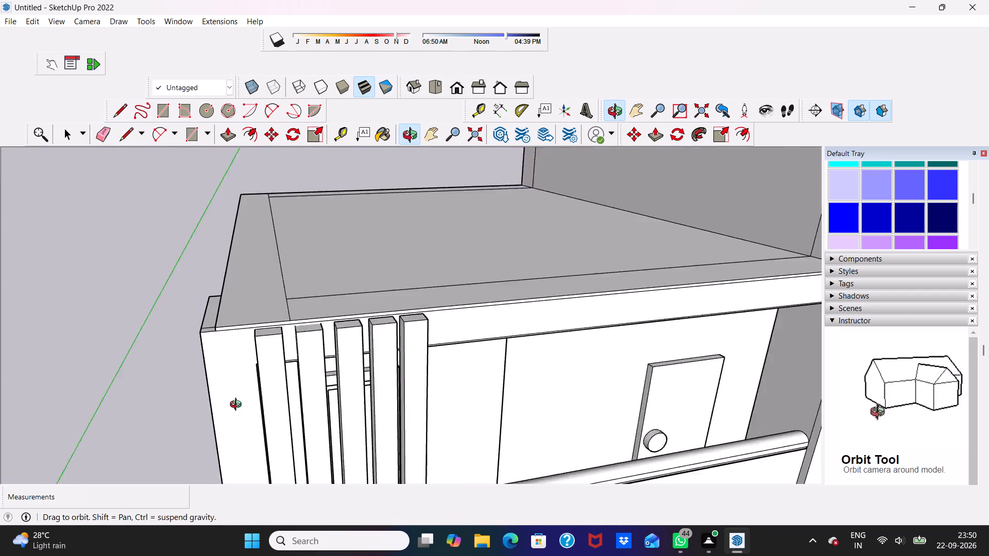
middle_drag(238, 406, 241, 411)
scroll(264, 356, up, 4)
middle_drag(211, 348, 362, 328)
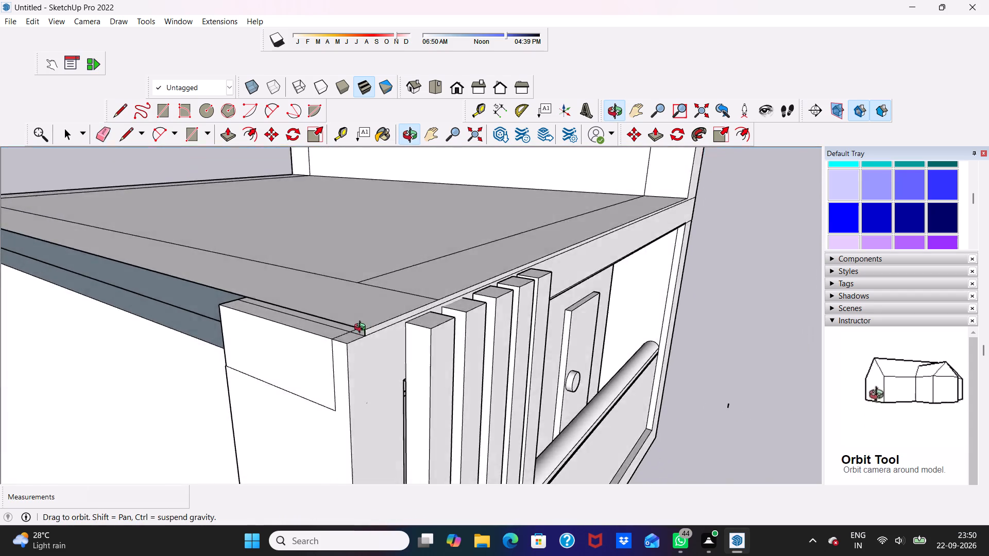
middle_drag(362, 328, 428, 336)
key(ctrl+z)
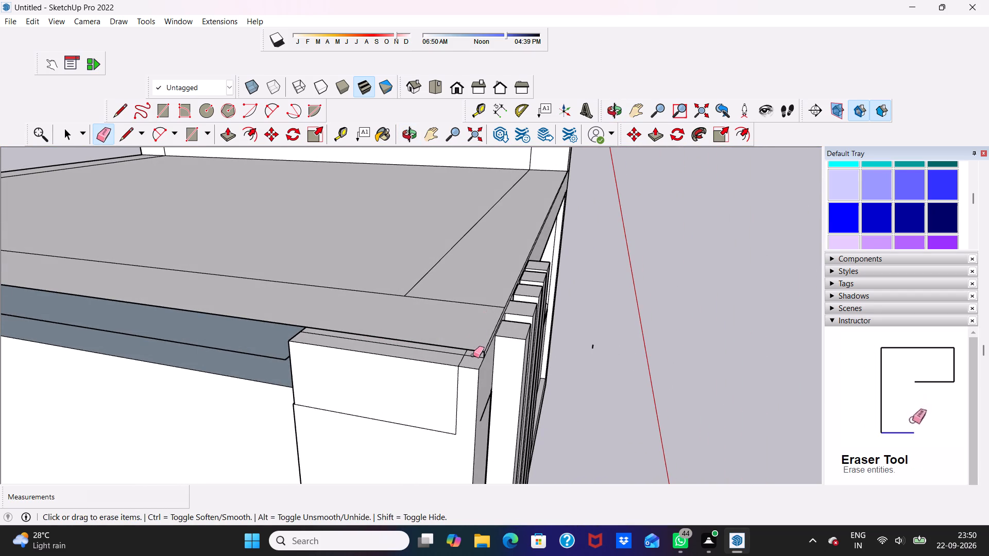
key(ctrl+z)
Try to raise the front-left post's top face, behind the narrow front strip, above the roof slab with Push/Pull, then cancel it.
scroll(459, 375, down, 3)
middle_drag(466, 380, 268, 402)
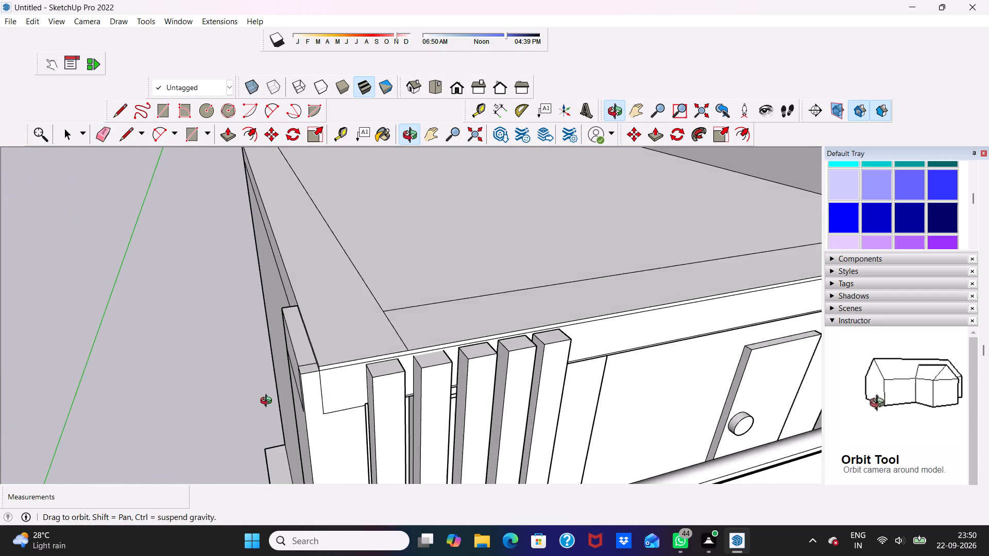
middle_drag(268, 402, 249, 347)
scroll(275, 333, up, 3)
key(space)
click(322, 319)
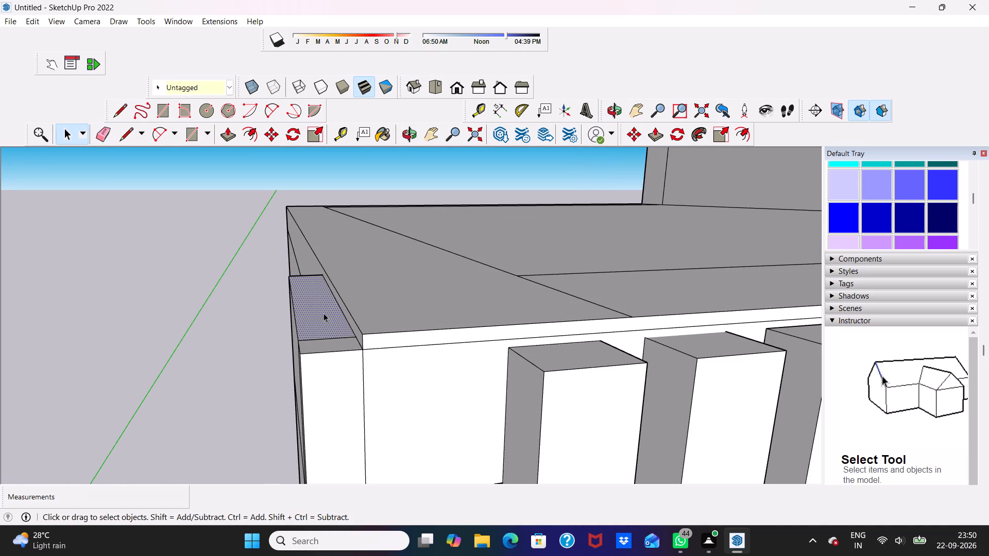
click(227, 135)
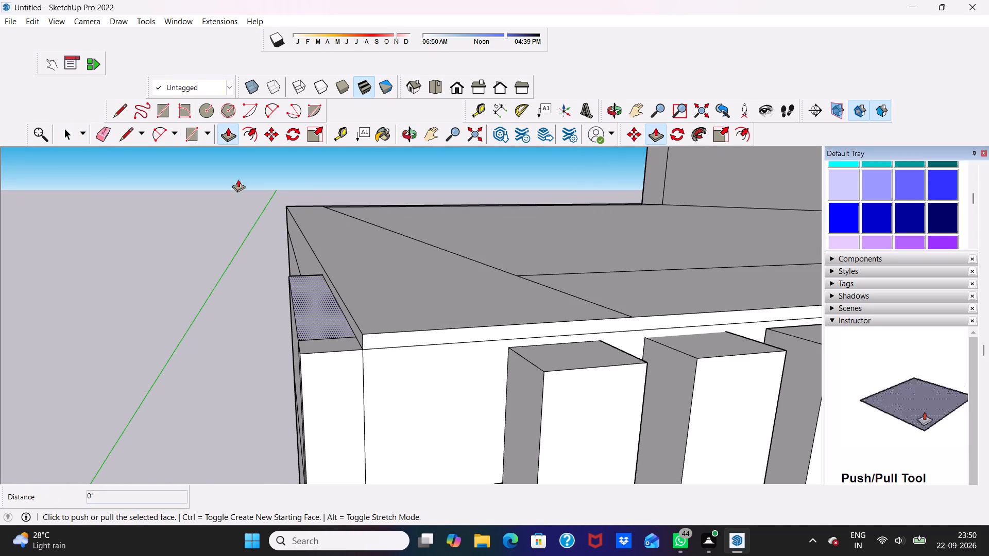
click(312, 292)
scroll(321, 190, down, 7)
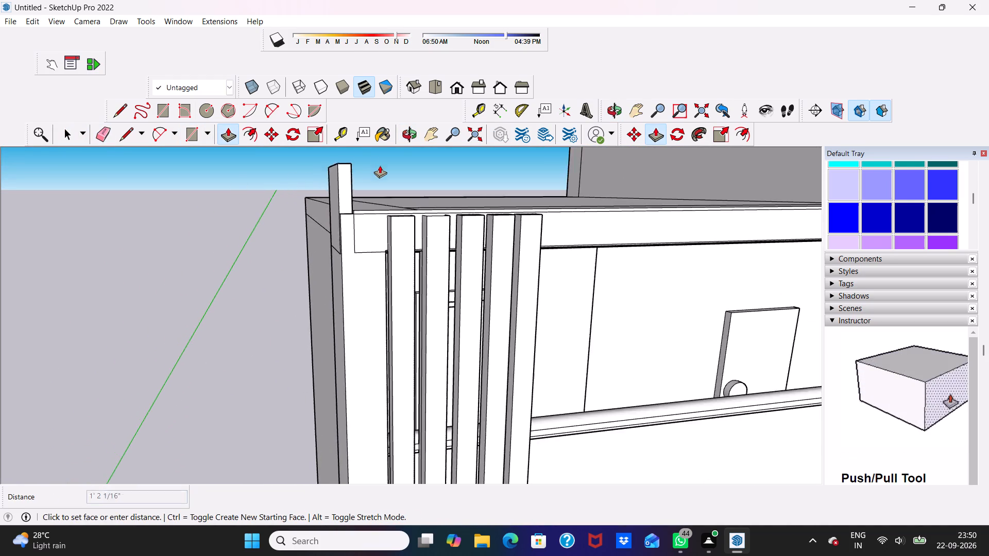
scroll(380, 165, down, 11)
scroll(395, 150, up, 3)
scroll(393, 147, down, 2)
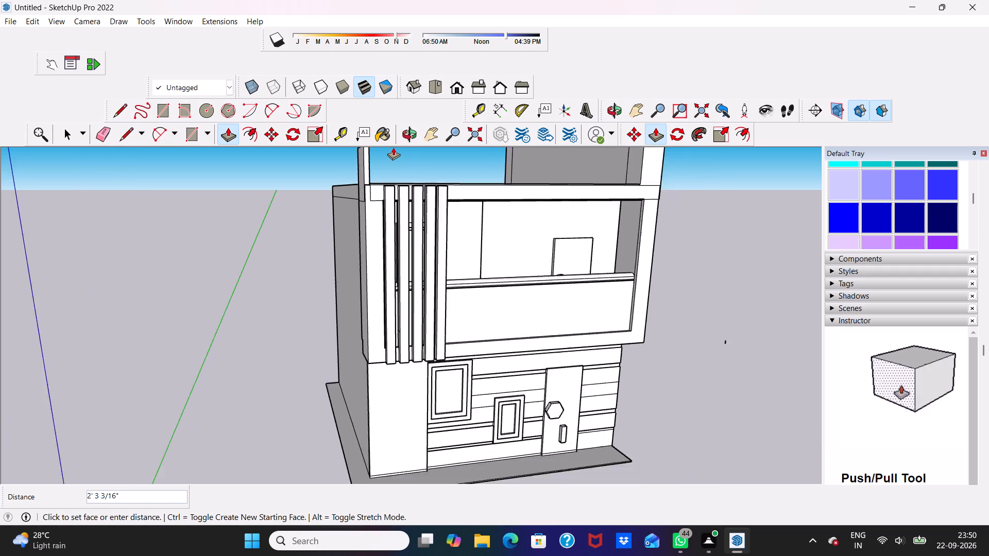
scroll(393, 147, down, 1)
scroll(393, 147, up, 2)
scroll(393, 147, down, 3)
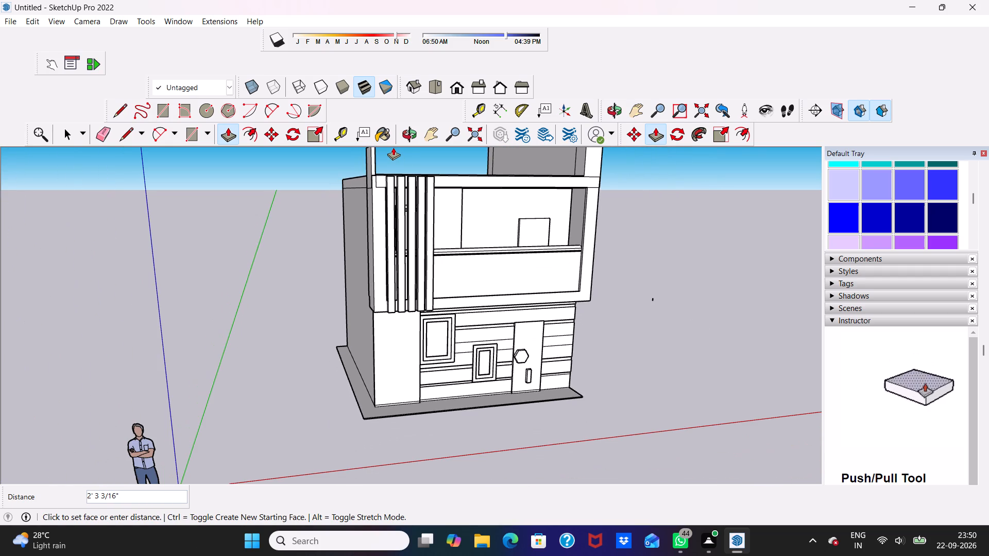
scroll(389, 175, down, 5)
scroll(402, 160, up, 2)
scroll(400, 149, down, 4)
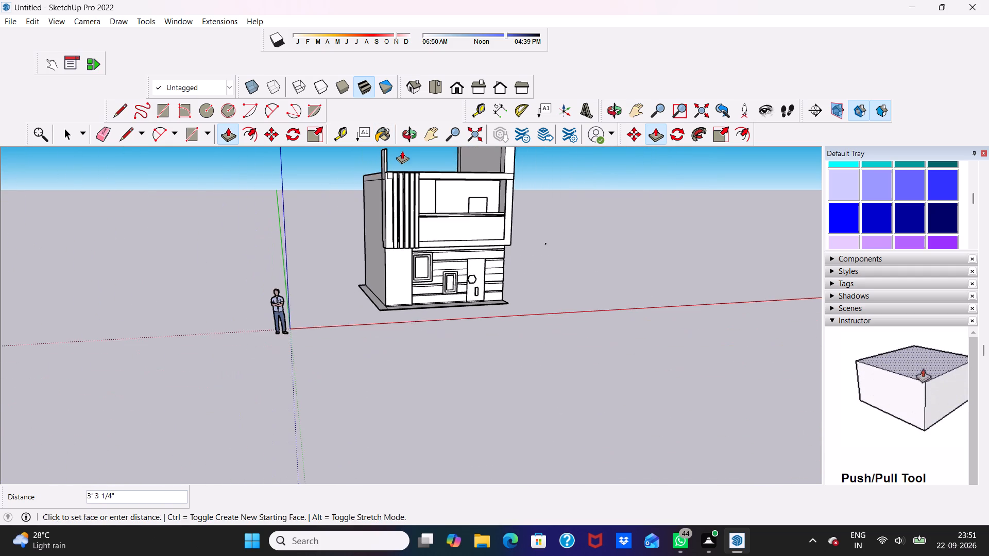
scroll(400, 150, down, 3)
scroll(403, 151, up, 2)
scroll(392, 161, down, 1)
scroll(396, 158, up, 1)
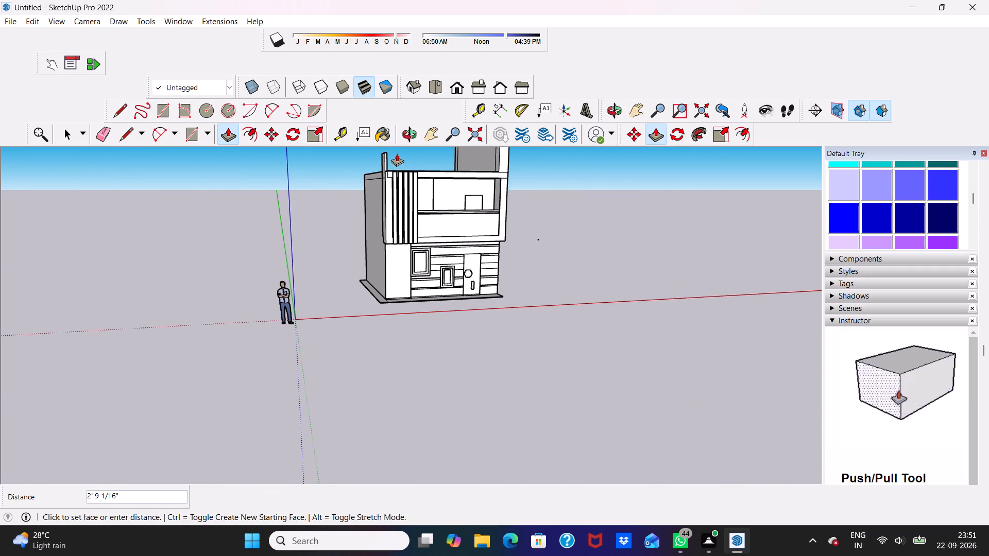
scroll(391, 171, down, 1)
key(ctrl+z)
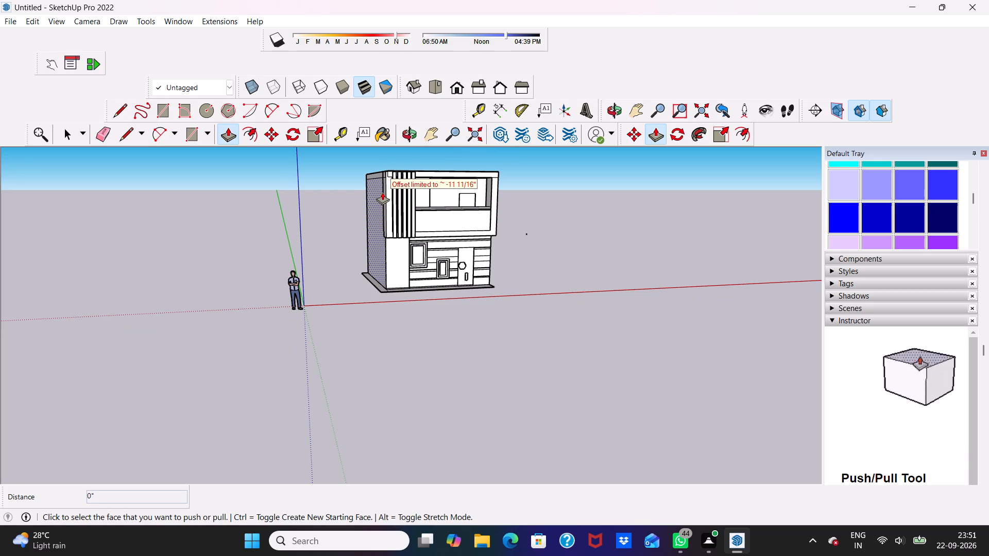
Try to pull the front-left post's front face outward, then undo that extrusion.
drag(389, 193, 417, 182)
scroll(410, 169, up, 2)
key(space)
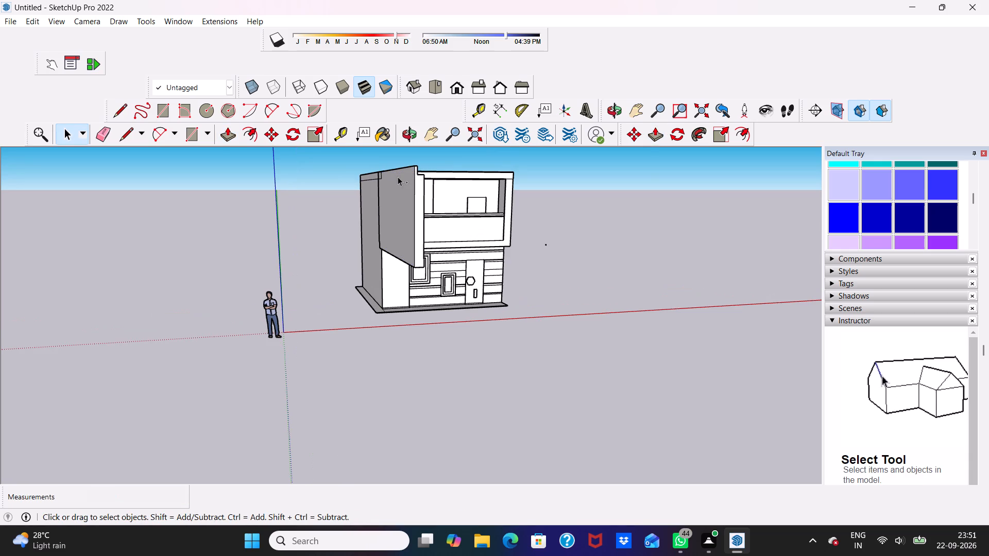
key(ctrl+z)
Push/Pull the front-left post's top face, behind the narrow front strip, upward by about 6' 9 3/16".
middle_drag(417, 180, 357, 342)
drag(417, 180, 396, 262)
scroll(407, 205, up, 6)
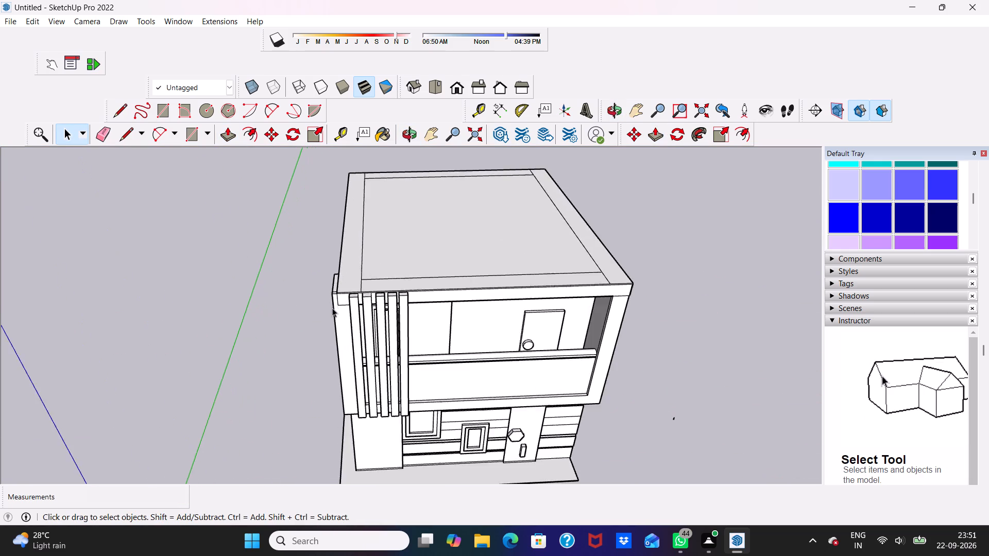
scroll(332, 308, up, 5)
click(334, 286)
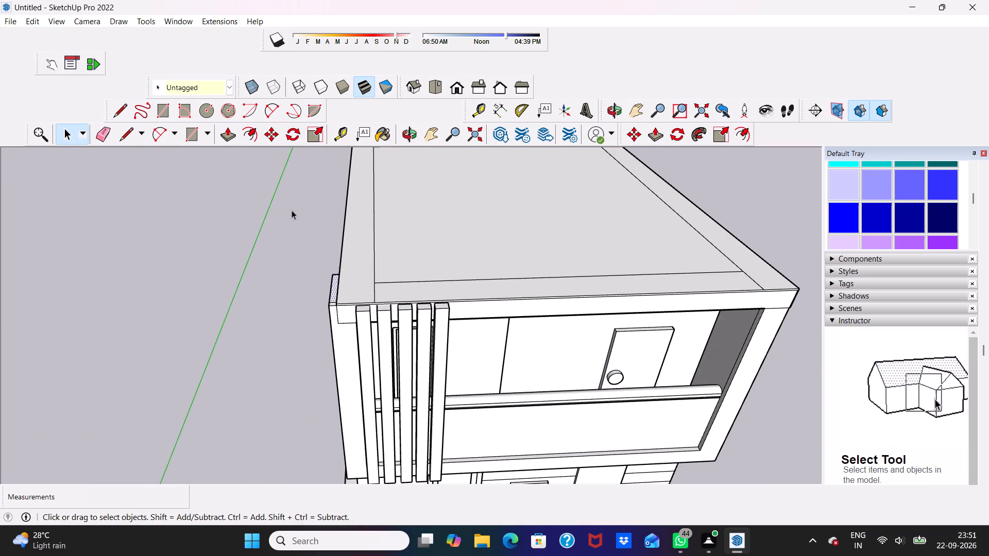
click(229, 136)
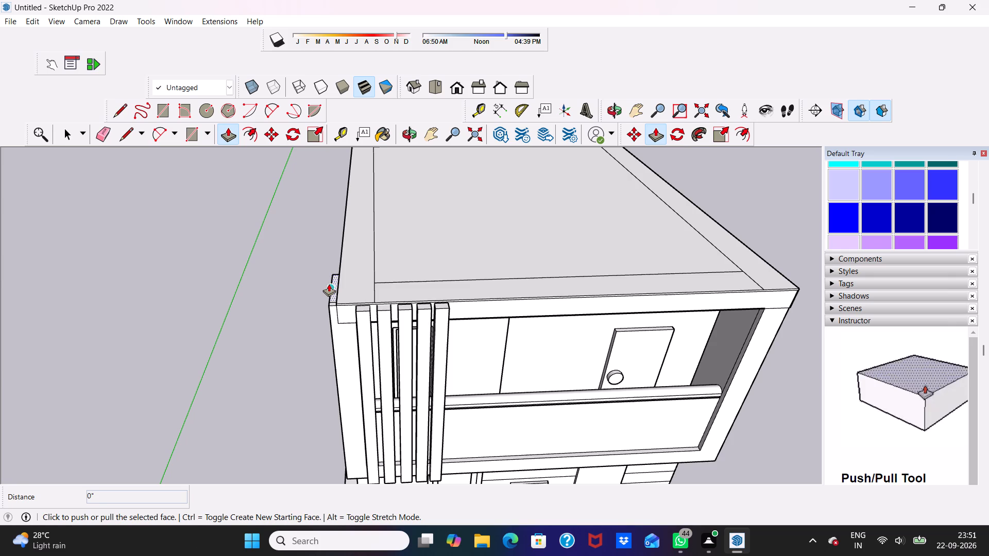
click(330, 284)
scroll(331, 236, down, 5)
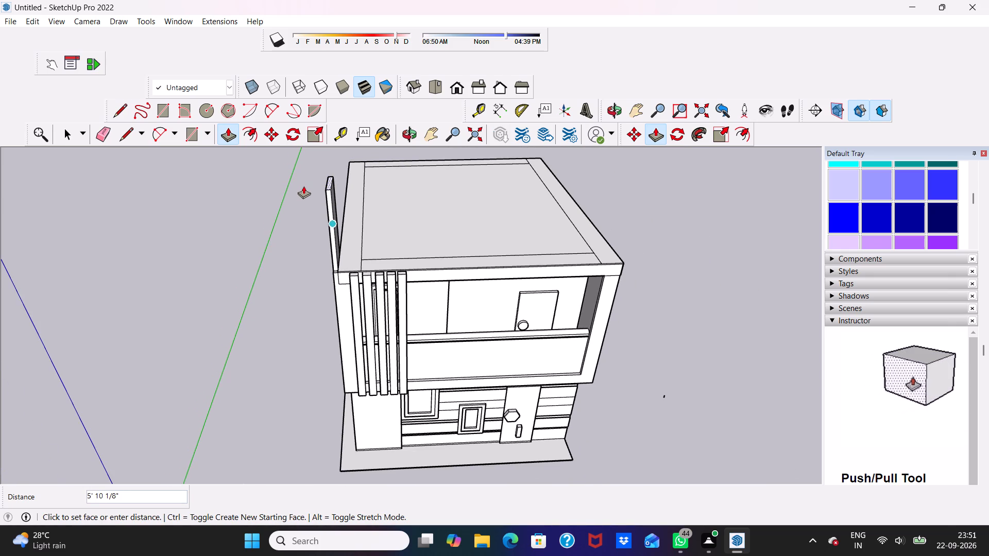
scroll(303, 186, up, 3)
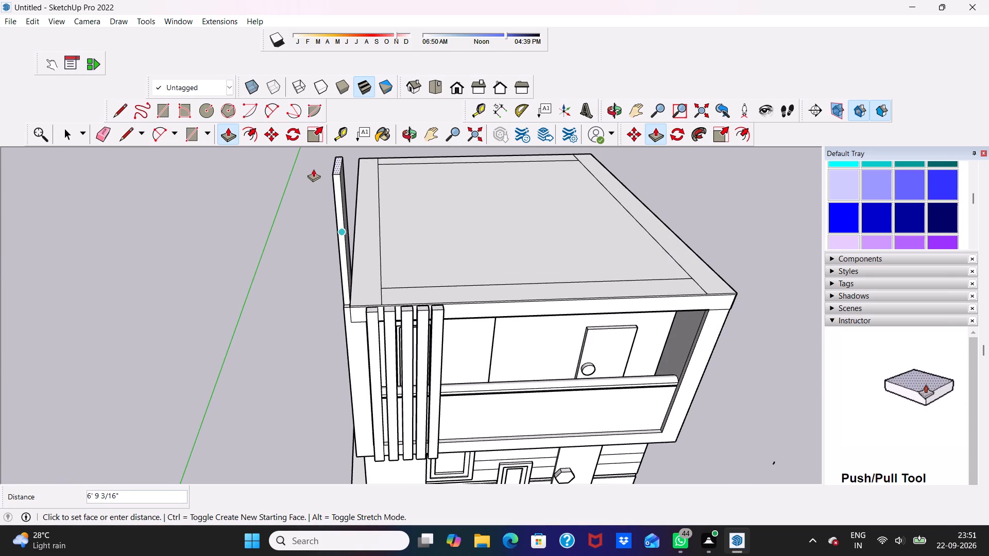
click(313, 169)
Examine the raised front-left post's height against the whole house, finishing in the standard front view.
scroll(383, 197, down, 1)
middle_drag(383, 197, 410, 192)
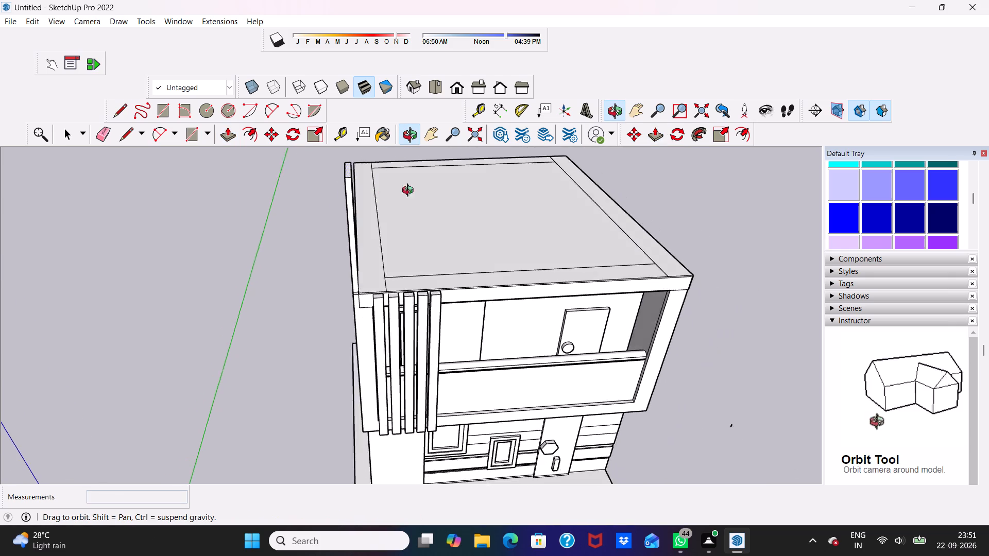
middle_drag(410, 192, 394, 153)
scroll(389, 160, down, 1)
scroll(393, 172, up, 1)
scroll(401, 186, down, 3)
middle_drag(474, 236, 385, 217)
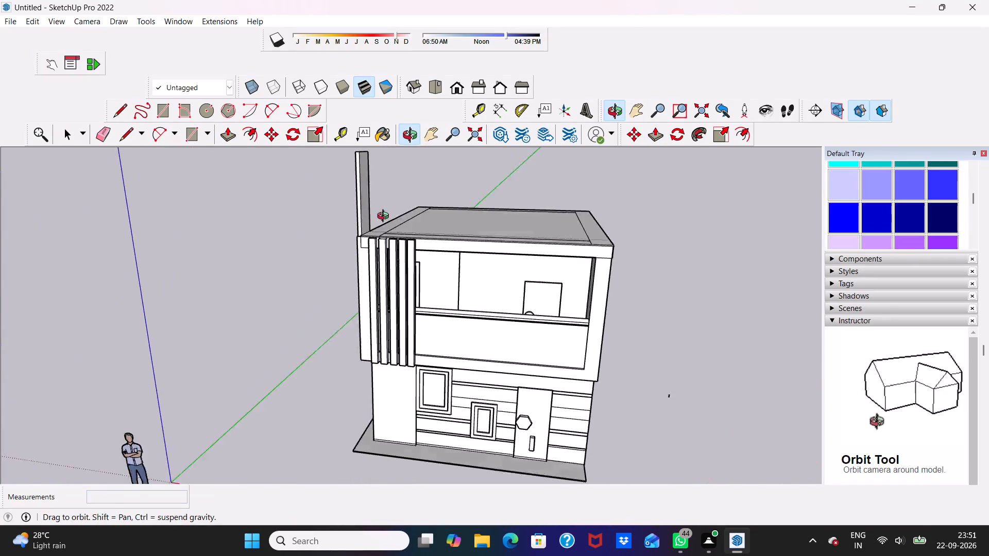
middle_drag(385, 217, 347, 201)
click(451, 86)
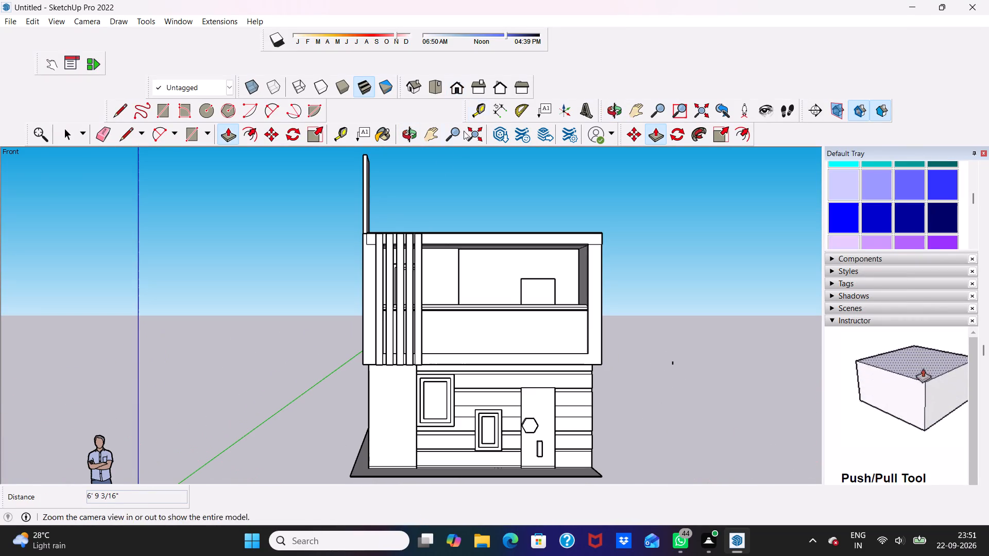
Push/Pull the raised post's inner side face over the roof slab by about 5 11/16" to thicken it.
middle_drag(387, 204, 313, 258)
scroll(456, 160, up, 2)
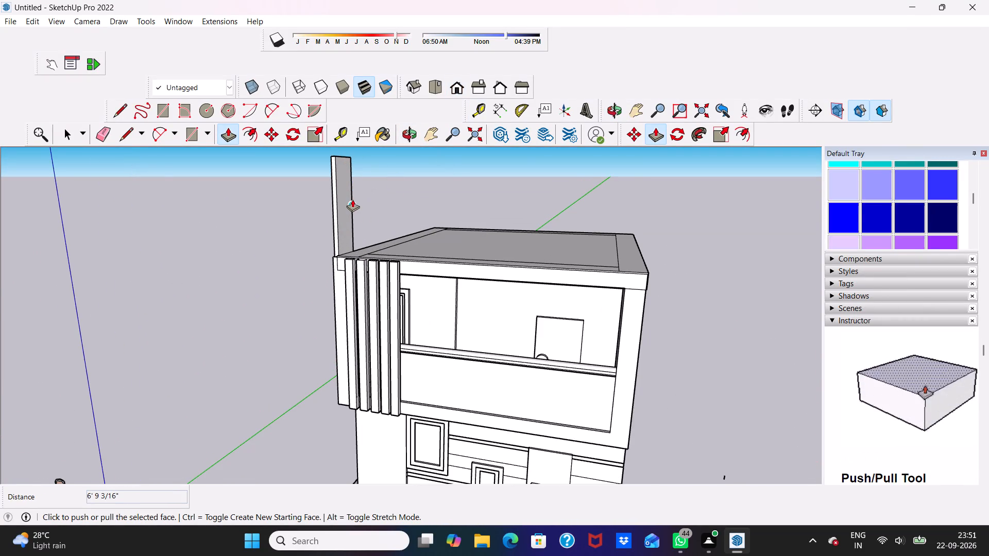
key(space)
click(346, 196)
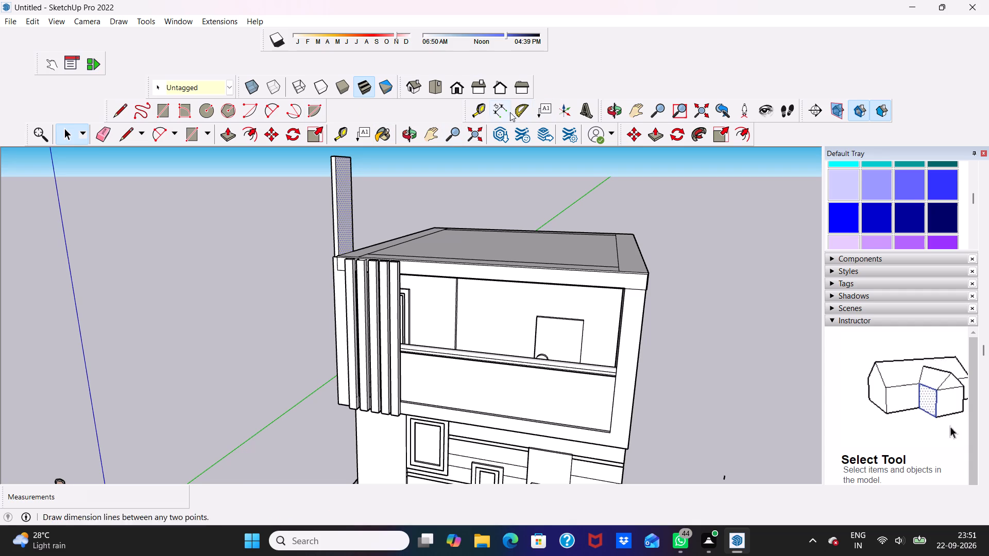
click(226, 135)
click(349, 187)
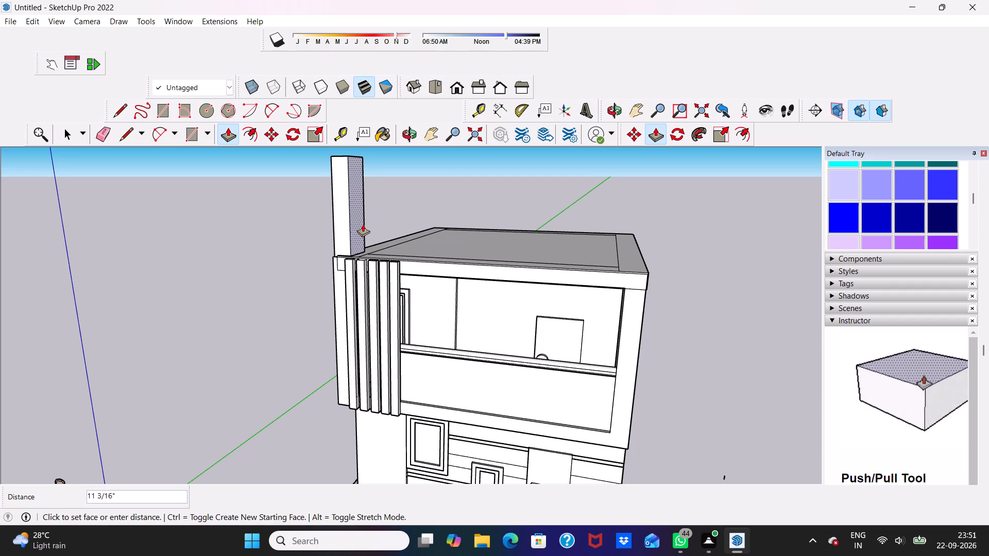
scroll(359, 228, up, 4)
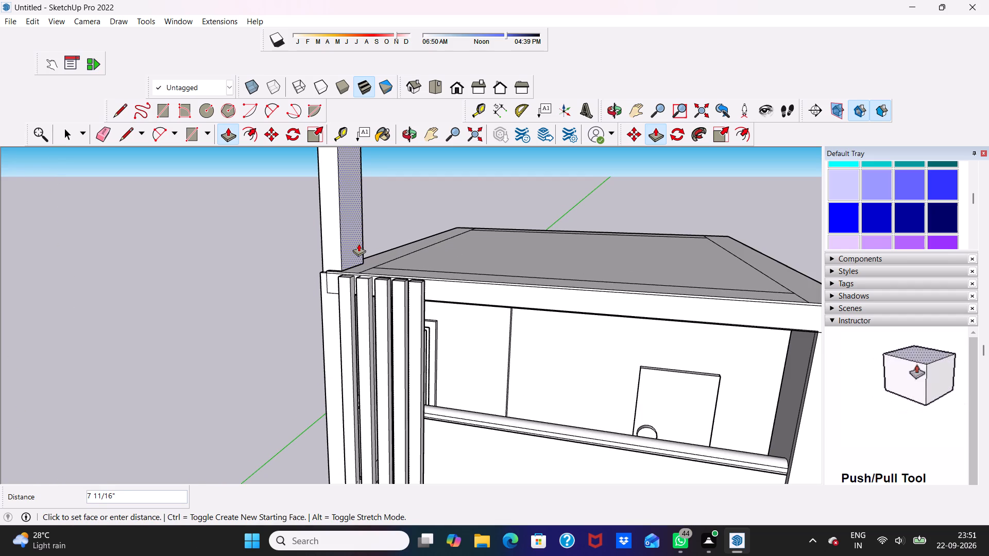
click(355, 243)
Push/Pull the narrow strip in front of the raised post's base upward by 3/16", and again by about 11 5/8".
scroll(328, 242, down, 3)
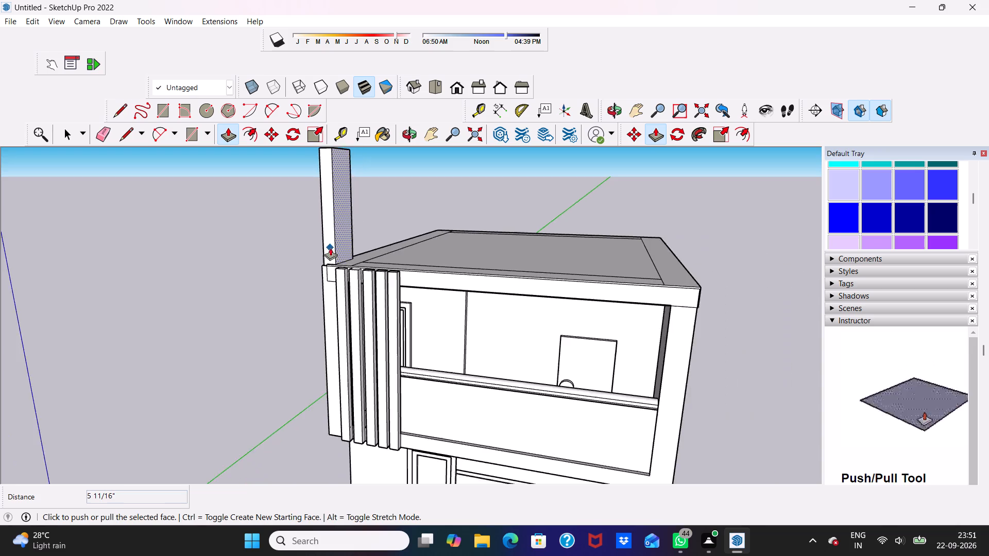
middle_drag(331, 248, 435, 288)
scroll(349, 254, up, 3)
scroll(336, 301, up, 2)
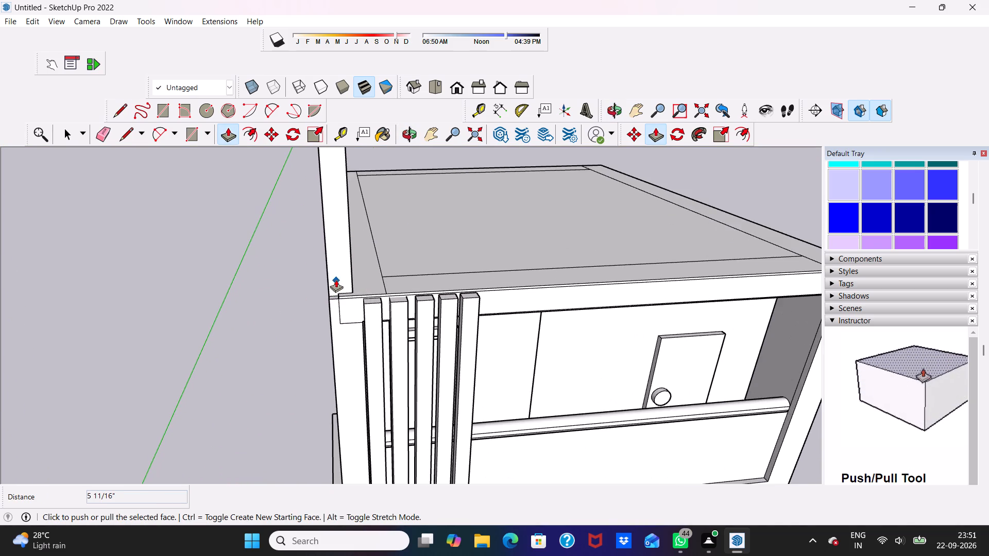
scroll(334, 291, up, 15)
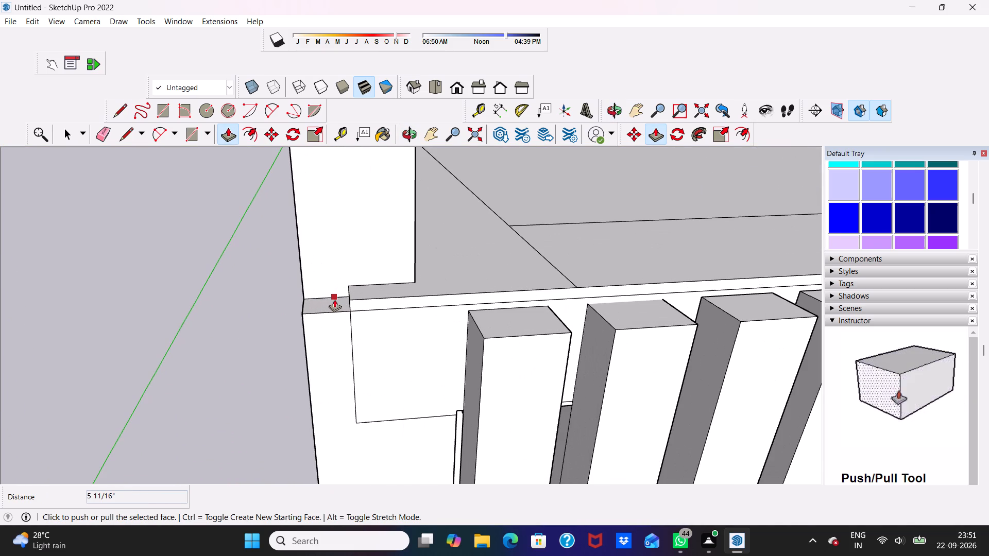
key(space)
click(329, 301)
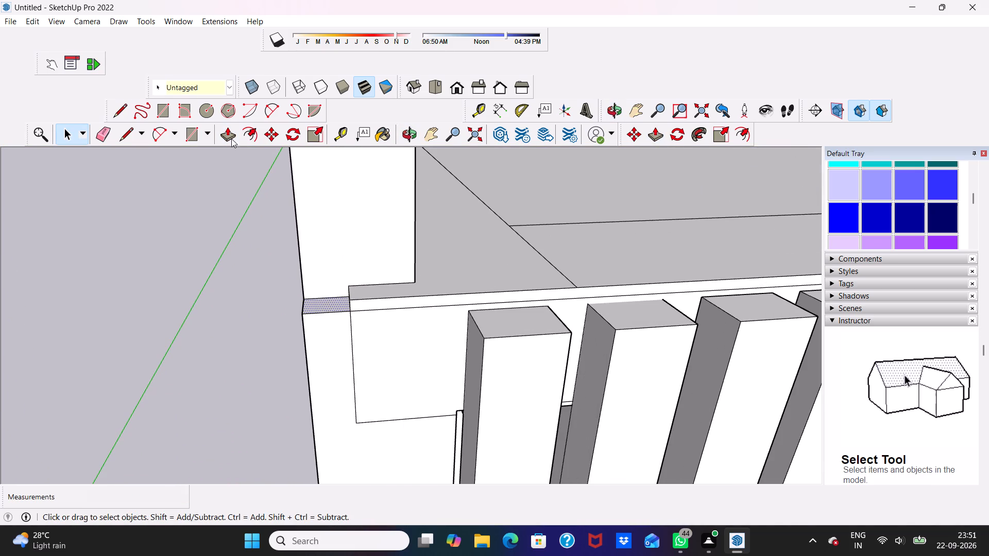
click(228, 130)
click(319, 300)
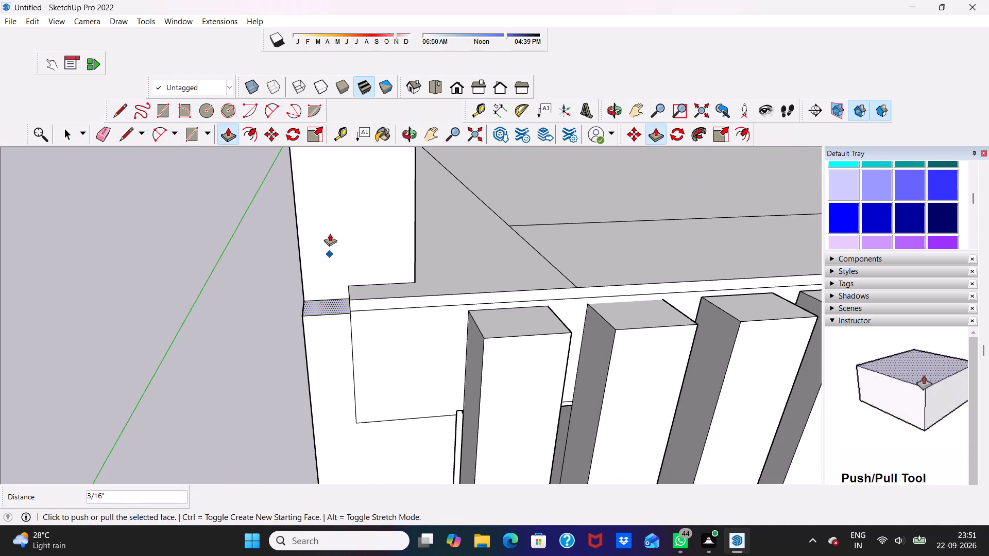
scroll(323, 223, down, 4)
drag(325, 276, 340, 180)
scroll(339, 167, down, 16)
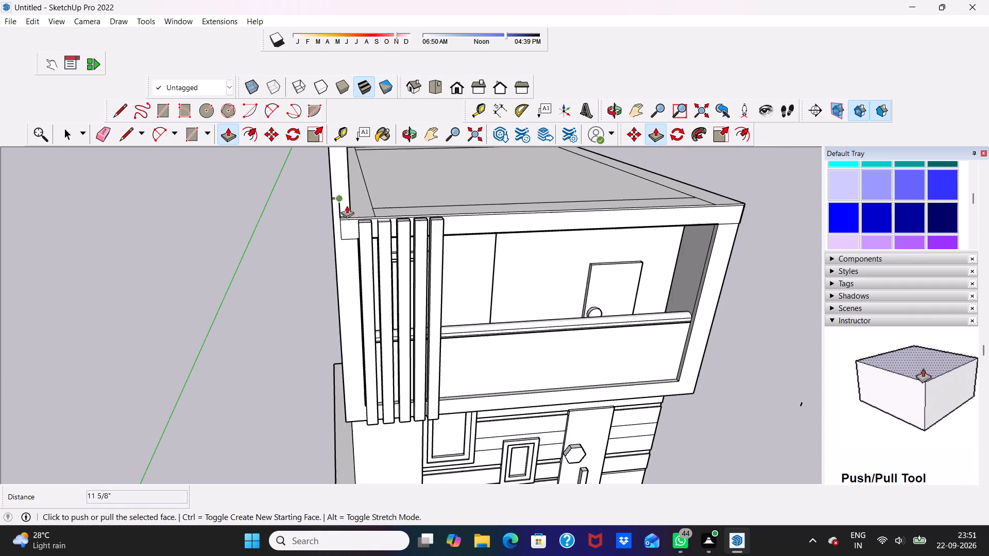
Raise the top face of the narrow front strip by another 6 3/4" or so along the post.
scroll(347, 205, down, 11)
scroll(355, 195, up, 14)
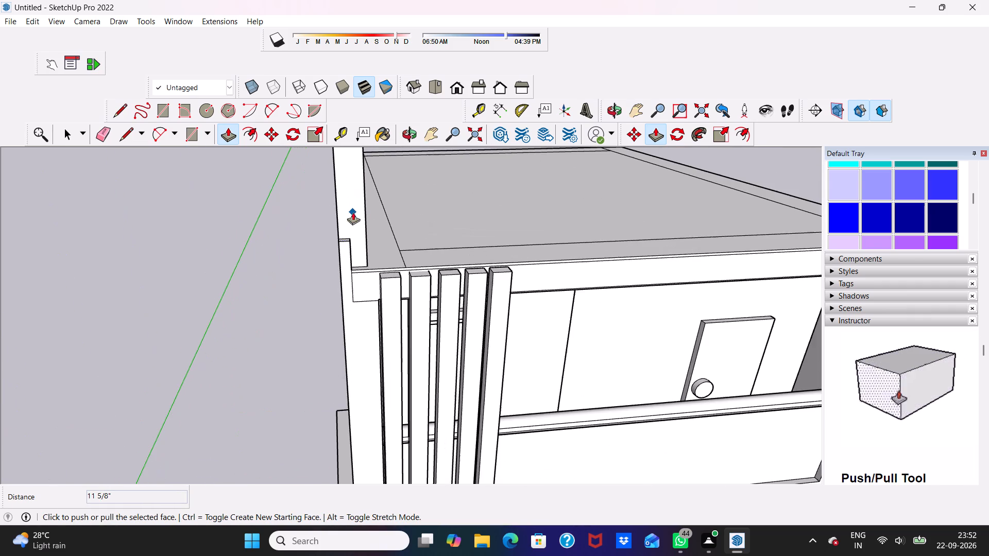
scroll(344, 235, up, 11)
scroll(341, 230, down, 3)
scroll(350, 256, up, 5)
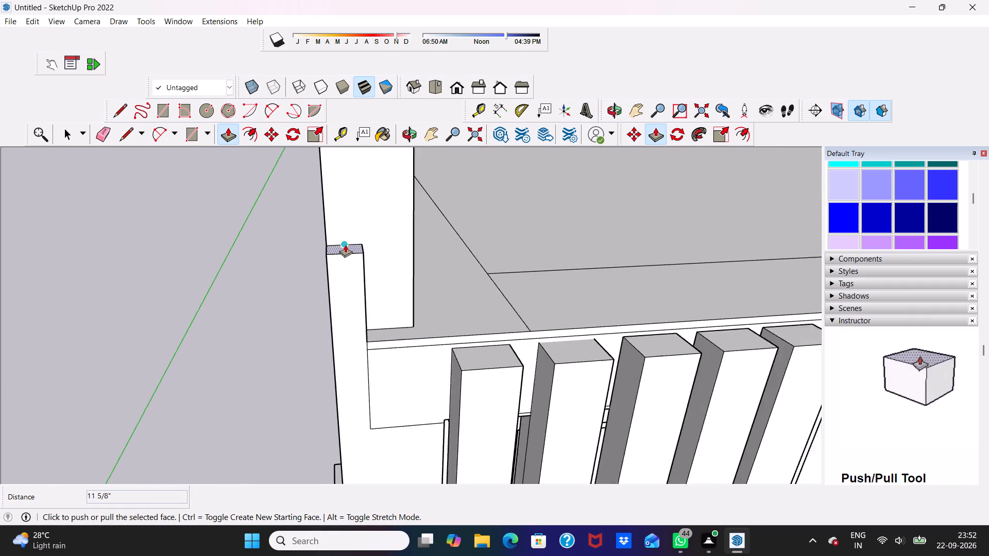
scroll(345, 245, up, 2)
drag(345, 245, 359, 157)
scroll(347, 165, down, 7)
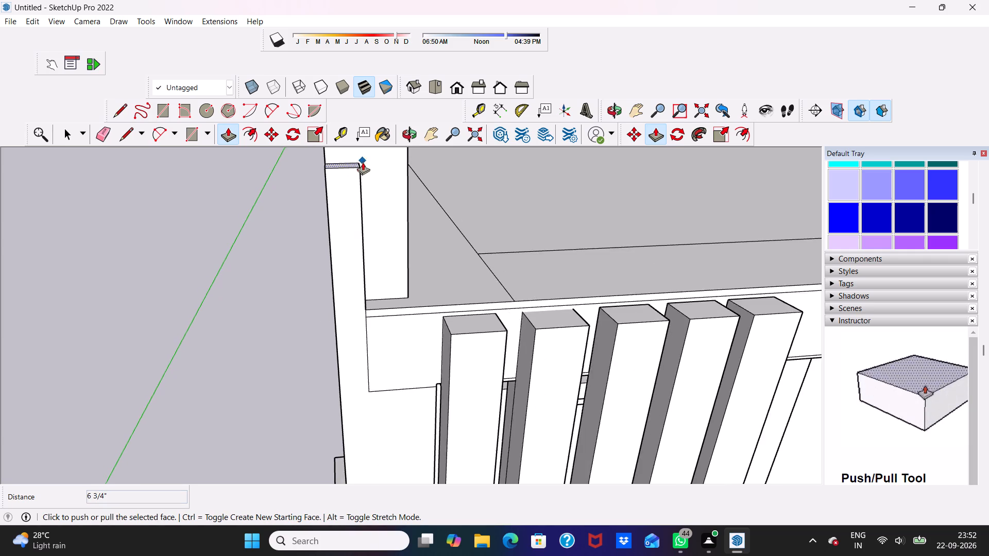
Raise the narrow front strip's top face by about another 3' 10 9/16" along the post.
scroll(363, 162, down, 20)
scroll(406, 153, down, 9)
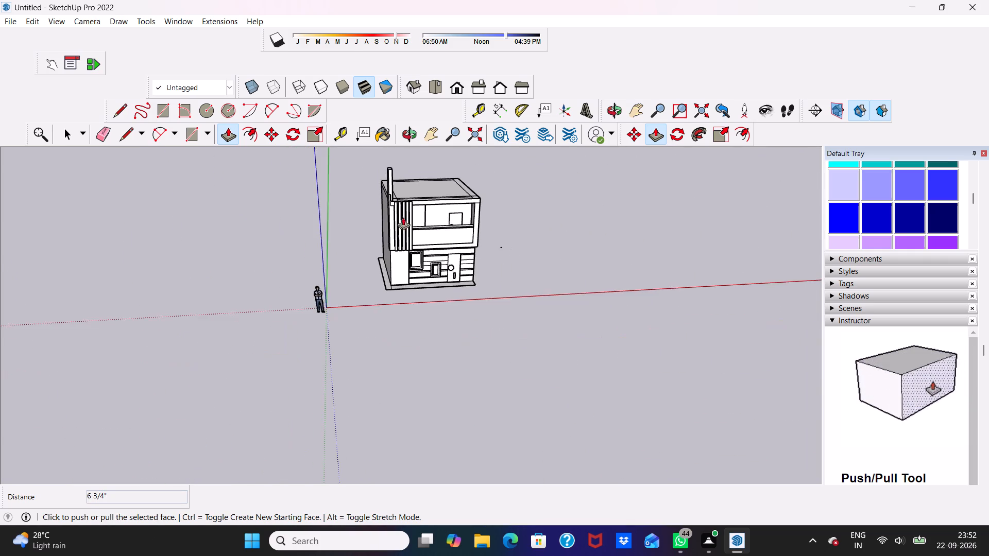
scroll(407, 166, up, 20)
scroll(314, 336, up, 2)
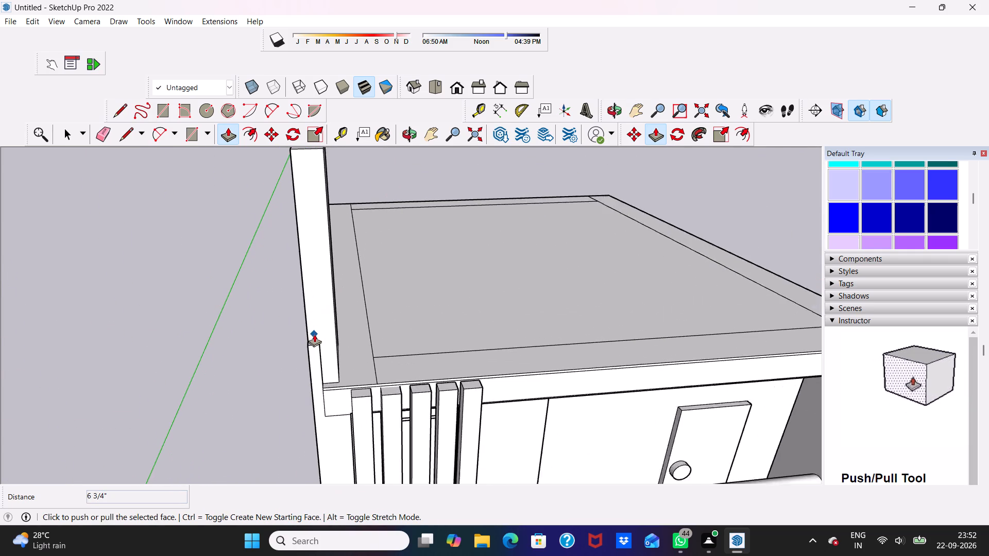
drag(312, 341, 336, 188)
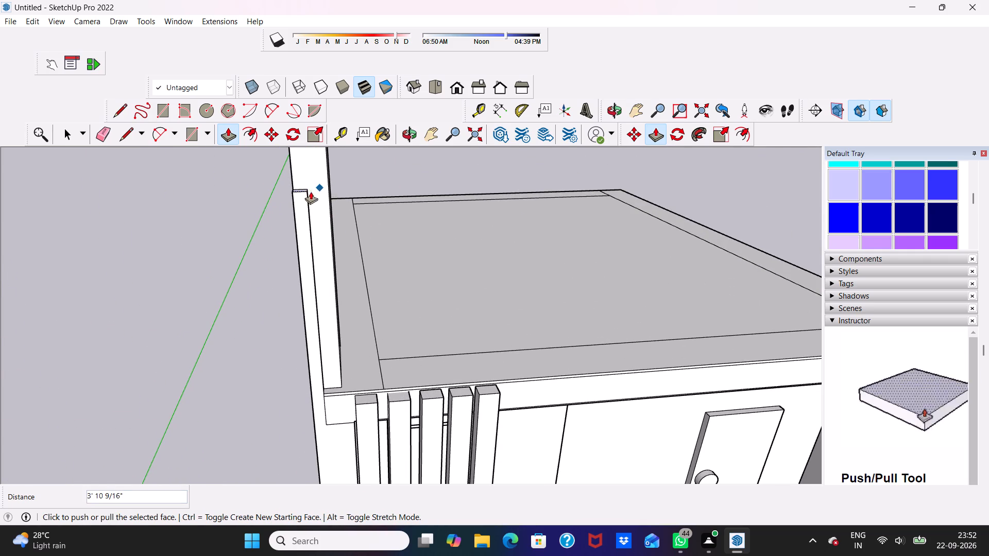
Raise the narrow front strip's top face along the post by about 9 5/16", and again by about 6 3/4".
scroll(308, 199, down, 4)
scroll(305, 217, up, 5)
scroll(311, 171, up, 7)
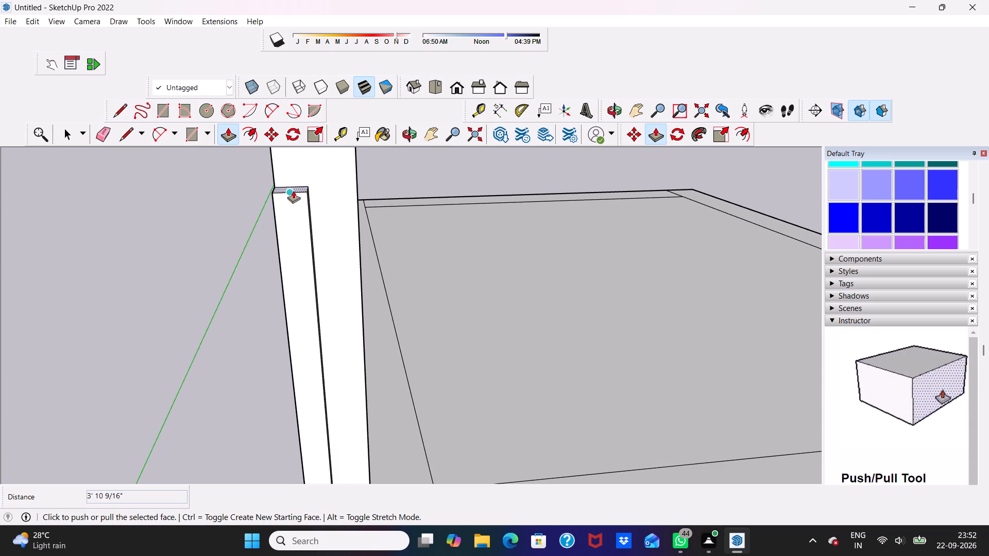
drag(293, 190, 302, 145)
scroll(299, 197, down, 7)
scroll(324, 282, up, 1)
scroll(325, 291, down, 6)
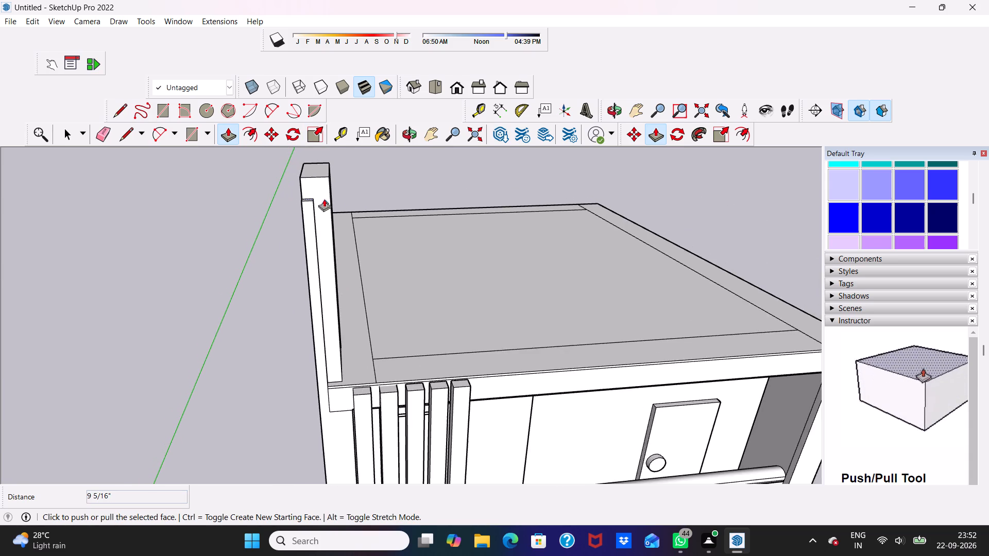
scroll(317, 197, up, 3)
drag(304, 201, 310, 175)
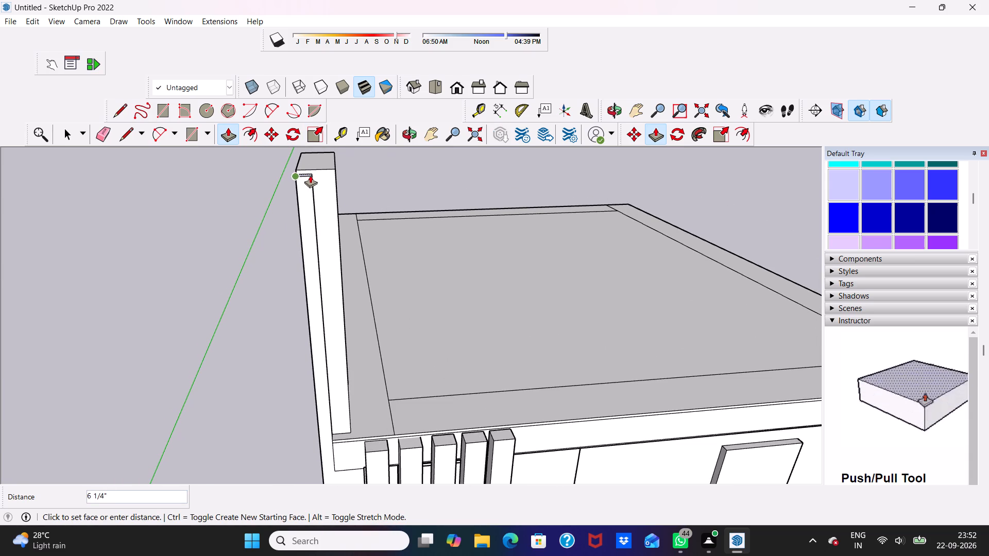
drag(310, 175, 311, 173)
Push/Pull the narrow front strip's blue inner side face by about 5 11/16" toward the post's roof-side face.
scroll(311, 173, down, 4)
middle_drag(330, 212, 204, 238)
scroll(353, 239, up, 3)
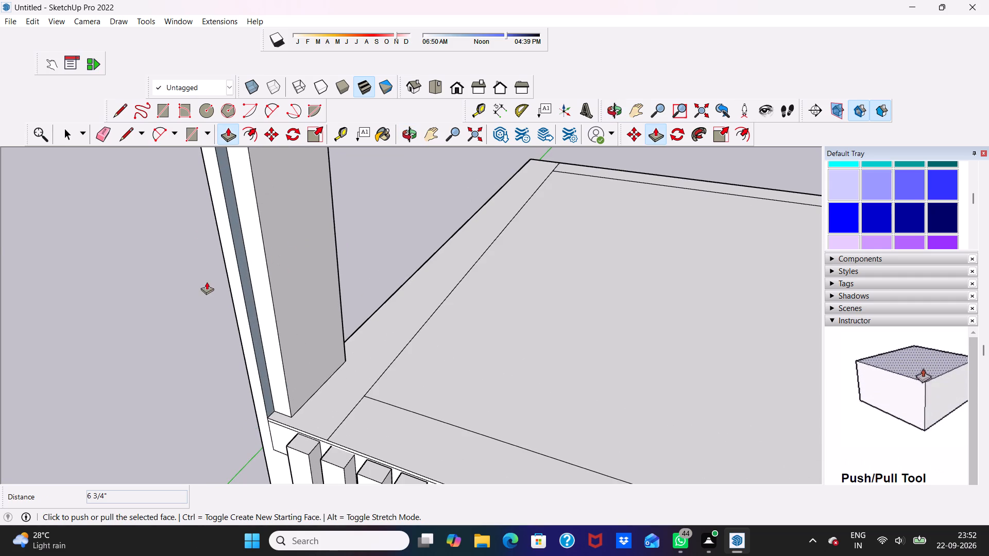
scroll(248, 259, up, 8)
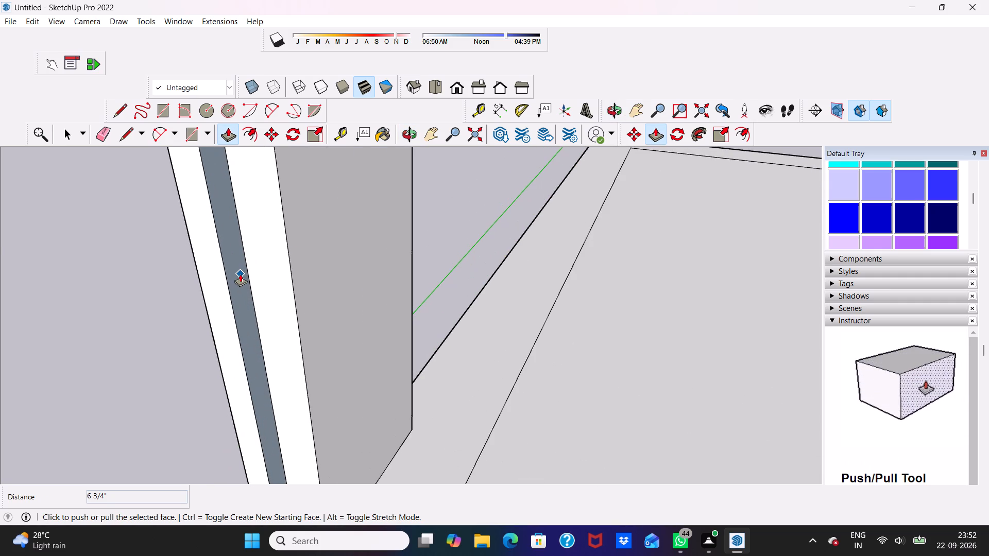
drag(240, 274, 264, 289)
click(240, 311)
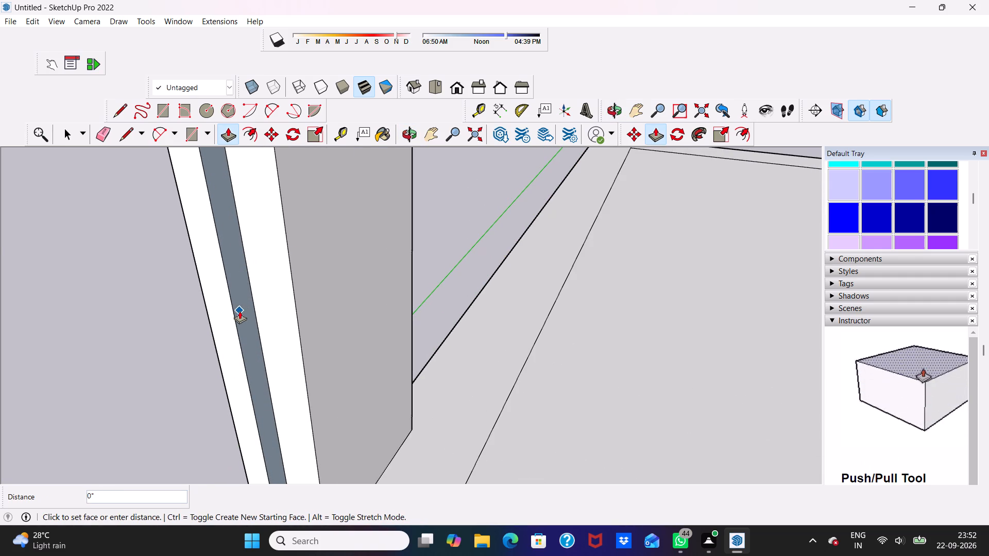
key(space)
click(237, 310)
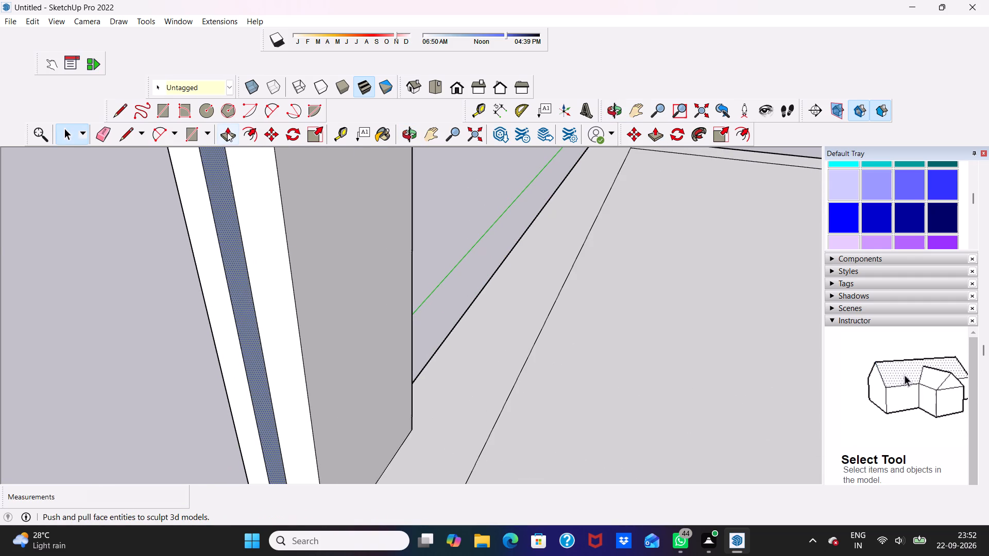
click(227, 132)
drag(215, 217, 243, 231)
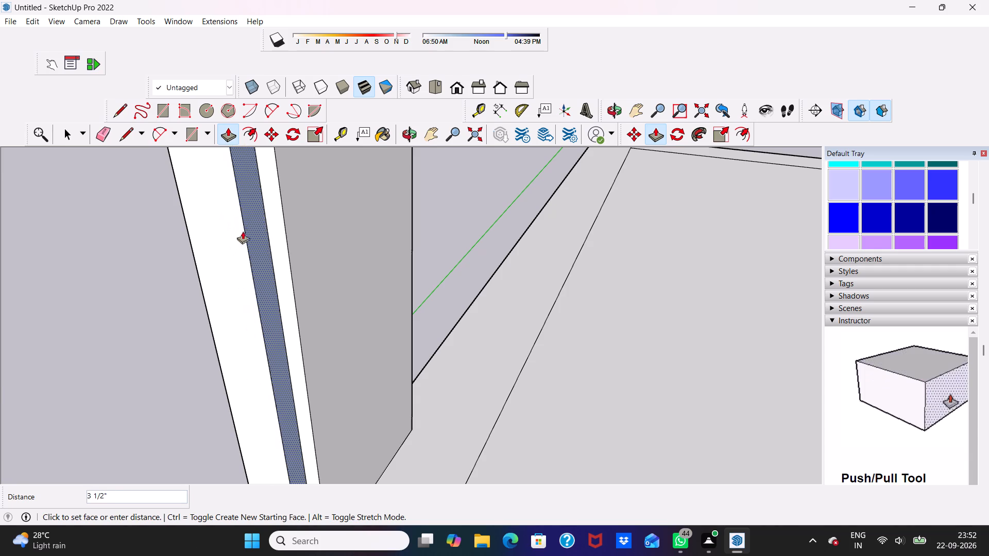
drag(243, 231, 261, 245)
scroll(260, 248, down, 3)
Push/Pull the narrow front strip's top face upward until it is flush with the top of the post.
middle_drag(278, 269, 380, 276)
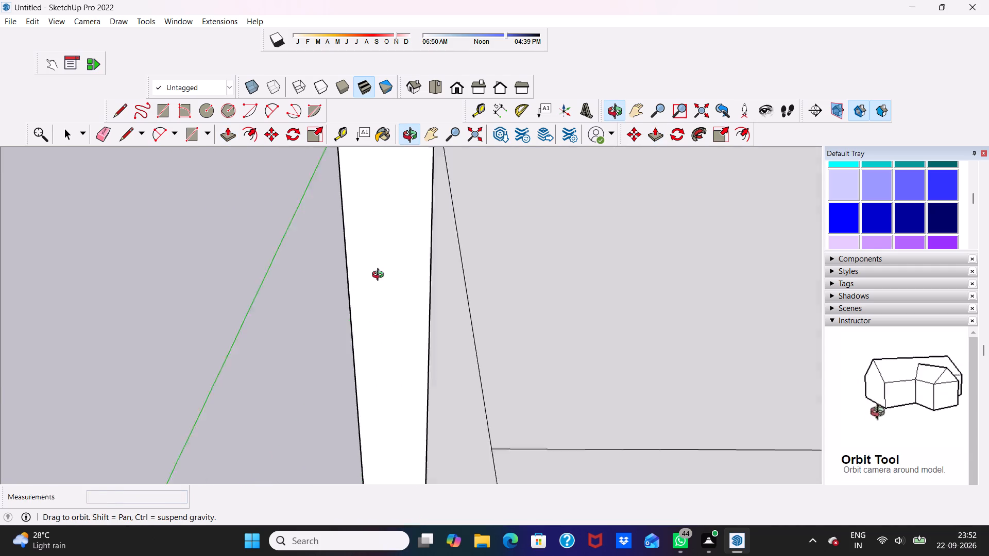
middle_drag(380, 276, 396, 282)
scroll(399, 293, down, 5)
scroll(454, 302, down, 8)
middle_drag(422, 299, 516, 308)
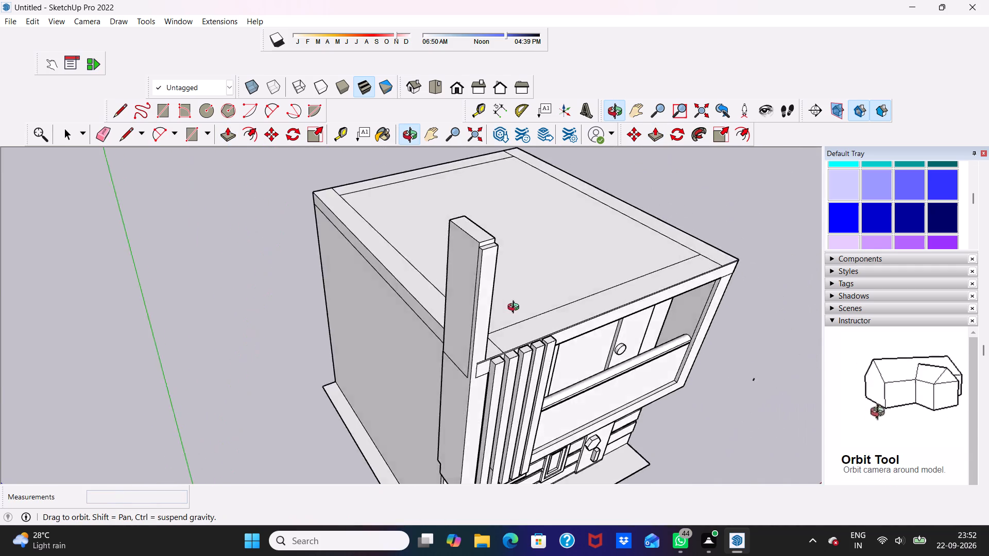
middle_drag(516, 308, 332, 320)
scroll(374, 253, up, 7)
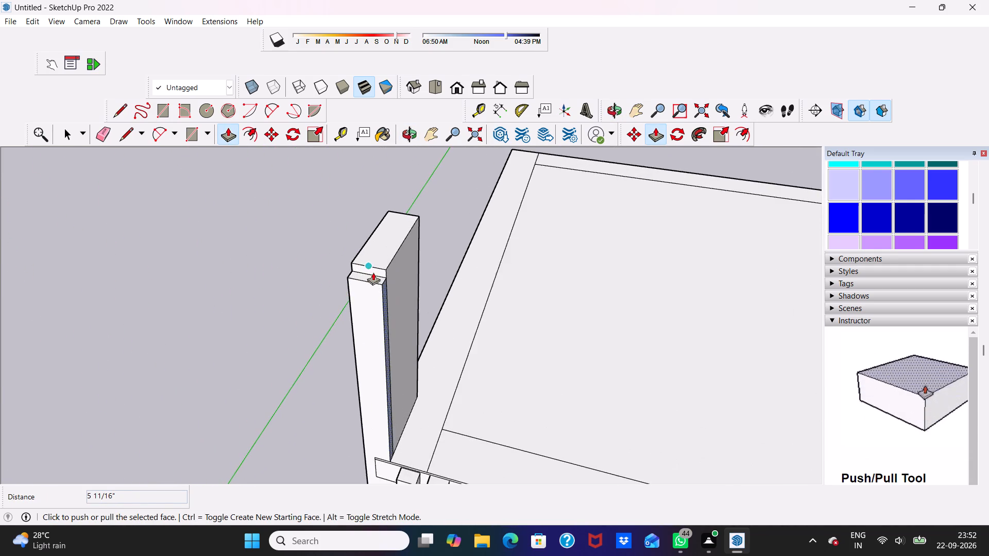
scroll(373, 272, up, 7)
key(space)
click(360, 279)
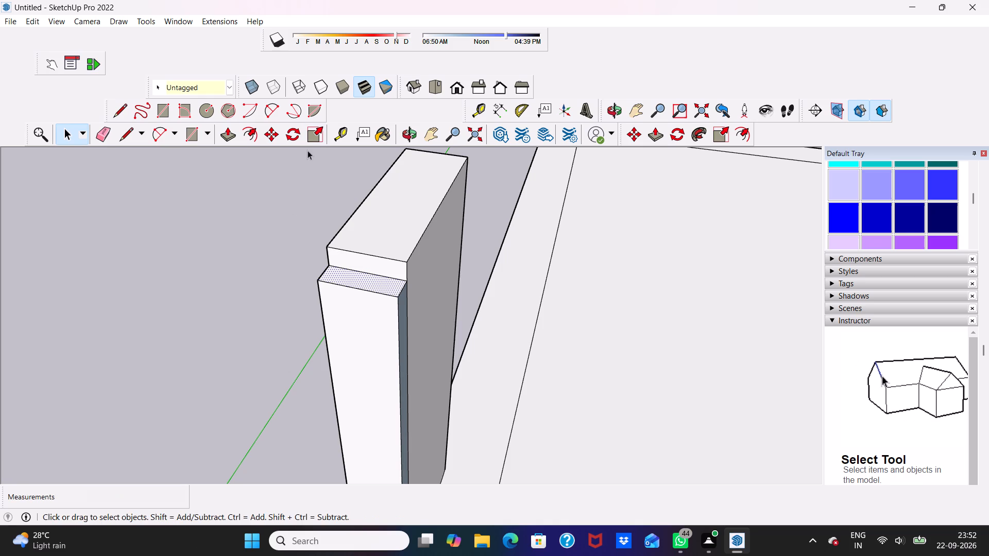
click(225, 129)
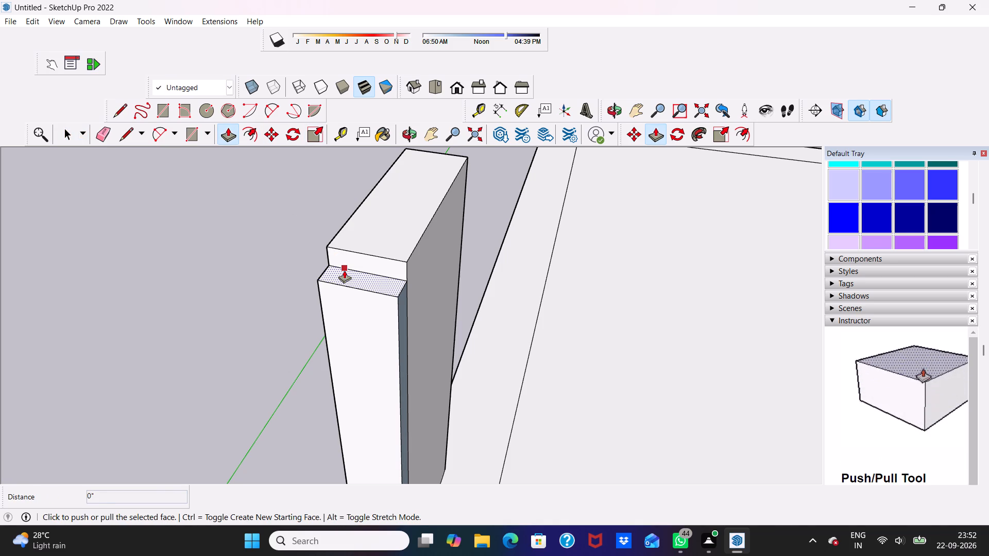
drag(344, 270, 352, 252)
Push/Pull the front strip's blue inner side face by about 3/8", creating a new starting face.
scroll(388, 264, down, 3)
middle_drag(423, 285, 262, 251)
scroll(261, 267, up, 4)
key(space)
scroll(252, 298, down, 3)
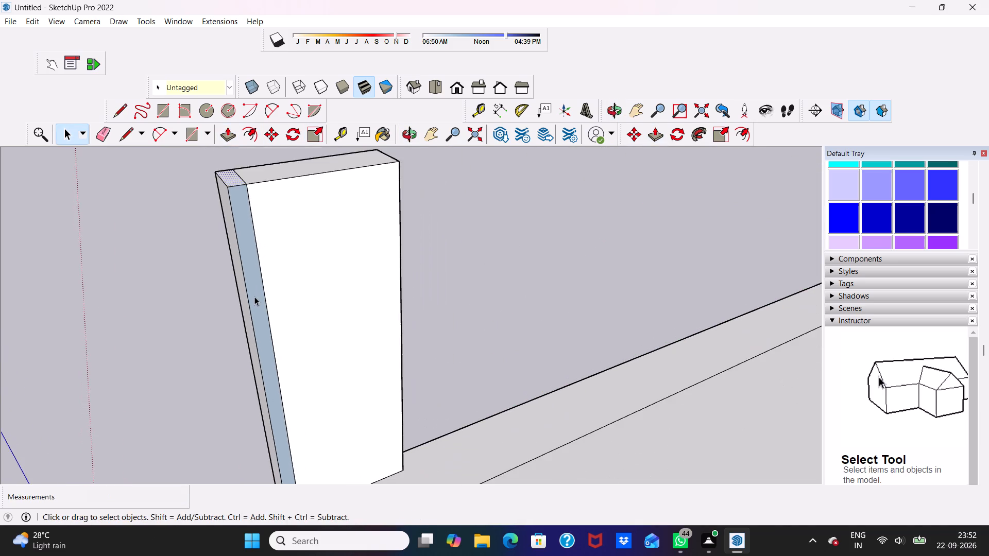
scroll(254, 297, down, 1)
middle_drag(254, 297, 360, 306)
click(223, 329)
scroll(335, 322, up, 4)
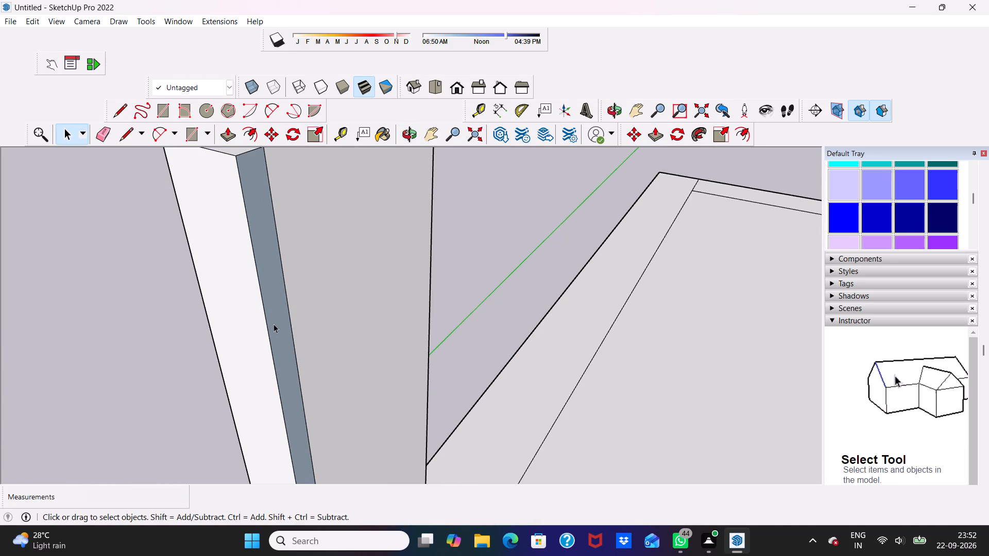
click(282, 318)
scroll(261, 310, down, 9)
middle_click(285, 308)
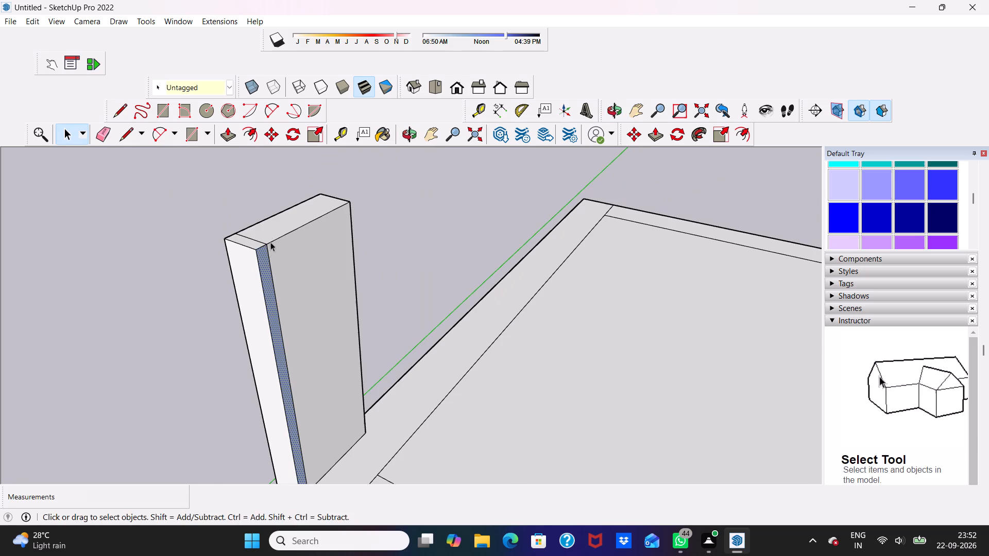
click(229, 134)
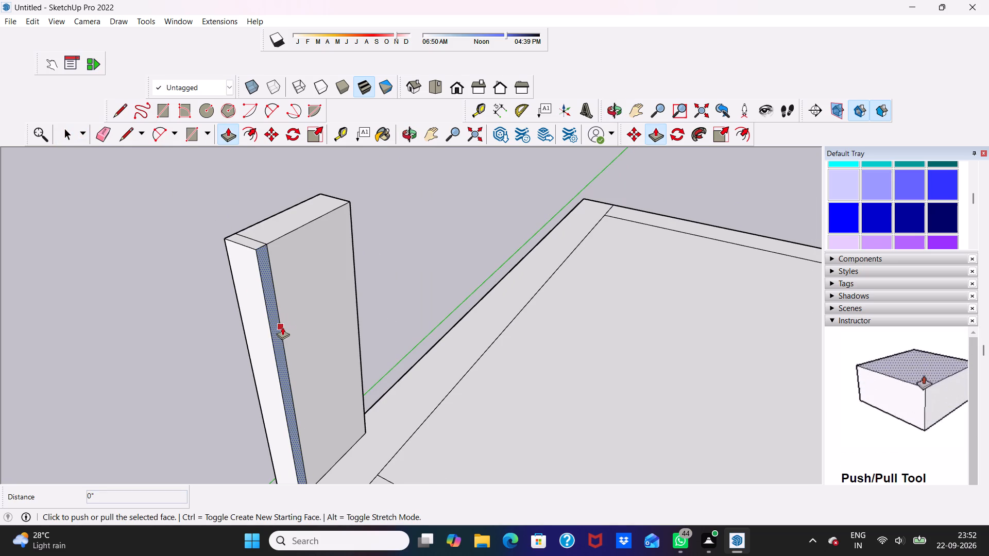
click(282, 325)
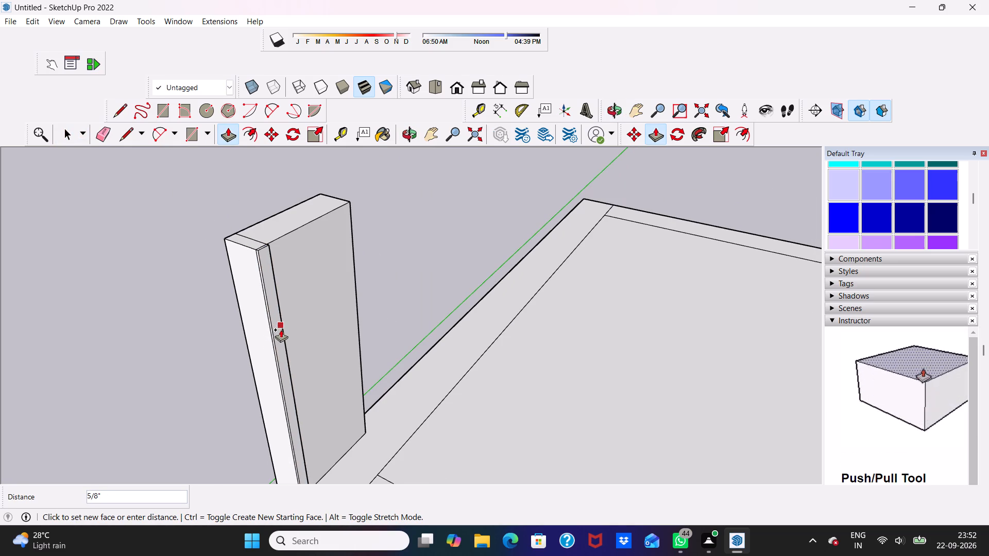
scroll(279, 331, up, 2)
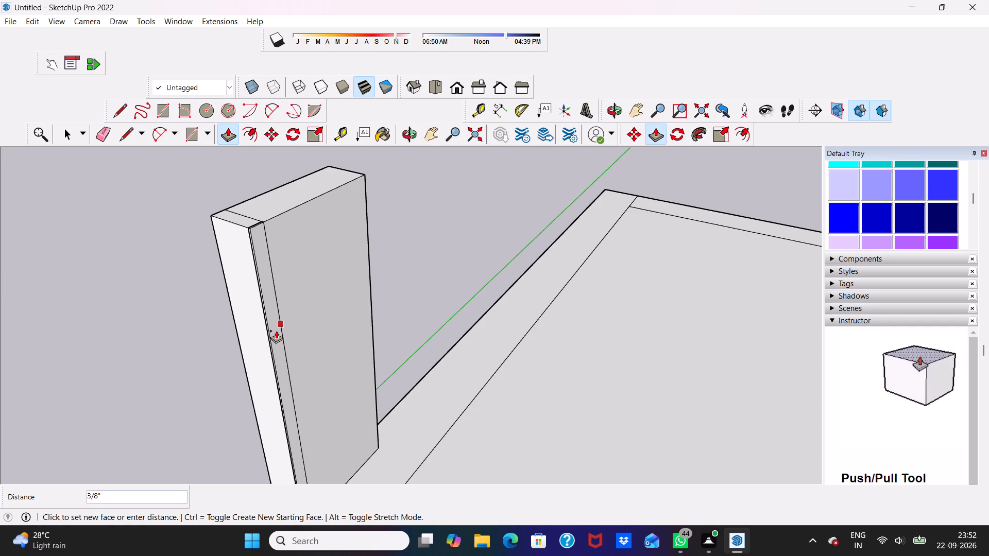
click(278, 333)
key(space)
scroll(284, 326, down, 2)
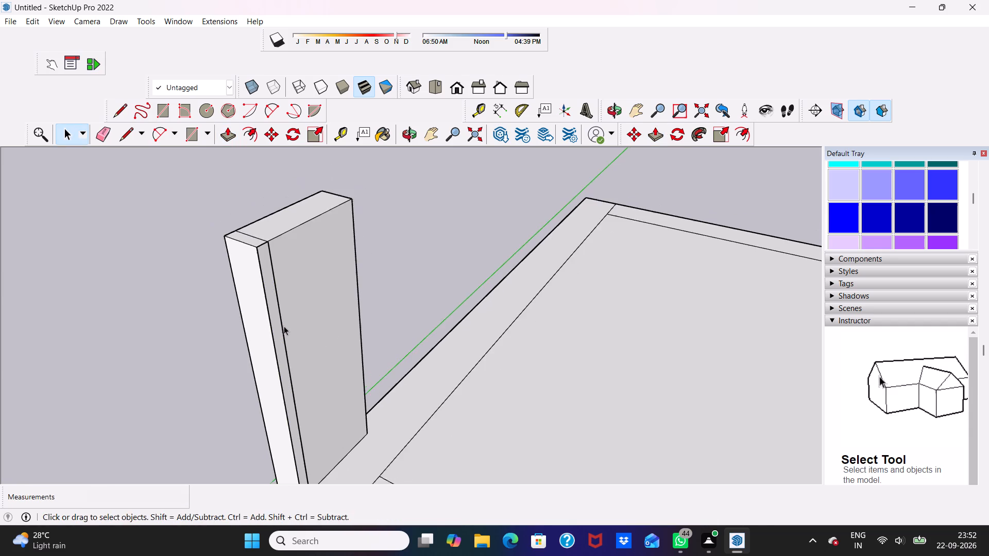
Push/Pull the front strip's inner side face by about 3/16" to the corner edge to close the thin sliver.
middle_drag(284, 326, 456, 318)
scroll(453, 292, up, 3)
scroll(417, 275, down, 10)
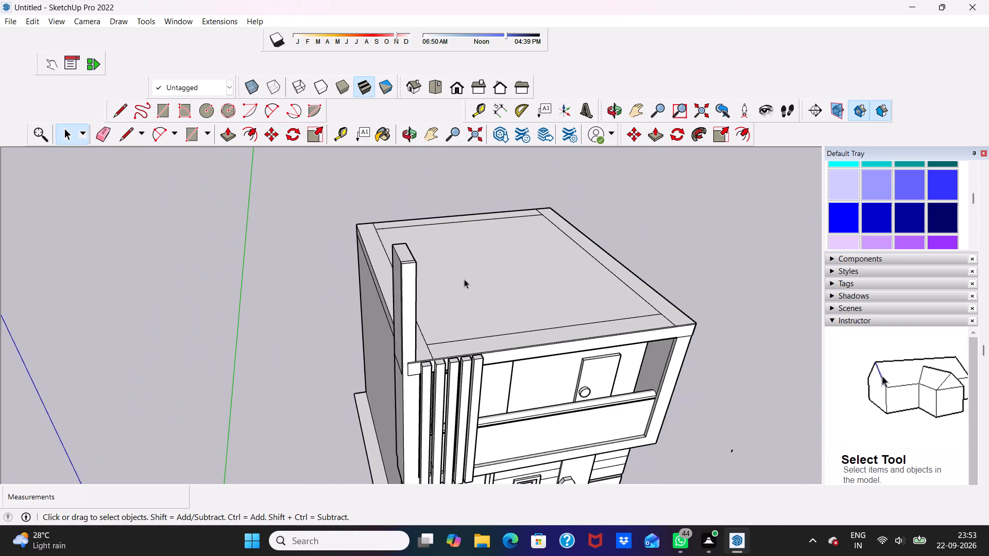
middle_drag(464, 279, 323, 297)
scroll(317, 274, up, 15)
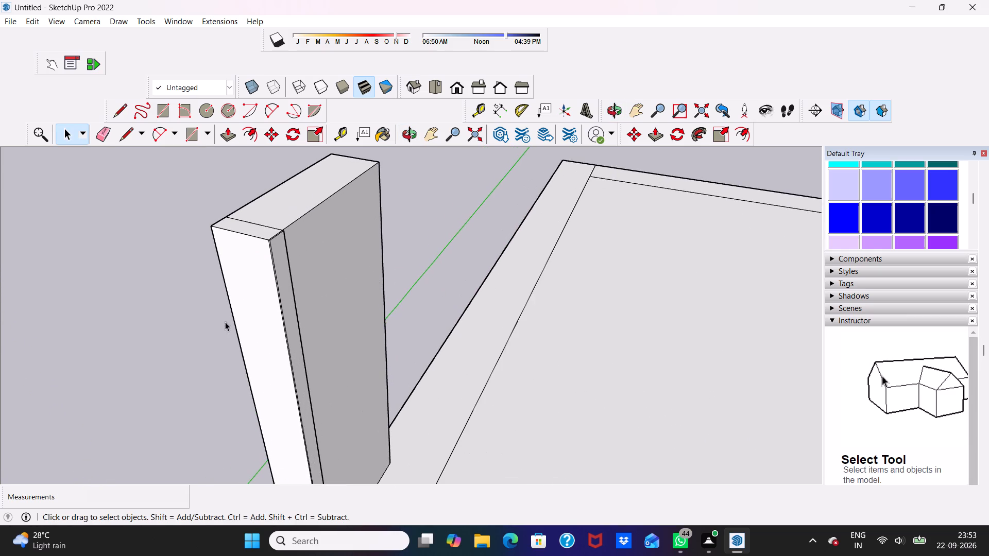
middle_drag(258, 292, 345, 298)
scroll(349, 289, up, 10)
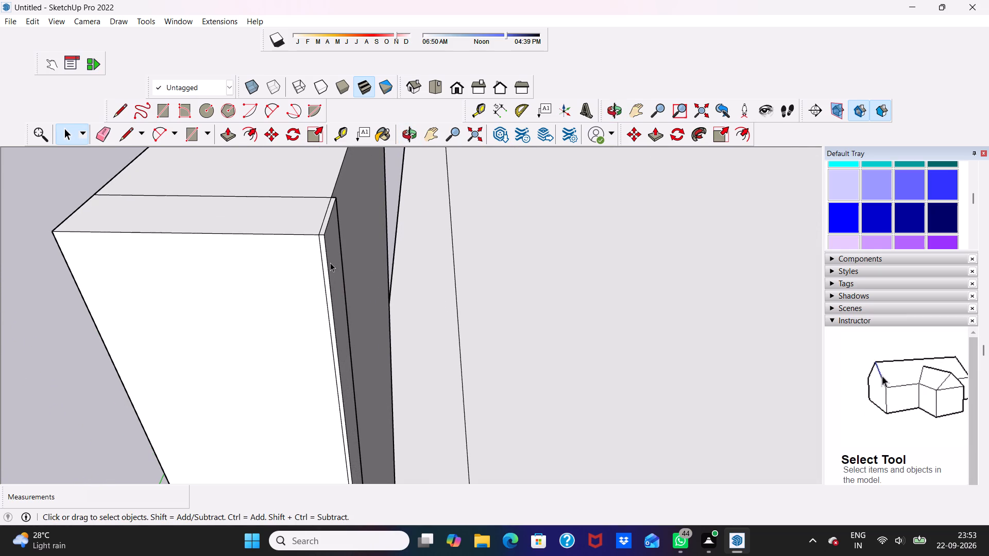
click(225, 133)
drag(328, 238, 326, 239)
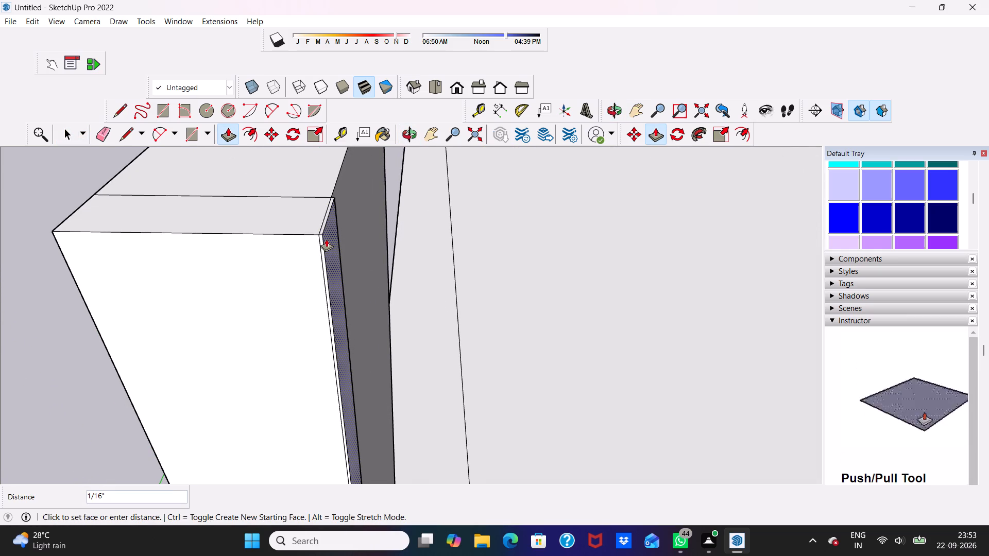
drag(326, 239, 323, 235)
scroll(349, 235, down, 2)
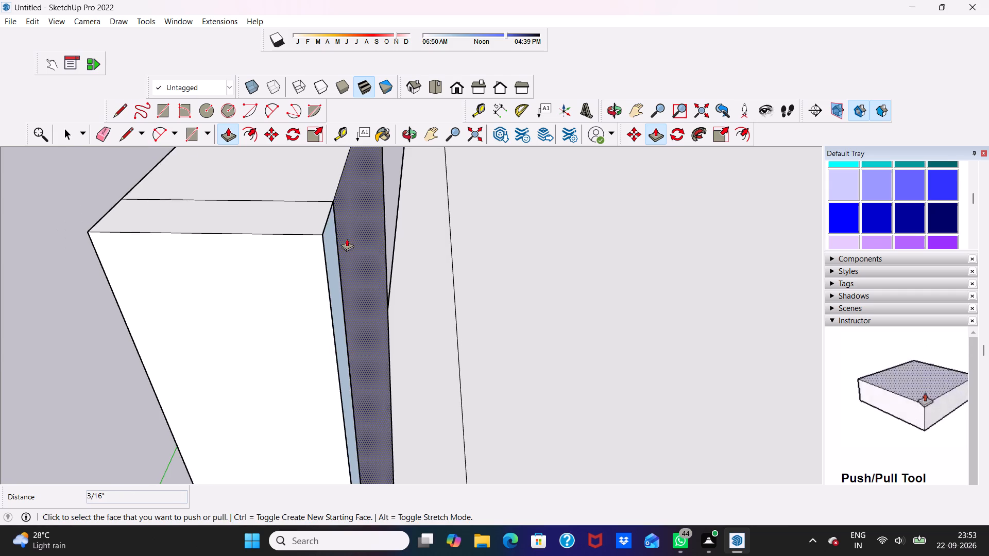
Push/Pull the strip's inner side face by about 9 1/2" to the front corner edge, creating a new starting face.
middle_drag(344, 247, 264, 240)
click(353, 251)
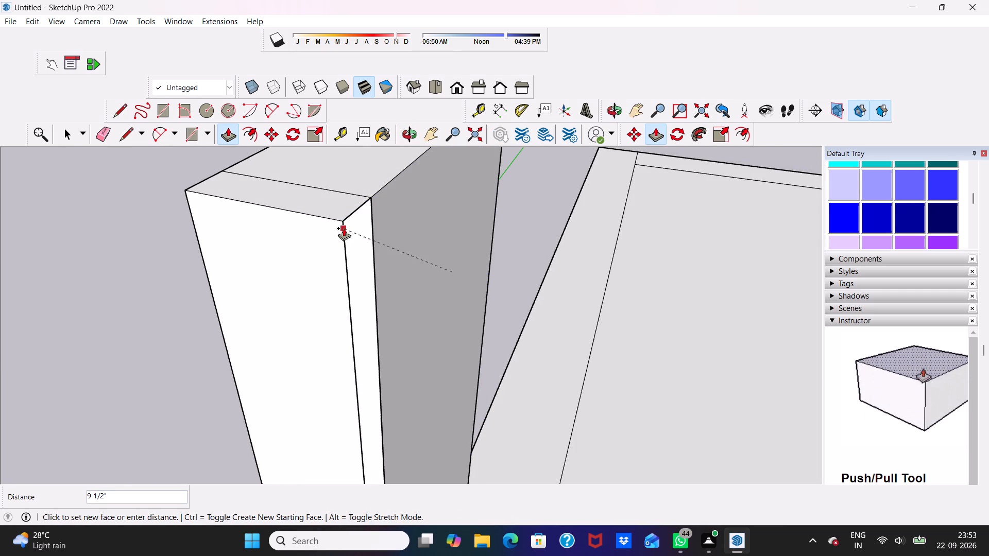
click(345, 232)
key(space)
key(space)
scroll(366, 231, down, 4)
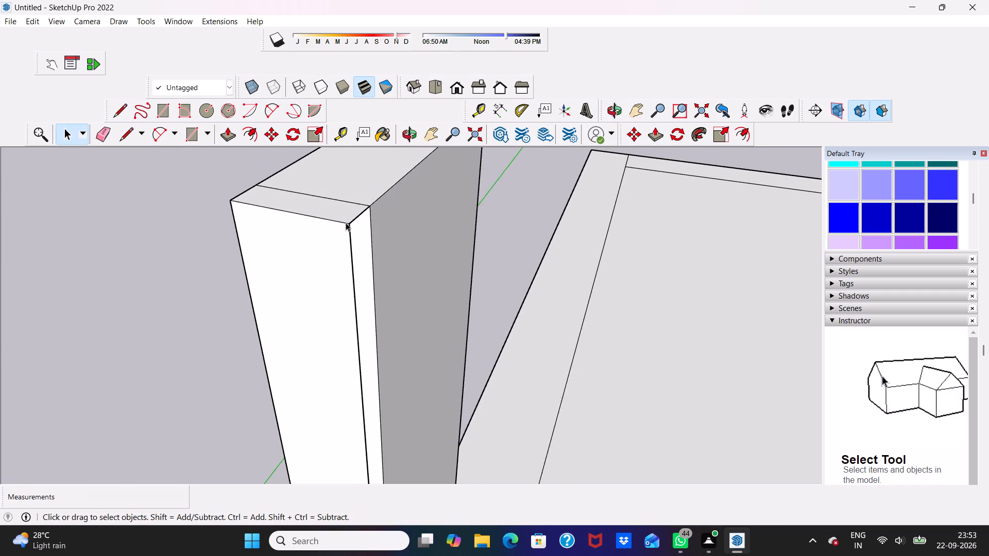
Examine the thickened front-left post and the house front from the outer side and the front.
scroll(346, 222, down, 3)
middle_drag(400, 265, 607, 281)
scroll(619, 255, up, 1)
scroll(589, 240, down, 4)
scroll(572, 255, up, 1)
scroll(507, 243, down, 8)
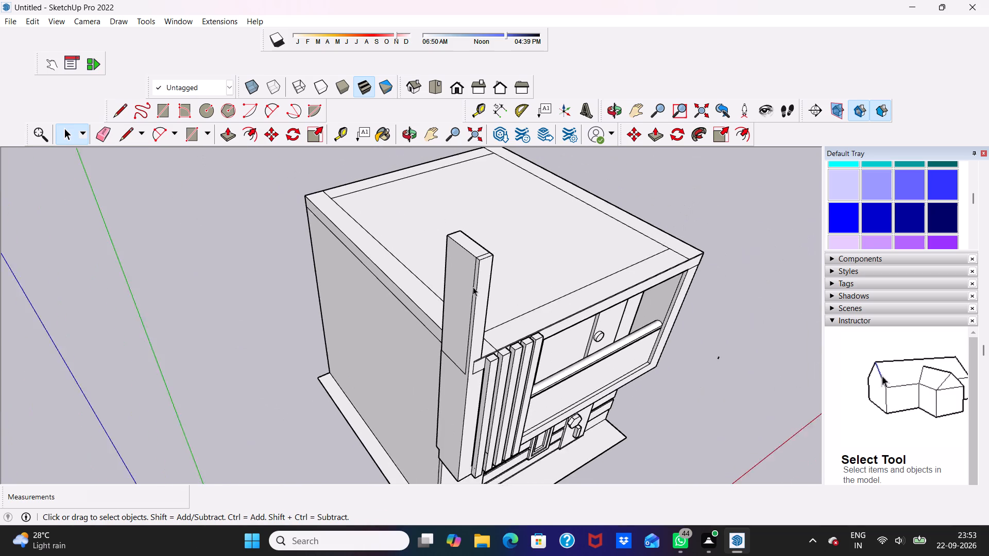
scroll(473, 287, down, 1)
middle_drag(500, 303, 356, 211)
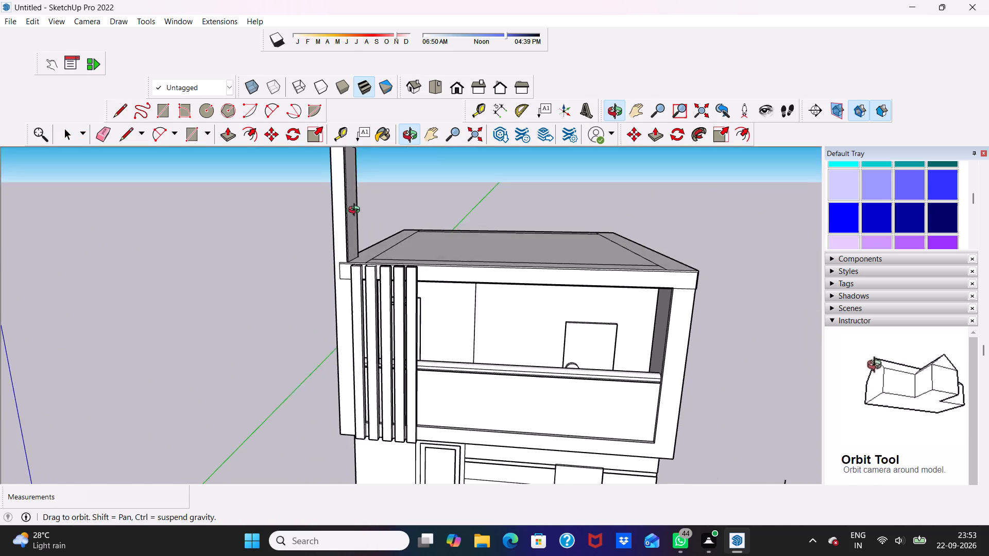
middle_drag(356, 211, 354, 215)
scroll(346, 216, down, 3)
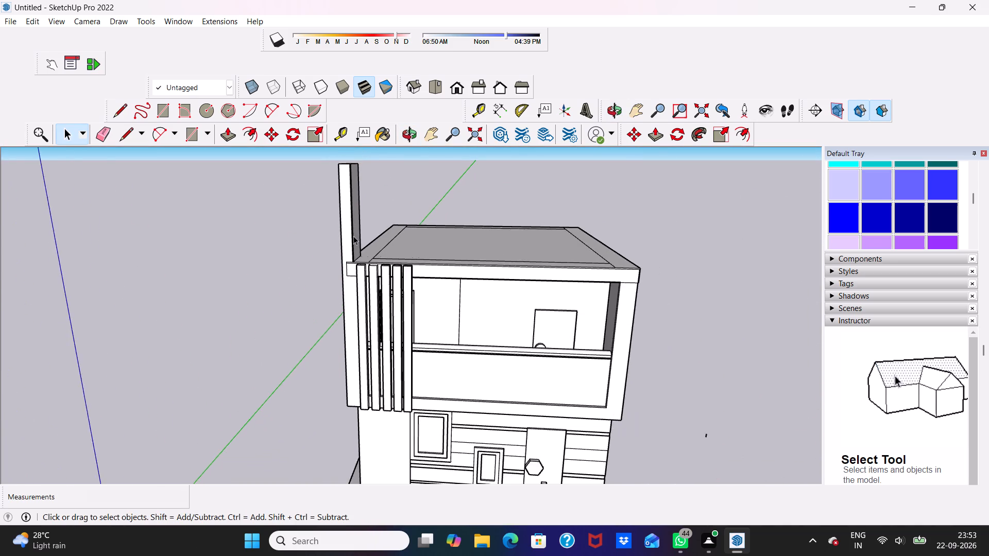
scroll(377, 224, down, 3)
scroll(561, 242, up, 2)
Draw a 1' line from the balcony opening's upper-right corner up the roof slab's front face to its top edge.
middle_drag(532, 282, 520, 357)
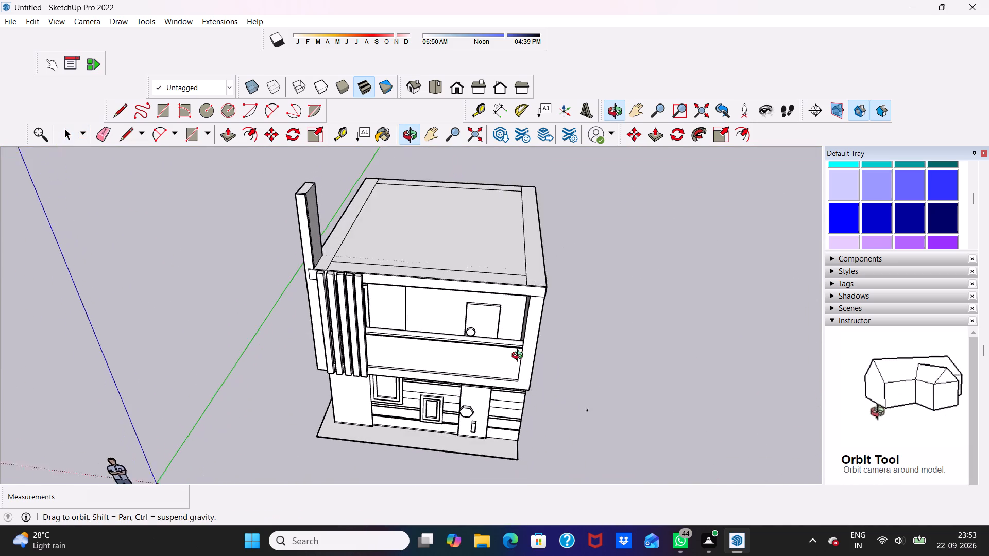
middle_drag(520, 357, 513, 363)
scroll(564, 282, up, 3)
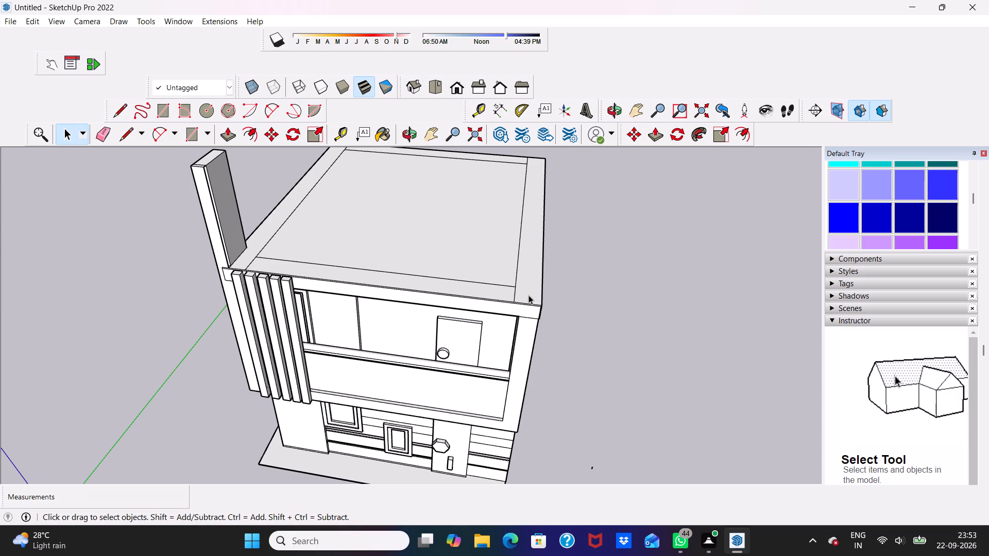
middle_drag(519, 325, 534, 274)
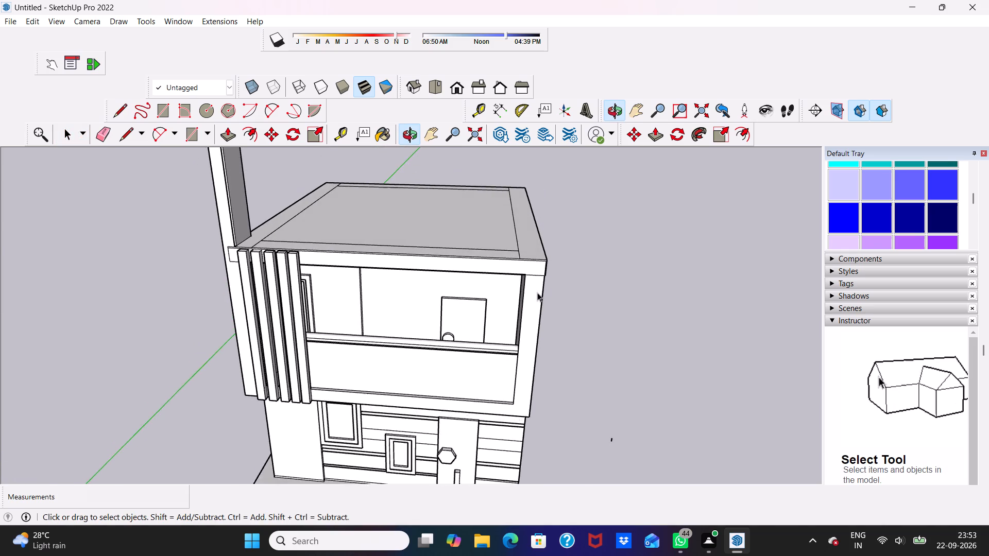
scroll(538, 290, up, 2)
middle_drag(538, 277, 523, 299)
scroll(533, 273, up, 3)
click(531, 257)
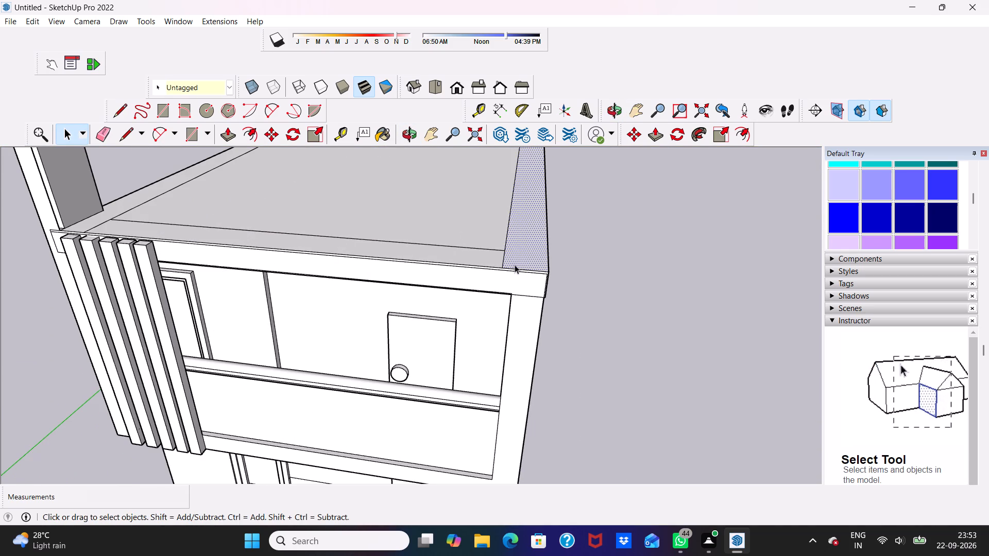
click(123, 136)
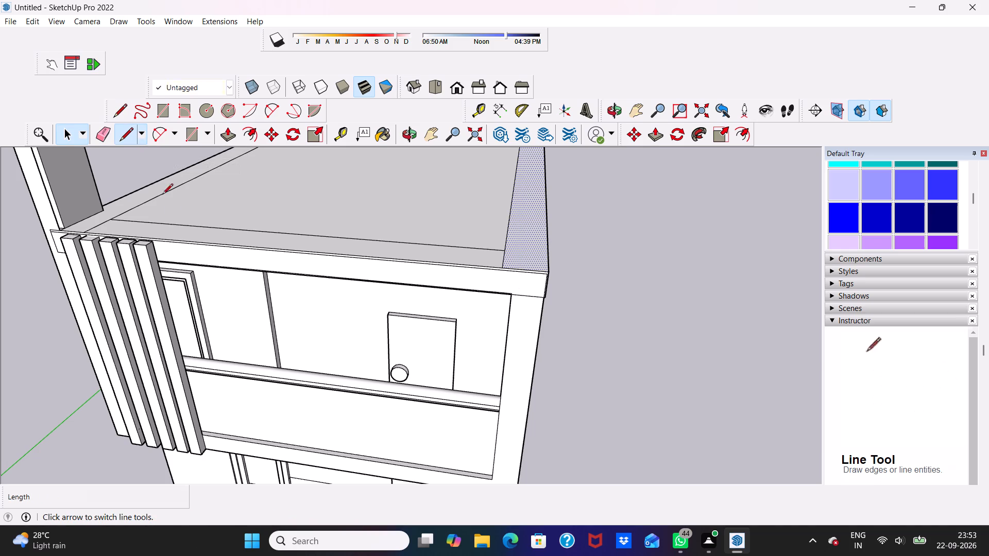
click(511, 294)
click(518, 264)
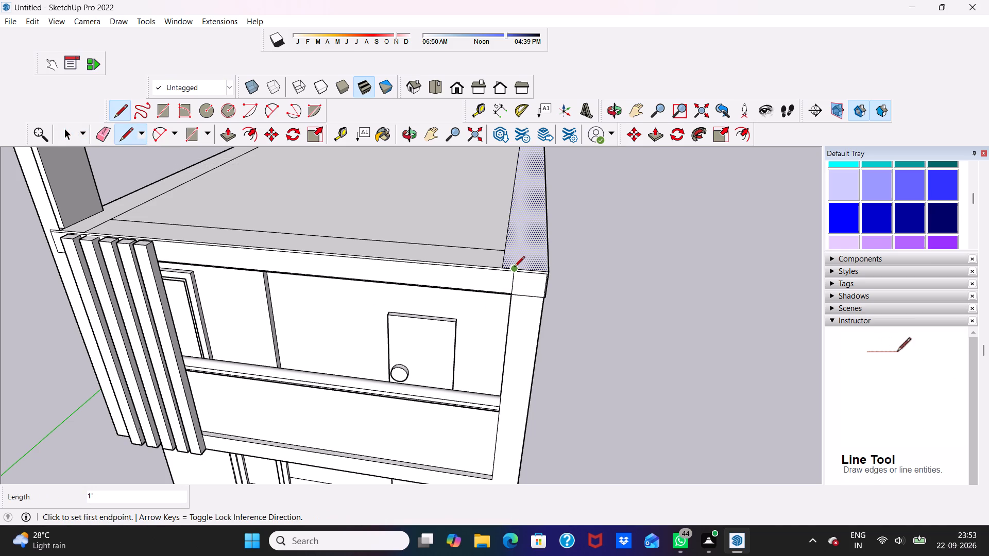
Continue with a line about 1" long from that line's upper end across the thin strip at the roof's front edge.
click(514, 268)
scroll(516, 254, up, 7)
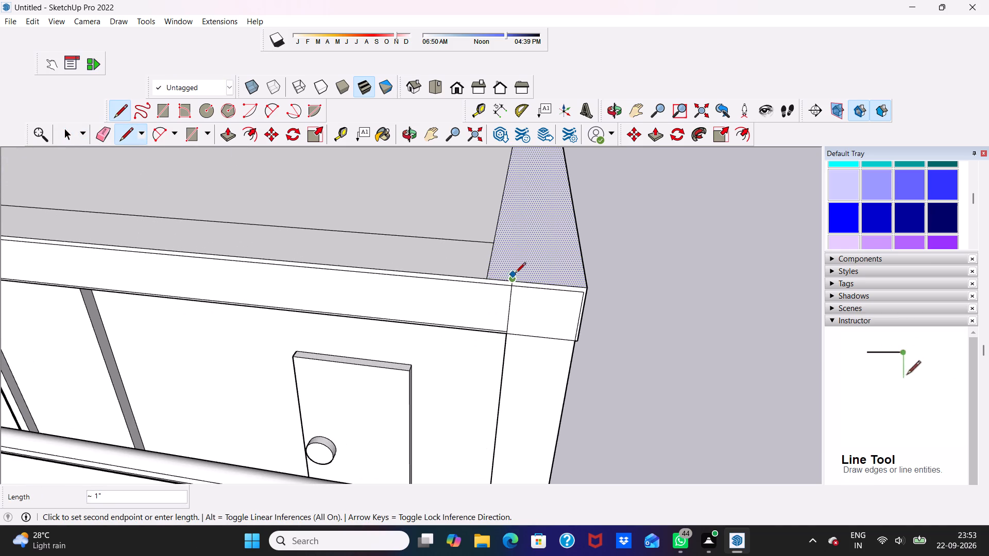
click(514, 276)
scroll(521, 236, up, 3)
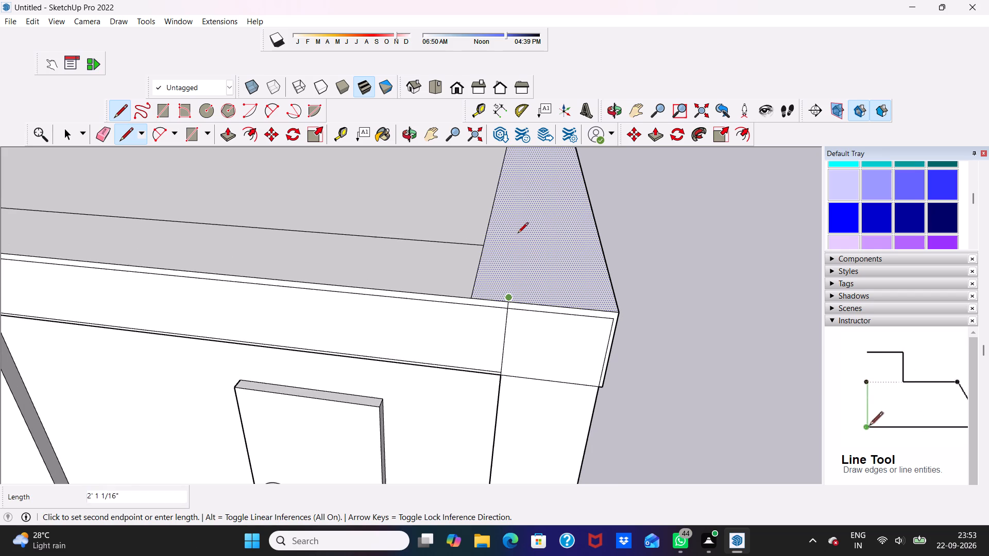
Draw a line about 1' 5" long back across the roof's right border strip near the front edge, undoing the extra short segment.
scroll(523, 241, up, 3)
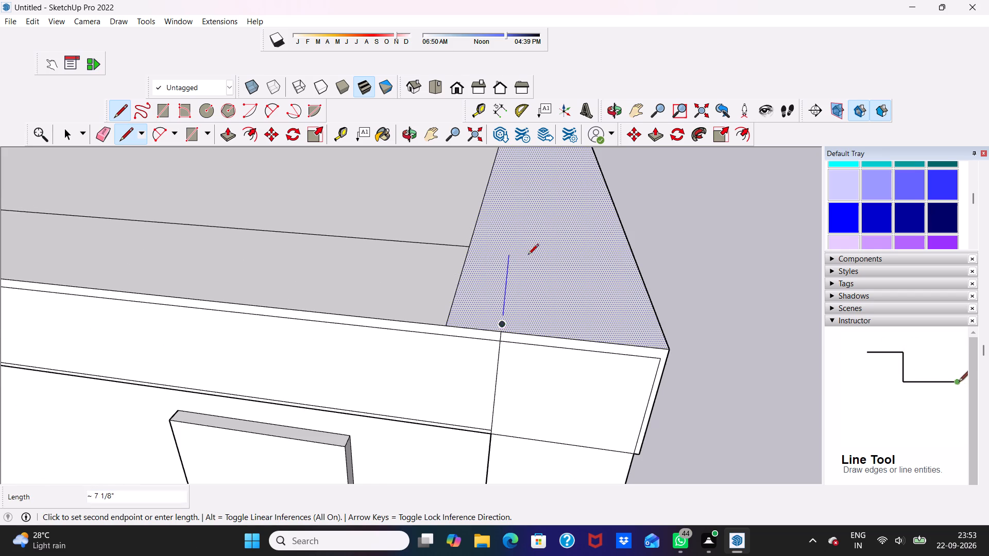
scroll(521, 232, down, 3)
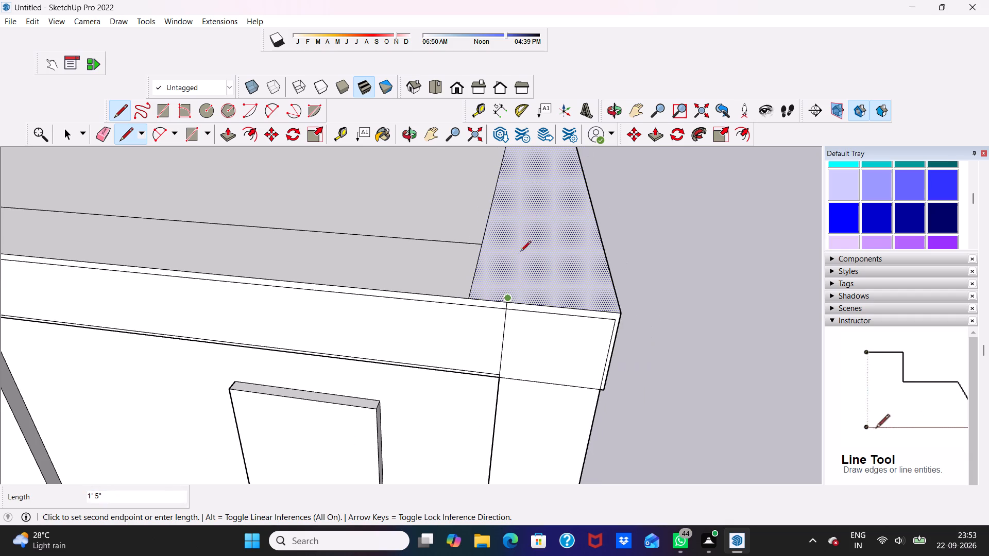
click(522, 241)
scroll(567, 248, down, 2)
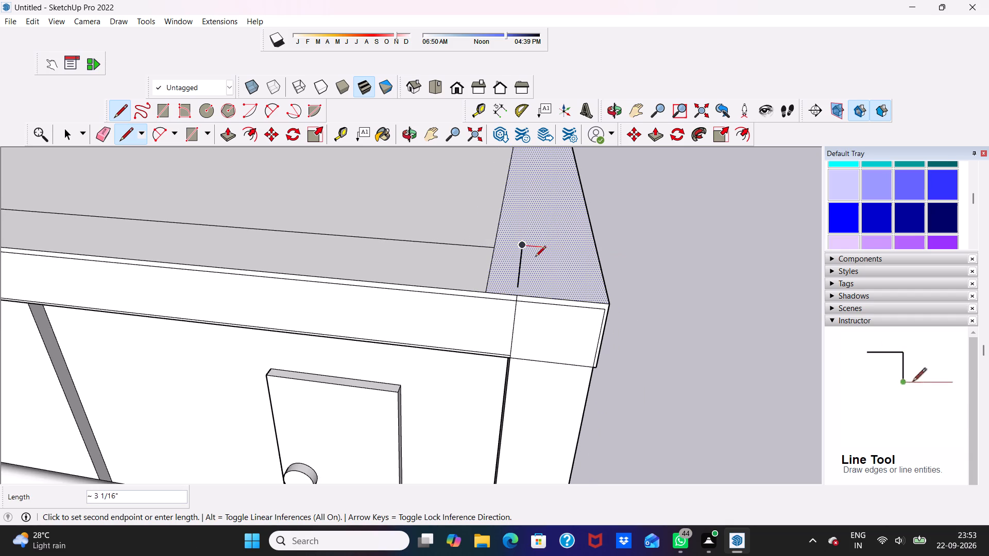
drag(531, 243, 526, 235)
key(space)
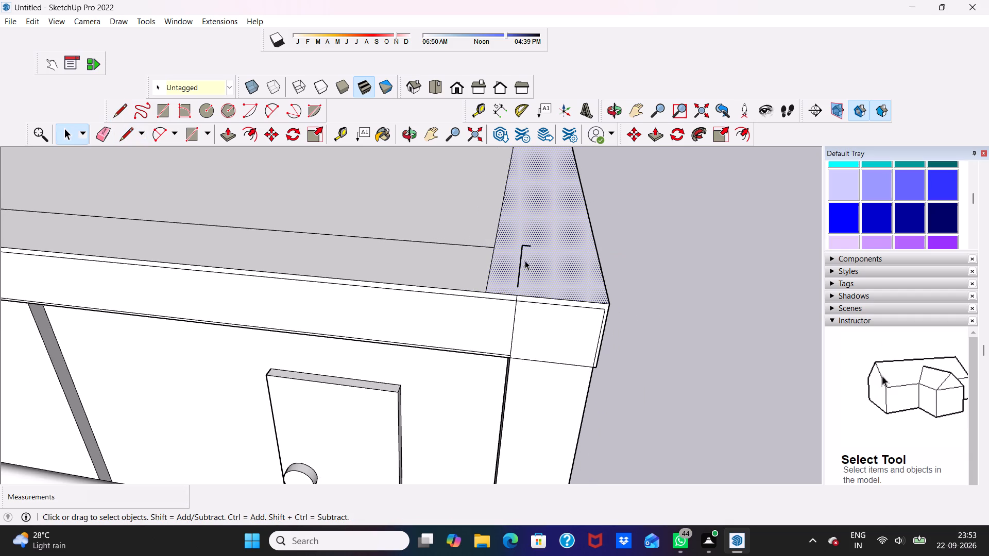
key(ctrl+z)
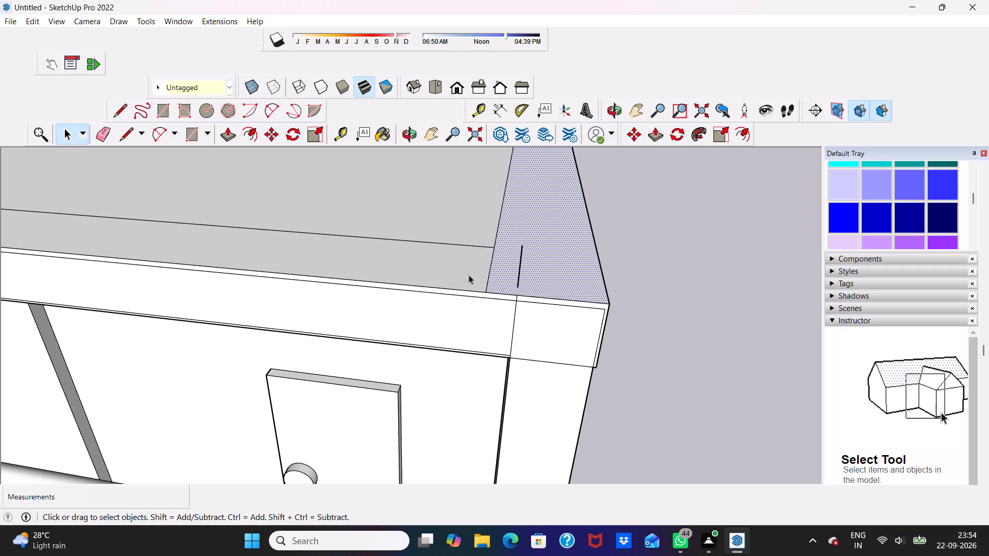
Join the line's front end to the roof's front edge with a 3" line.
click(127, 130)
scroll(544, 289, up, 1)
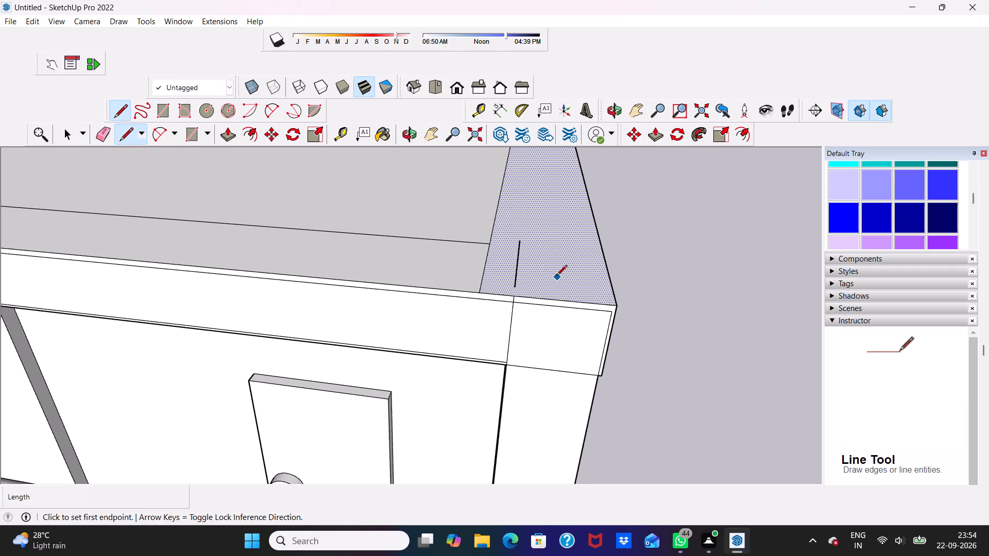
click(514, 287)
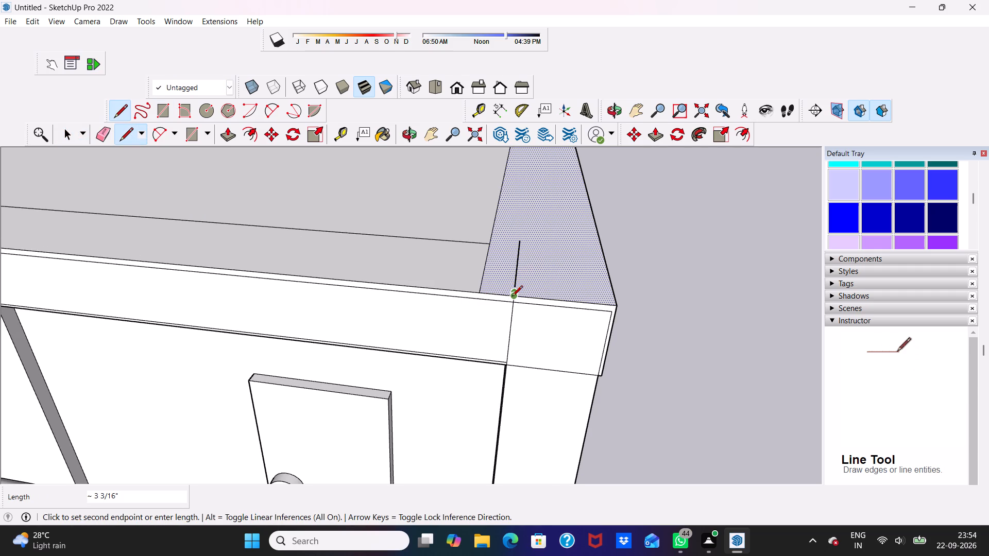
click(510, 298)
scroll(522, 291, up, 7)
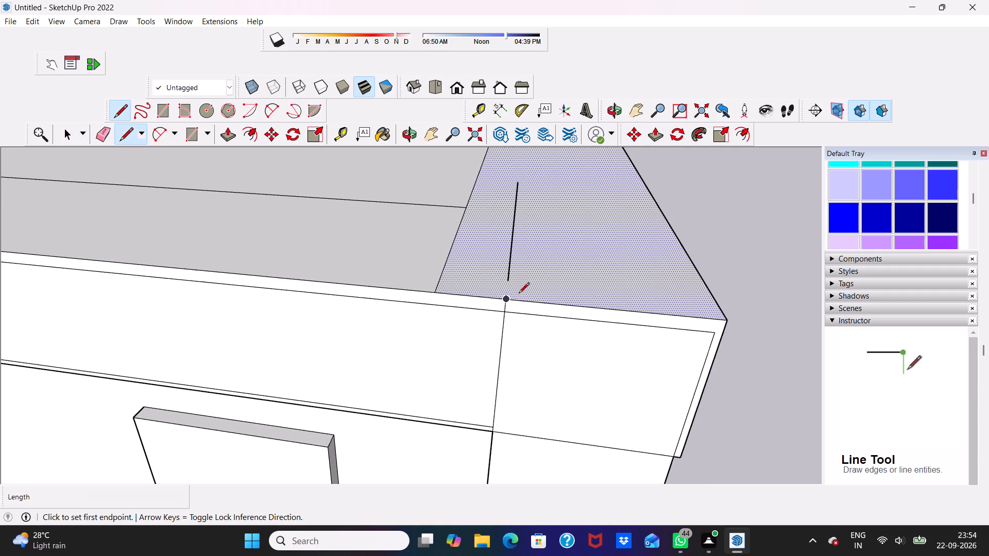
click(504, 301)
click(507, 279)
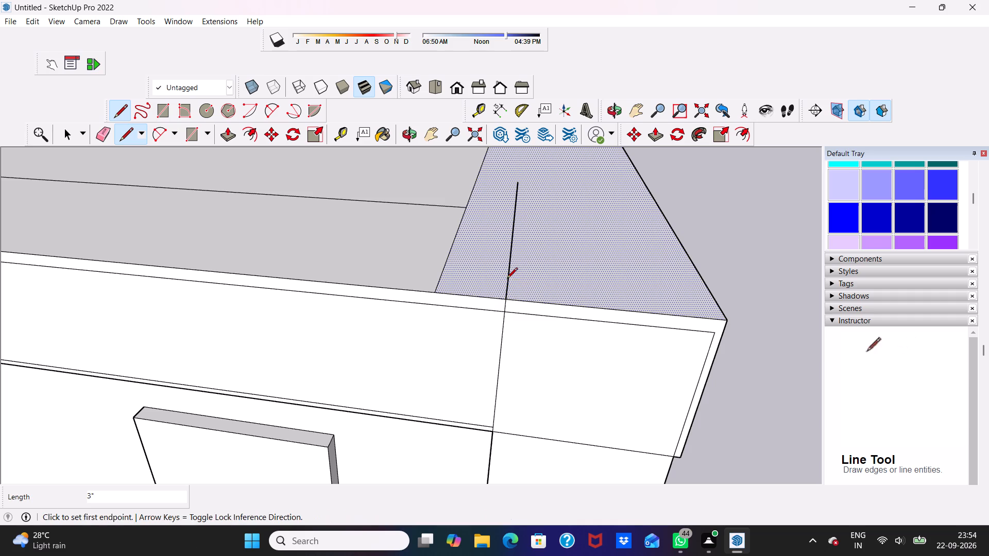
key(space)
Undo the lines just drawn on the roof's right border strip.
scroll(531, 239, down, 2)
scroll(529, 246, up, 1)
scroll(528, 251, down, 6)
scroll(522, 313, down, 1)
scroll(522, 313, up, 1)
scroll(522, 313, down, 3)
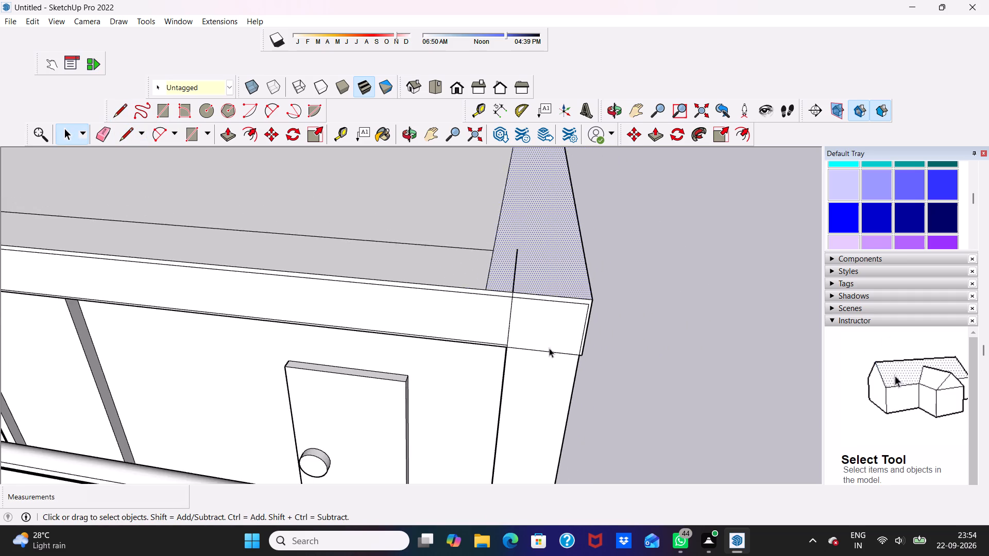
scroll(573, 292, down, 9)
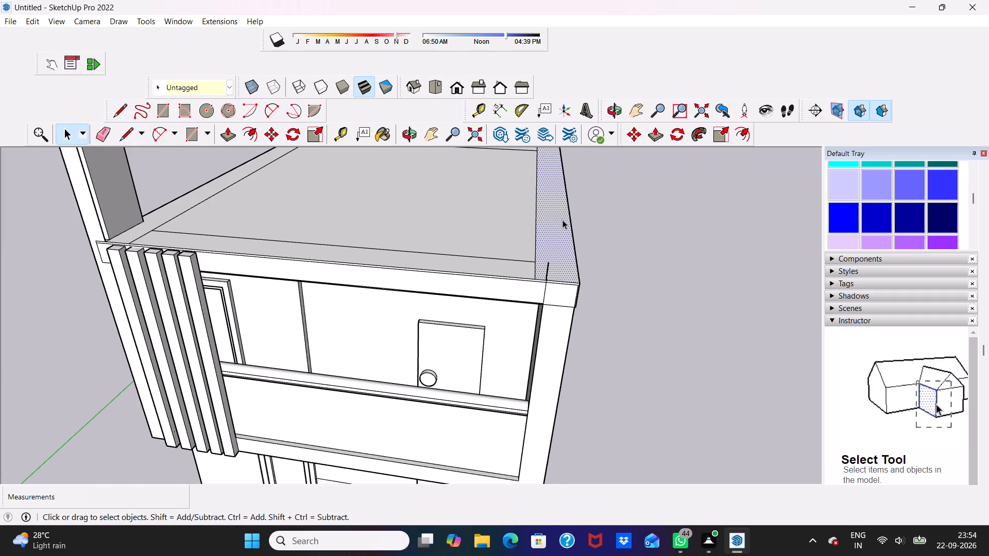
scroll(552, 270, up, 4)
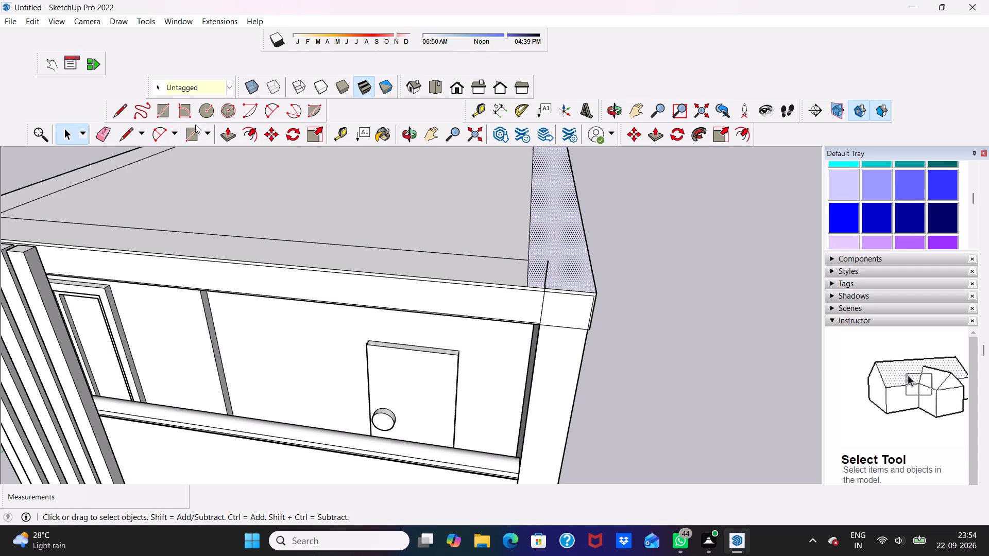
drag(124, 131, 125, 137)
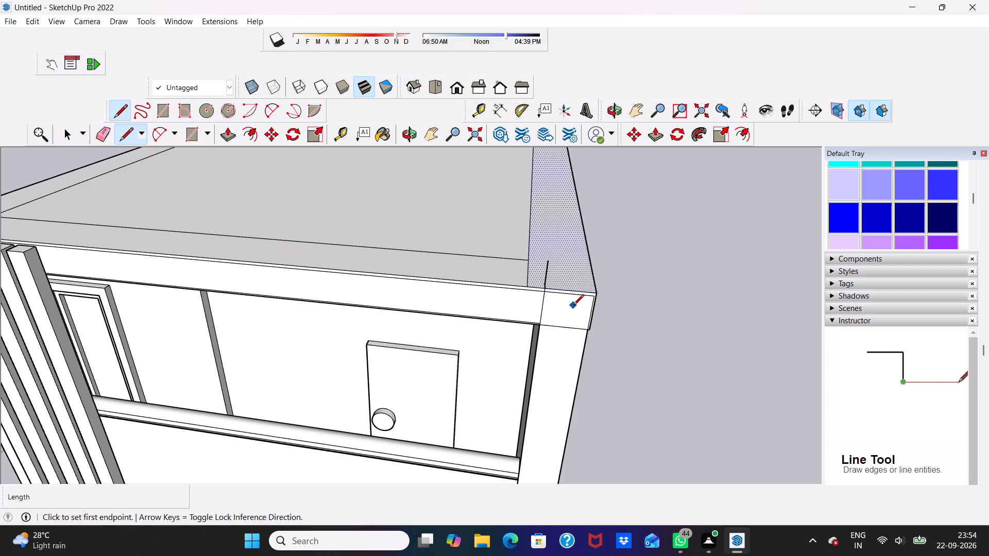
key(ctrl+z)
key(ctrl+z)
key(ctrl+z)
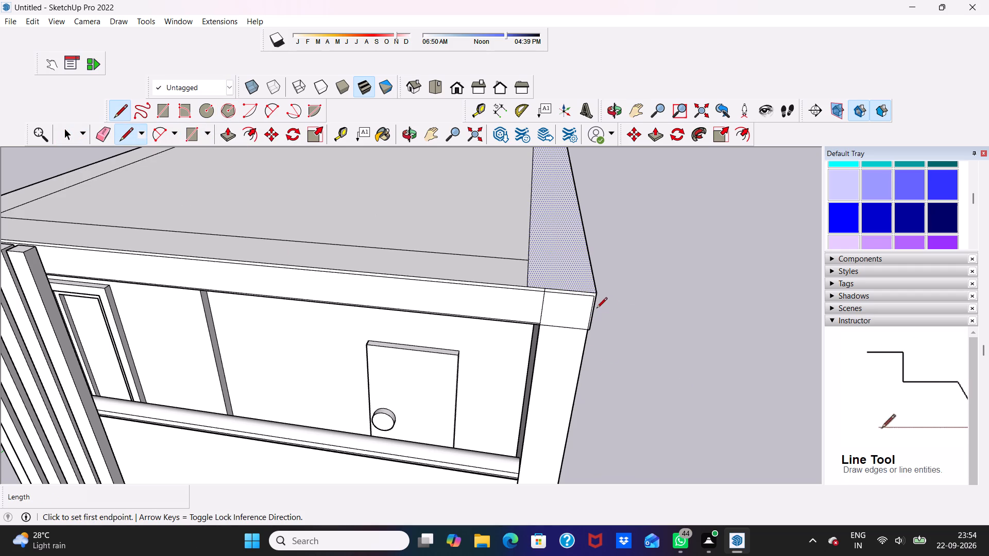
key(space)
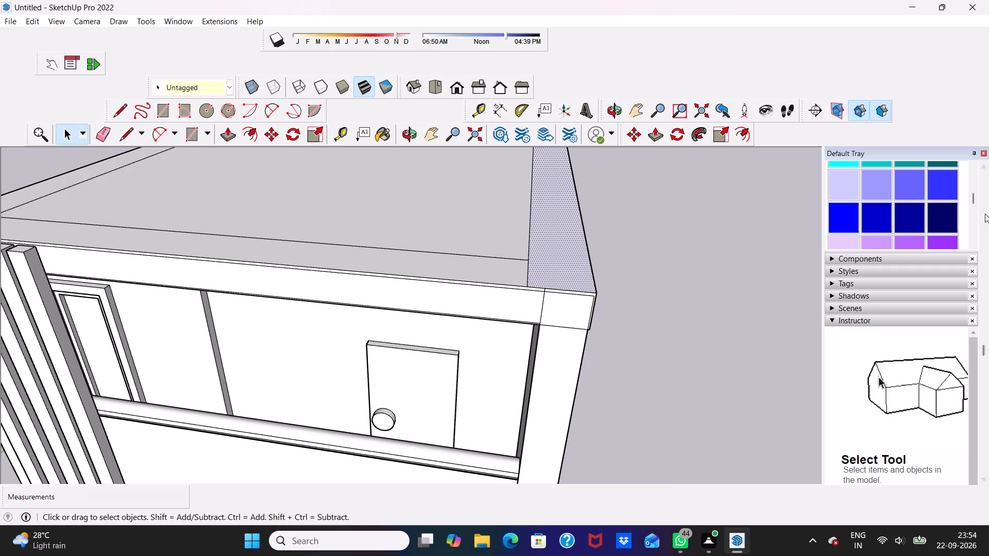
Draw a rectangle about 4' 7" by 1' 2" on the roof's front-right corner, from the short front-edge line to the outer edge.
click(156, 107)
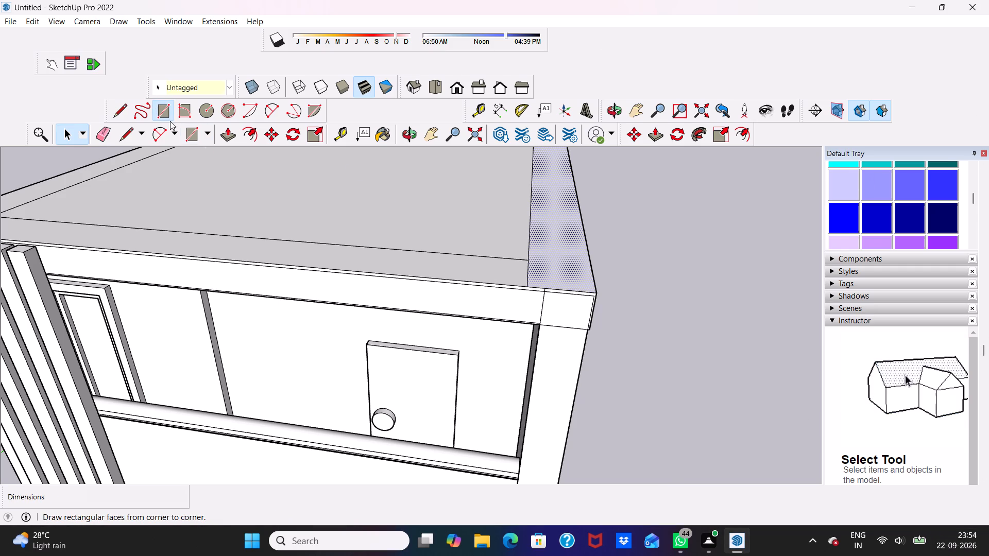
scroll(538, 272, up, 2)
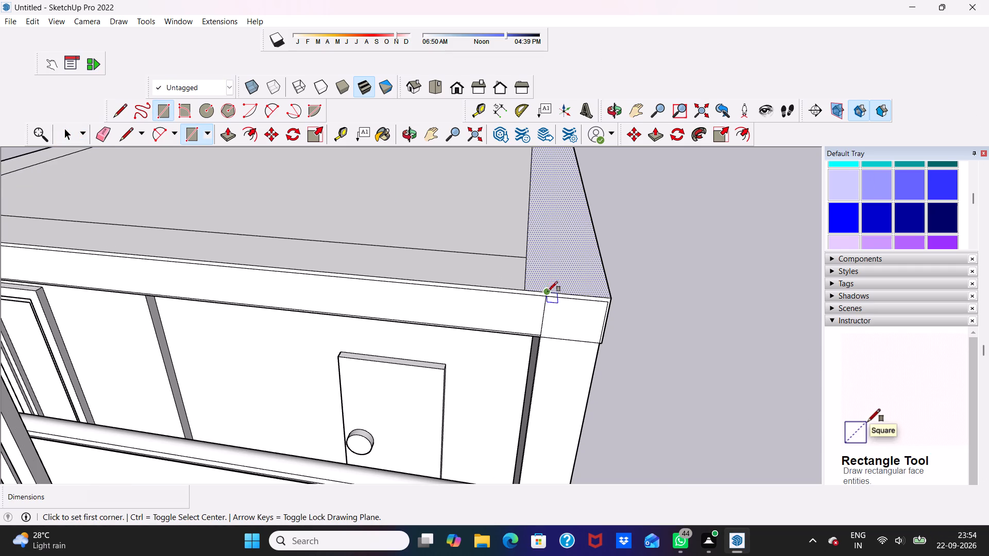
click(546, 291)
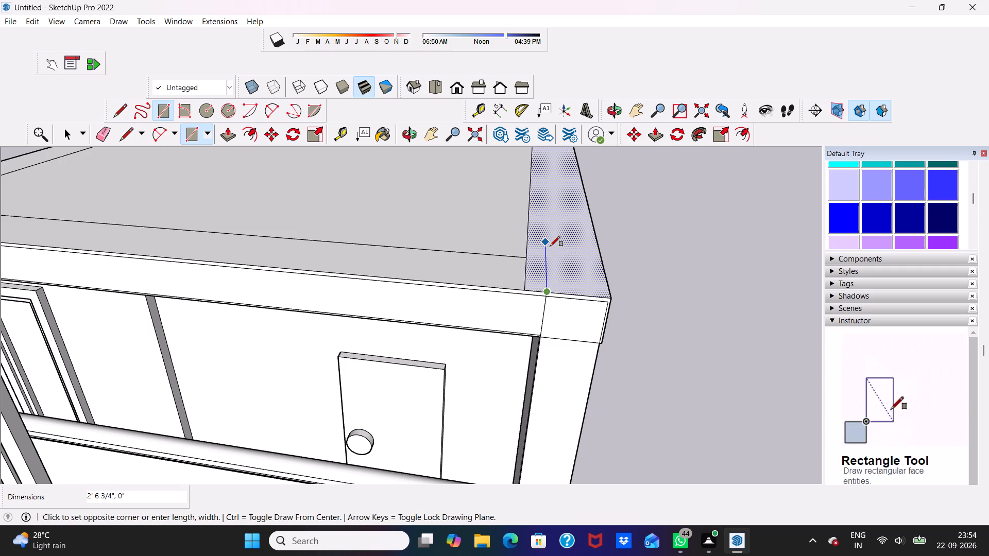
scroll(553, 239, down, 2)
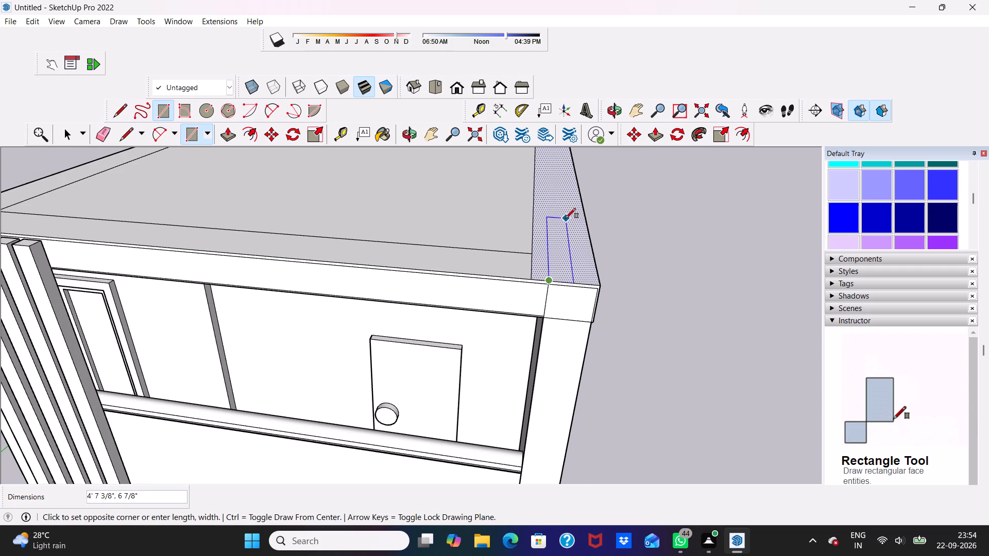
click(585, 220)
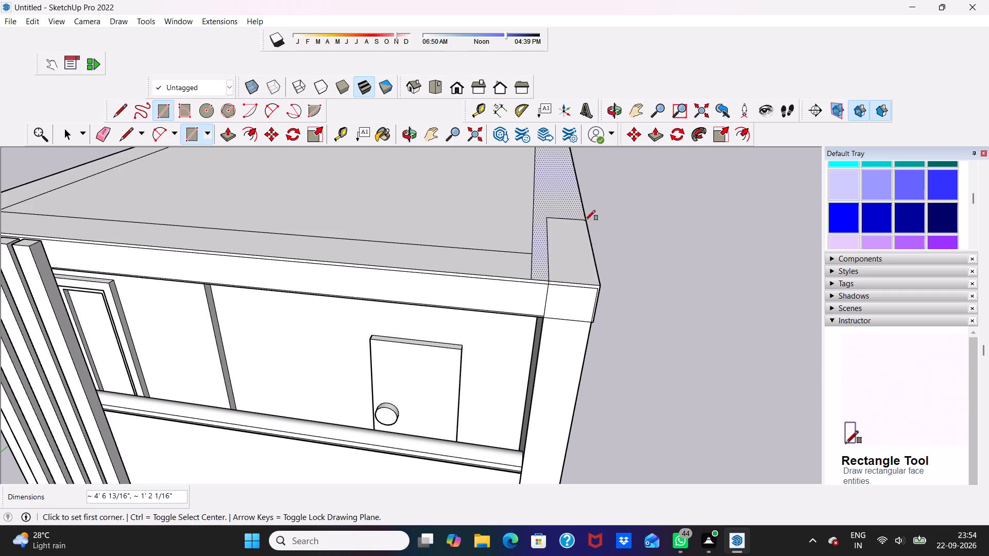
key(space)
click(564, 258)
scroll(581, 241, down, 3)
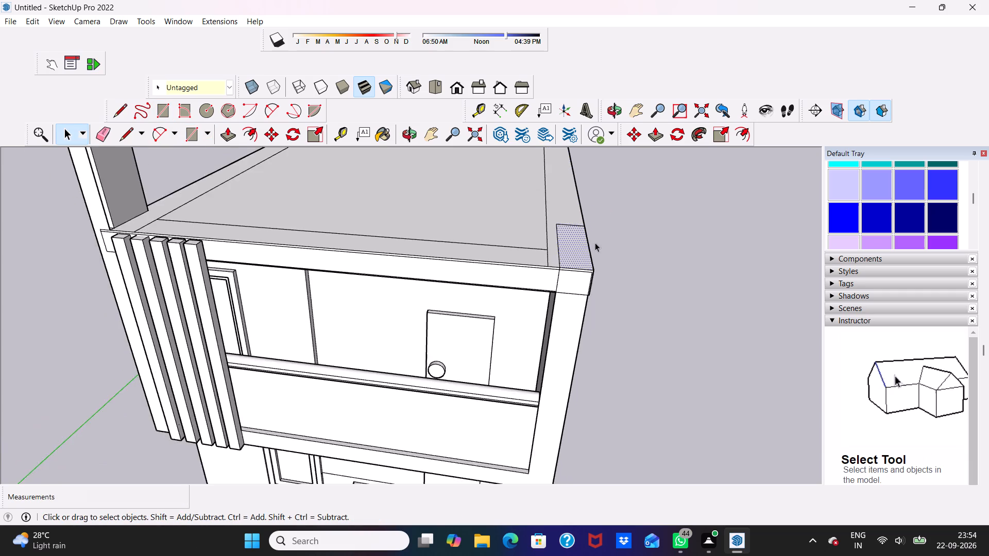
scroll(595, 242, down, 3)
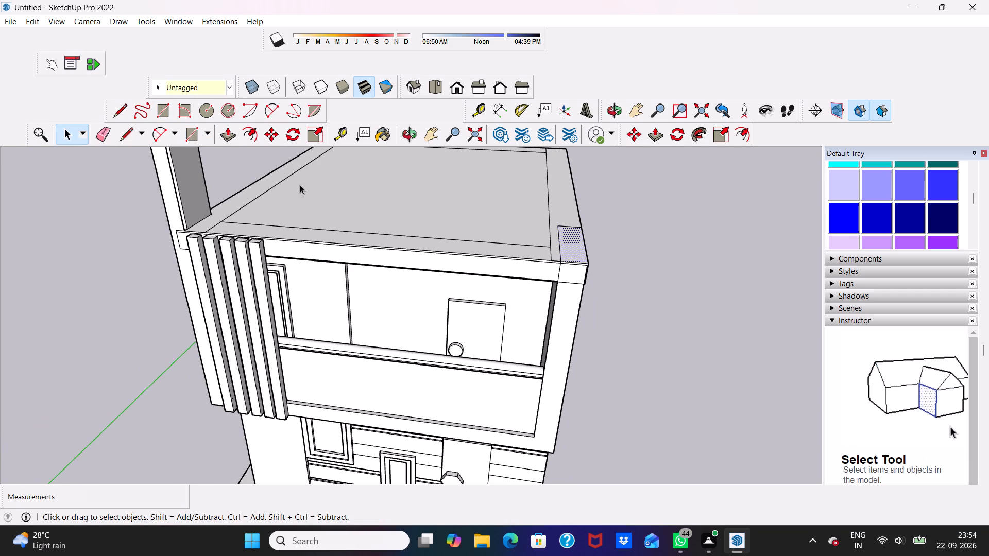
Erase the inner border line running along the right side of the roof's top face.
click(93, 132)
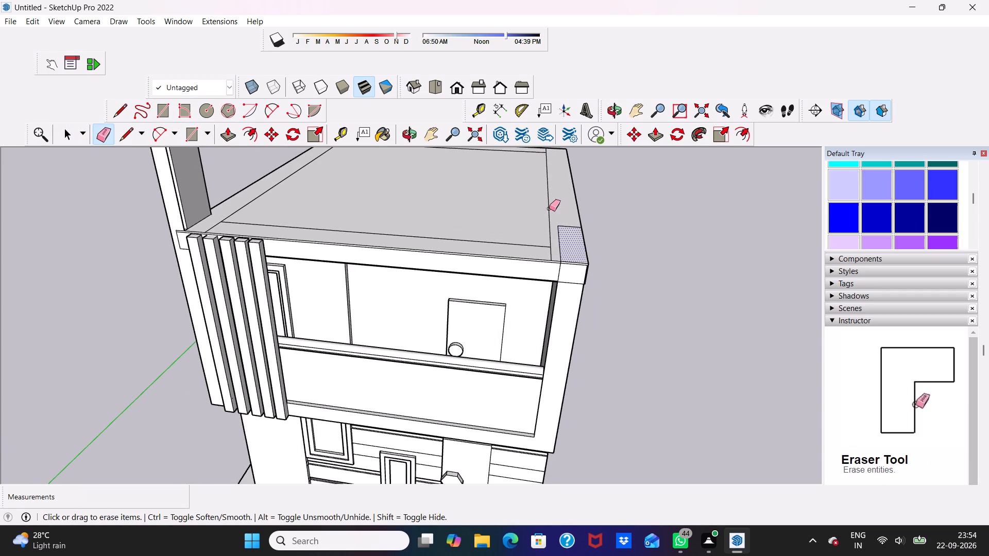
click(549, 206)
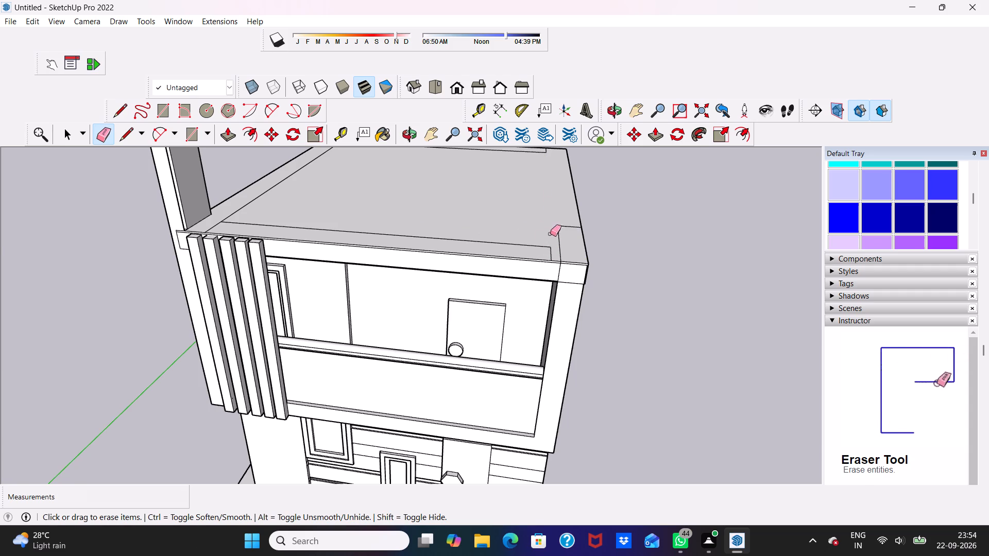
key(space)
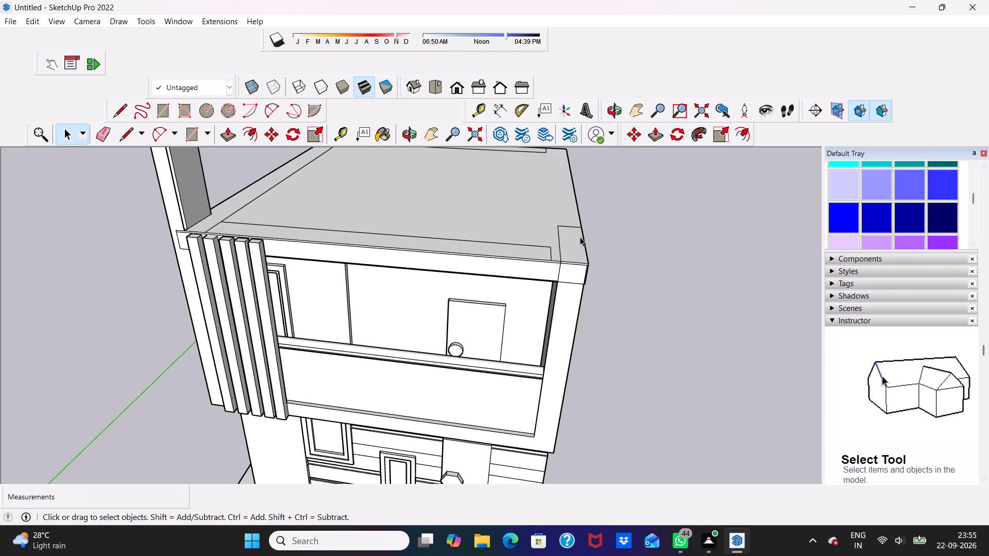
Push/Pull the front-right corner rectangle up 6' 9 3/16", matching the top of the front-left post.
click(564, 248)
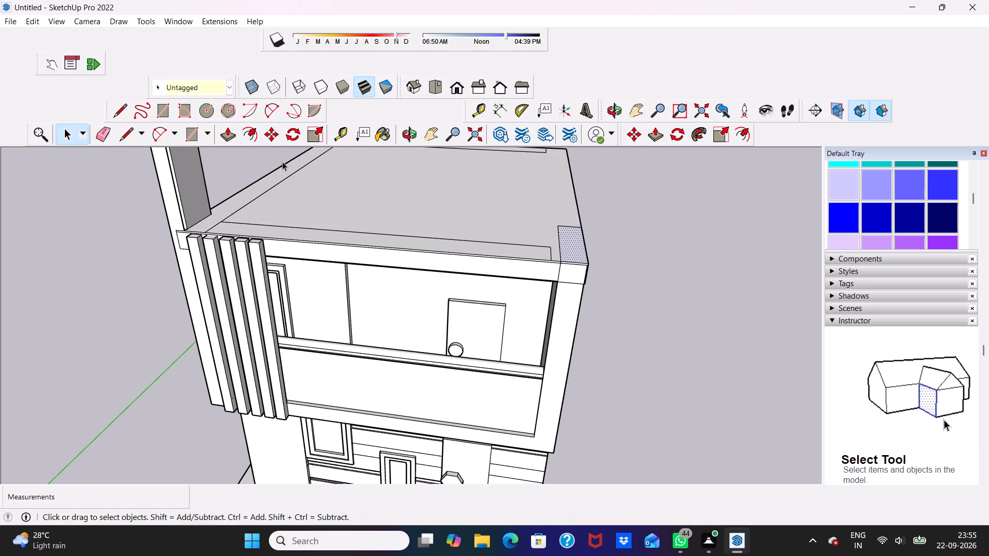
click(226, 133)
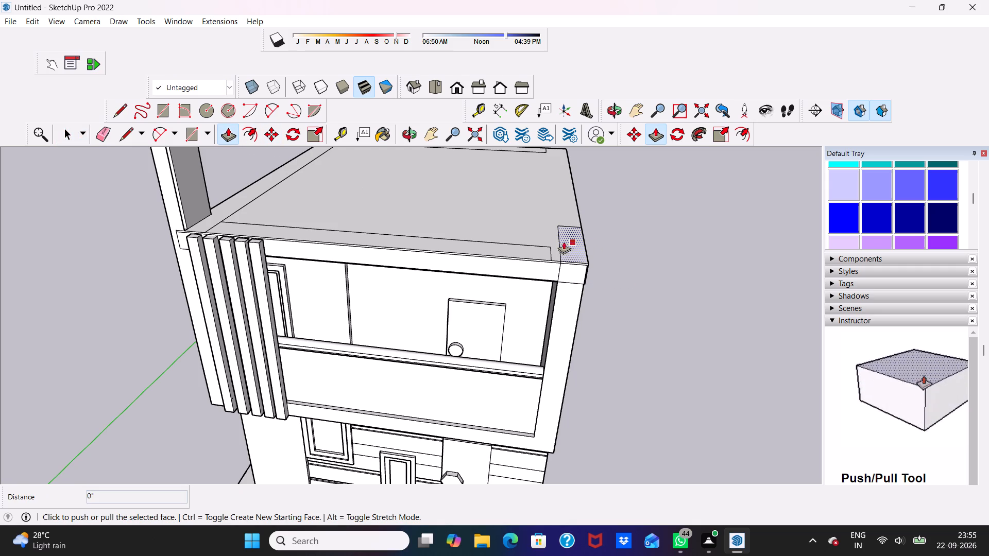
click(568, 240)
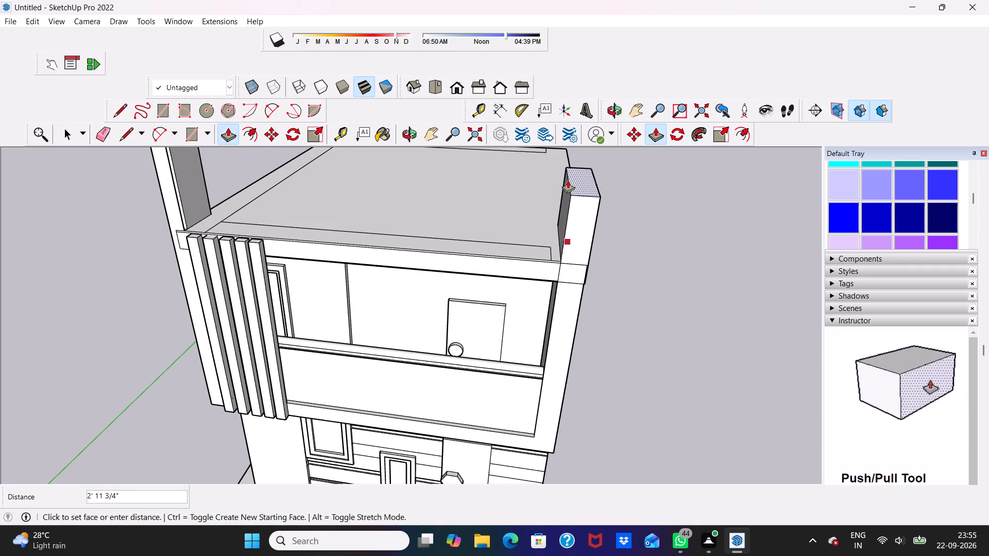
scroll(566, 180, down, 7)
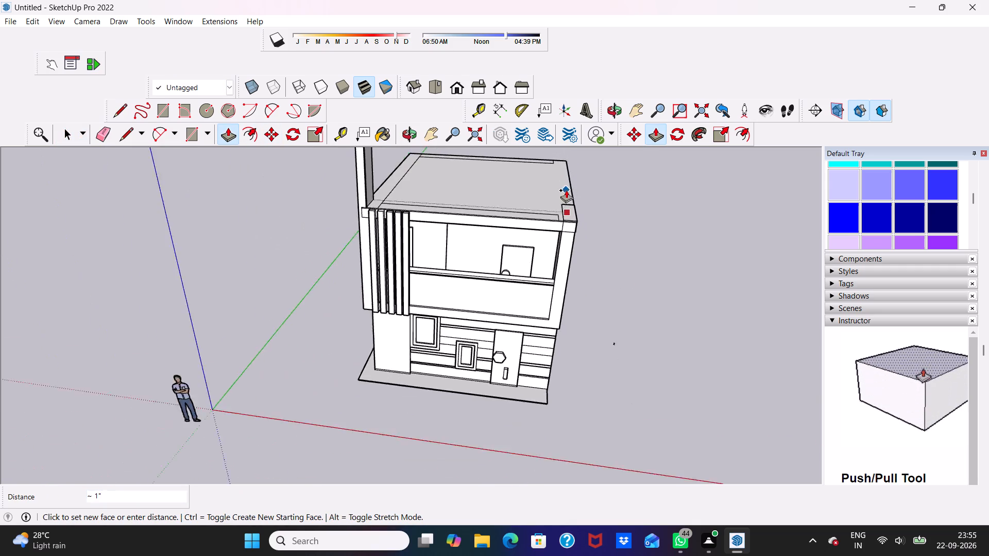
scroll(566, 190, down, 4)
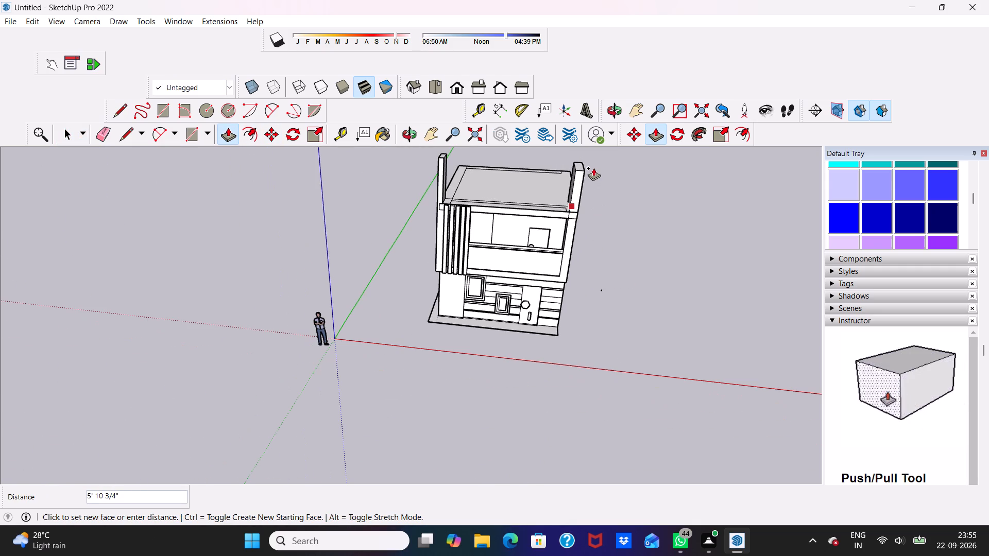
click(440, 160)
Examine the two raised front posts and the roof from the front and above, selecting the right post's inner side face.
middle_drag(502, 204, 529, 115)
scroll(552, 190, up, 2)
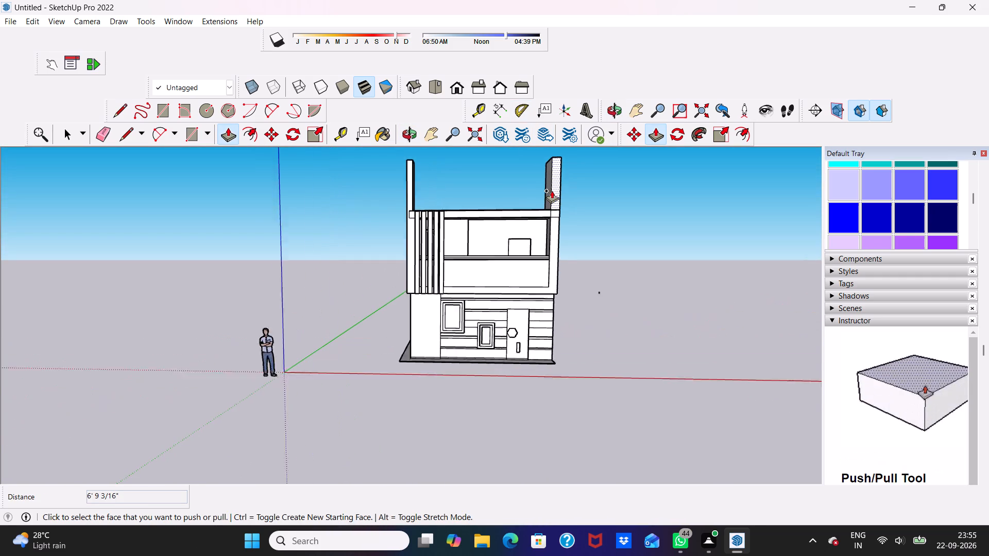
scroll(552, 190, up, 4)
middle_drag(513, 180, 588, 256)
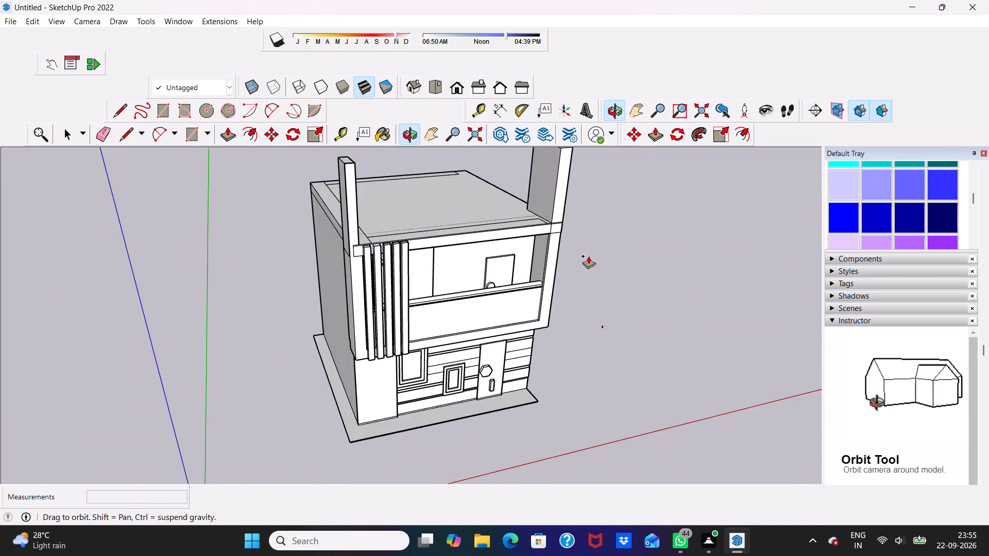
middle_drag(588, 256, 596, 261)
scroll(545, 200, up, 4)
key(space)
click(538, 199)
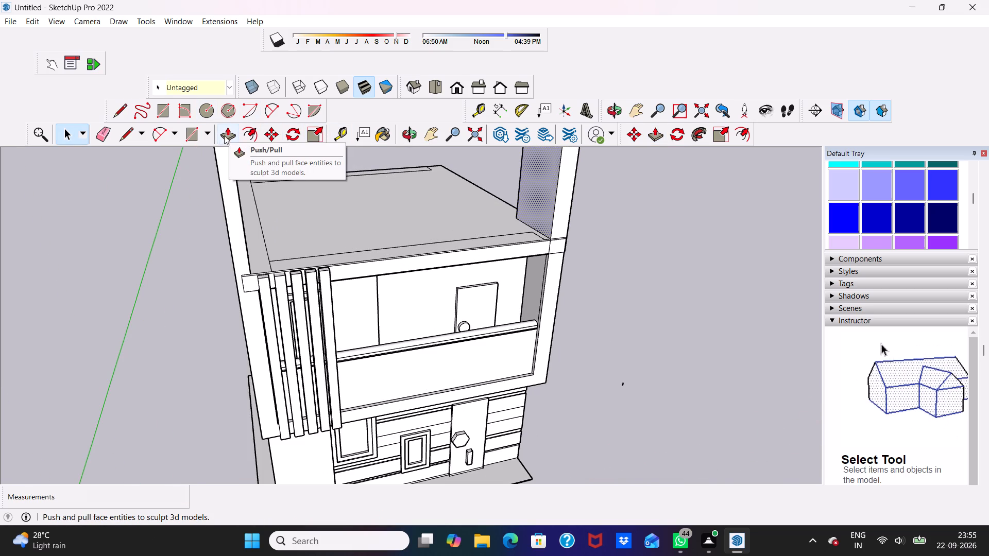
scroll(482, 325, down, 3)
scroll(563, 230, down, 3)
middle_drag(554, 225, 461, 179)
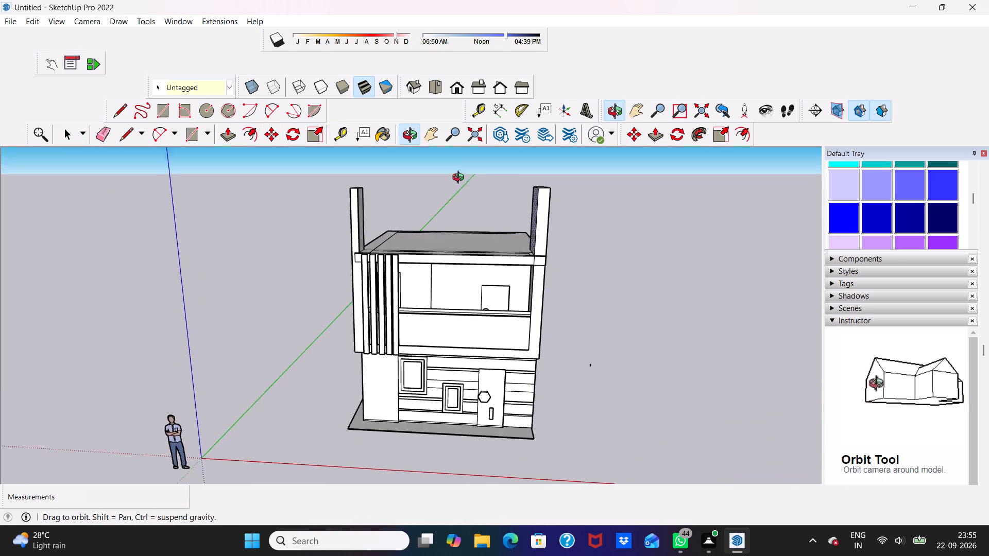
middle_drag(461, 179, 460, 170)
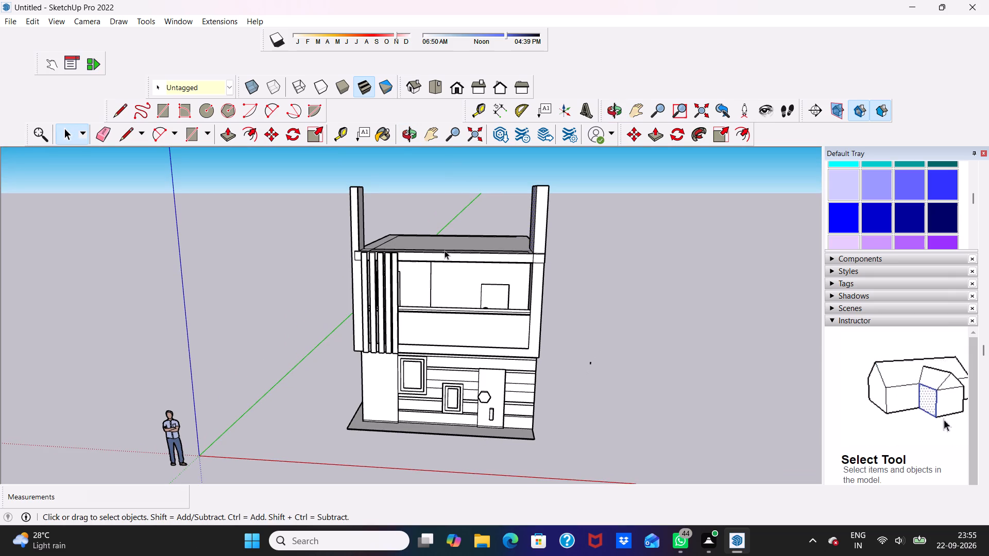
Push/Pull the inner side face of the front-left roof post outward by 5 1/16".
middle_drag(439, 243, 408, 200)
scroll(405, 193, up, 5)
scroll(350, 201, up, 5)
middle_drag(331, 216, 280, 252)
click(322, 224)
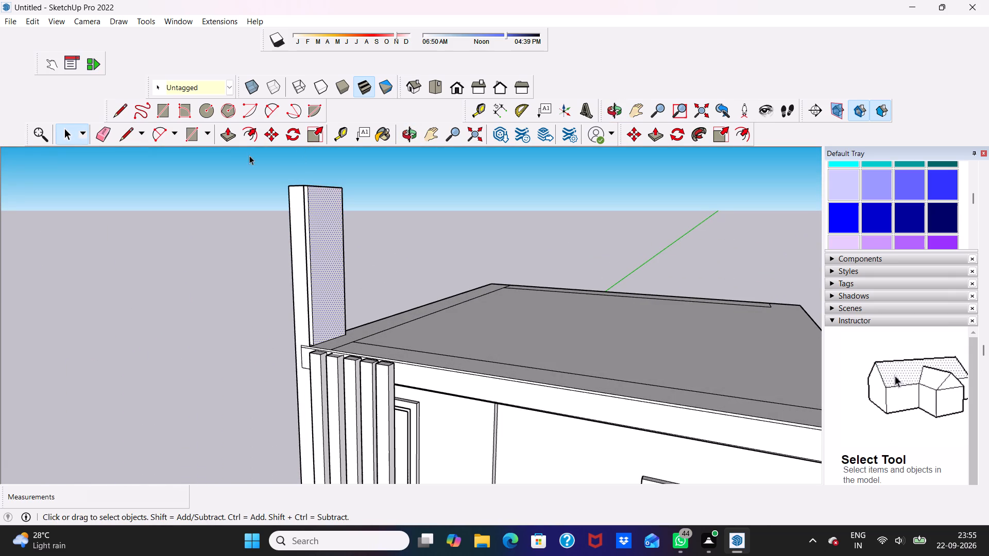
click(228, 134)
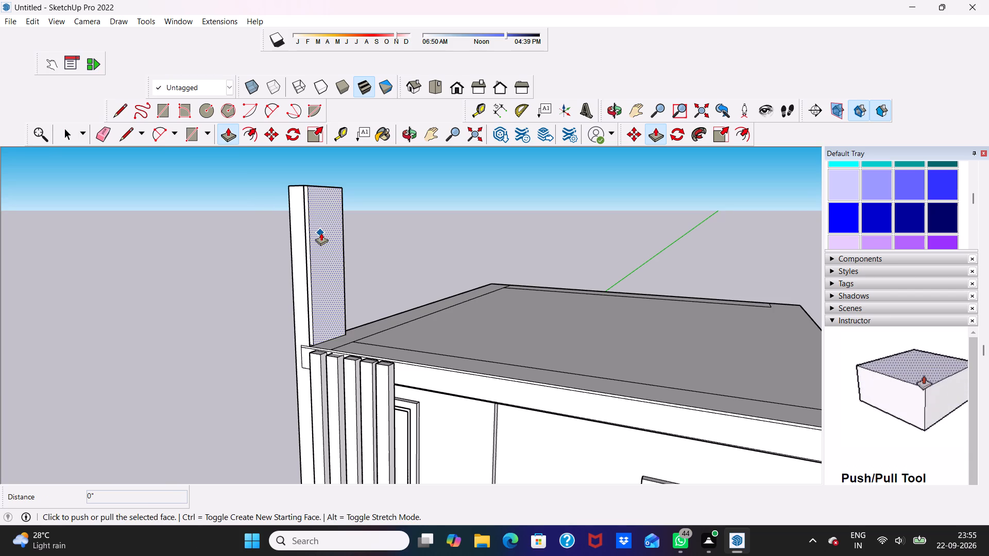
drag(323, 232, 331, 241)
scroll(298, 241, down, 3)
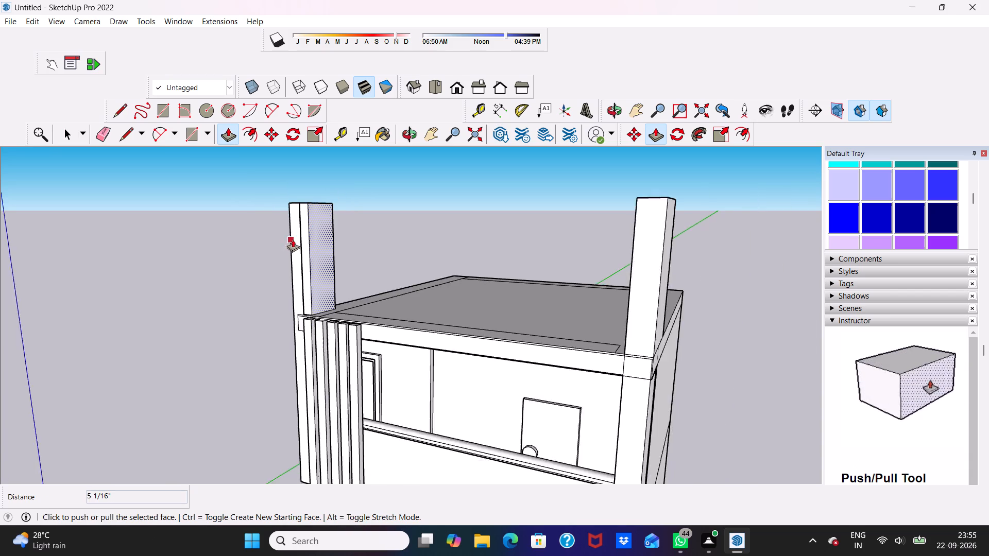
scroll(321, 222, up, 8)
middle_drag(310, 214, 345, 322)
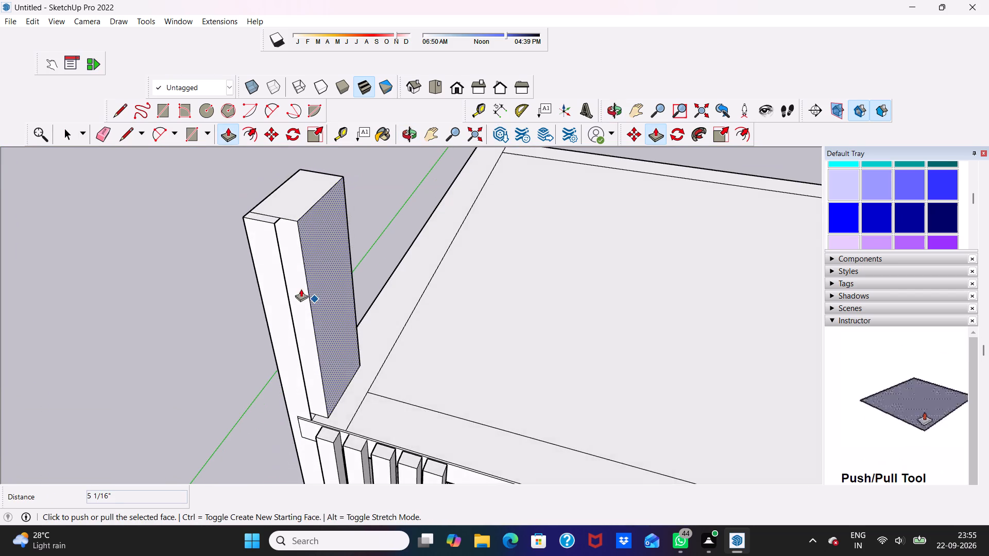
scroll(297, 252, up, 2)
Push/Pull the narrow front strip of the thickened front-left post forward, flush with the post's front face.
key(space)
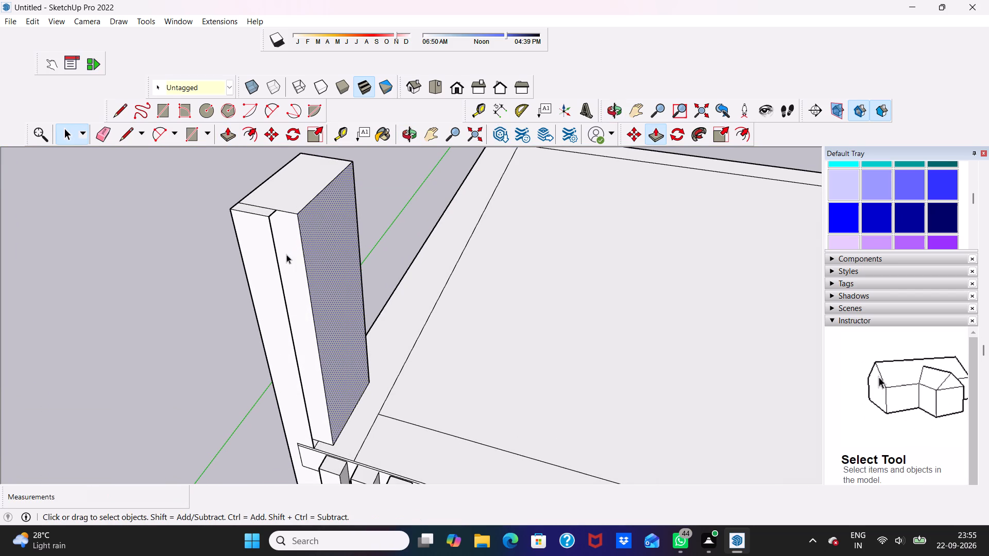
click(287, 254)
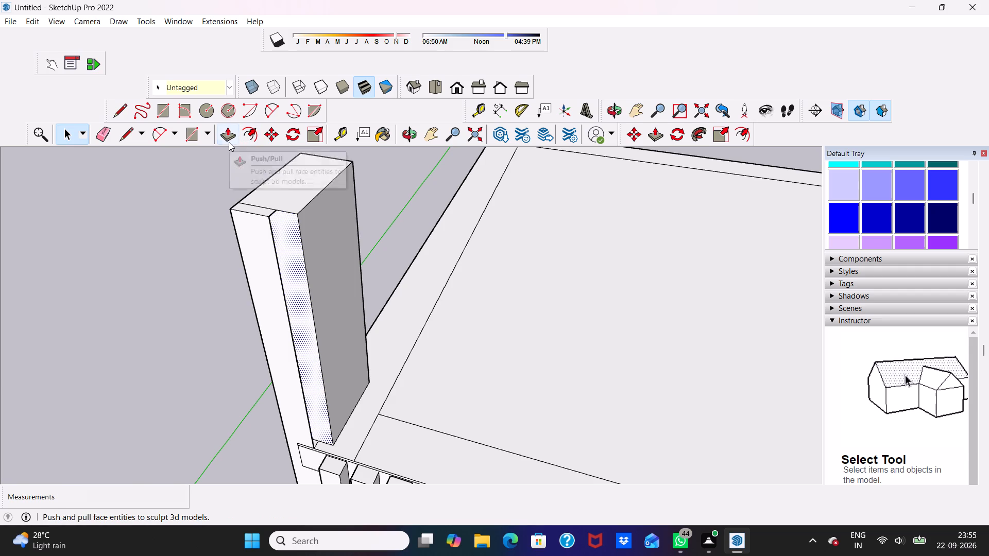
click(229, 142)
drag(293, 252, 288, 254)
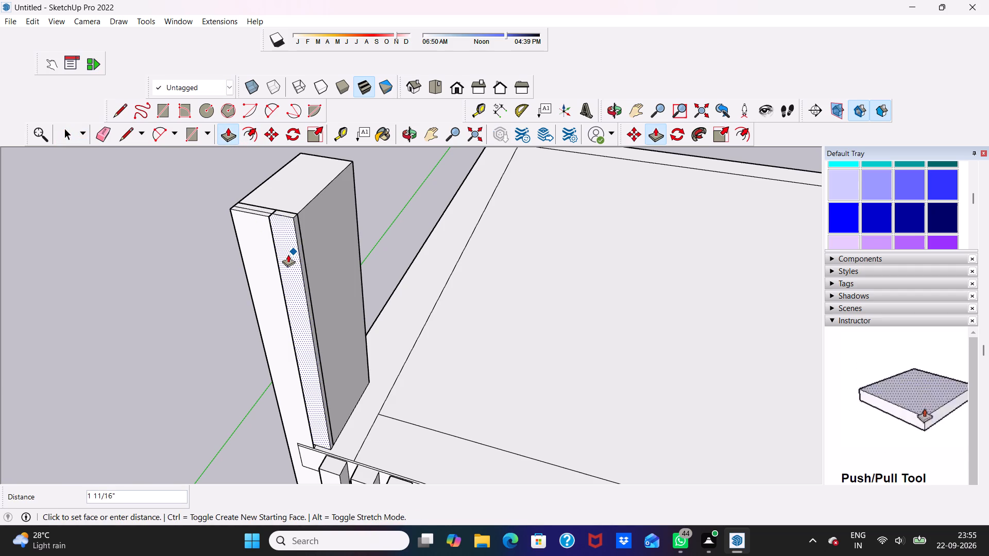
drag(288, 254, 283, 259)
scroll(280, 253, down, 3)
middle_drag(280, 253, 313, 232)
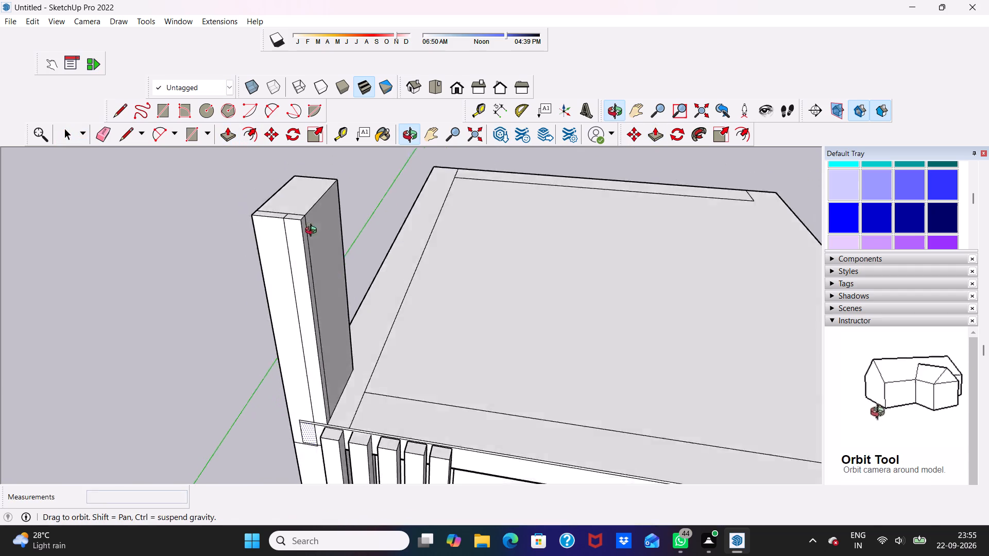
middle_drag(313, 232, 366, 216)
key(space)
Erase the vertical dividing lines on the front face and inner side face of the front-left post.
scroll(376, 223, down, 7)
scroll(481, 218, up, 1)
scroll(481, 218, down, 5)
middle_drag(484, 217, 492, 178)
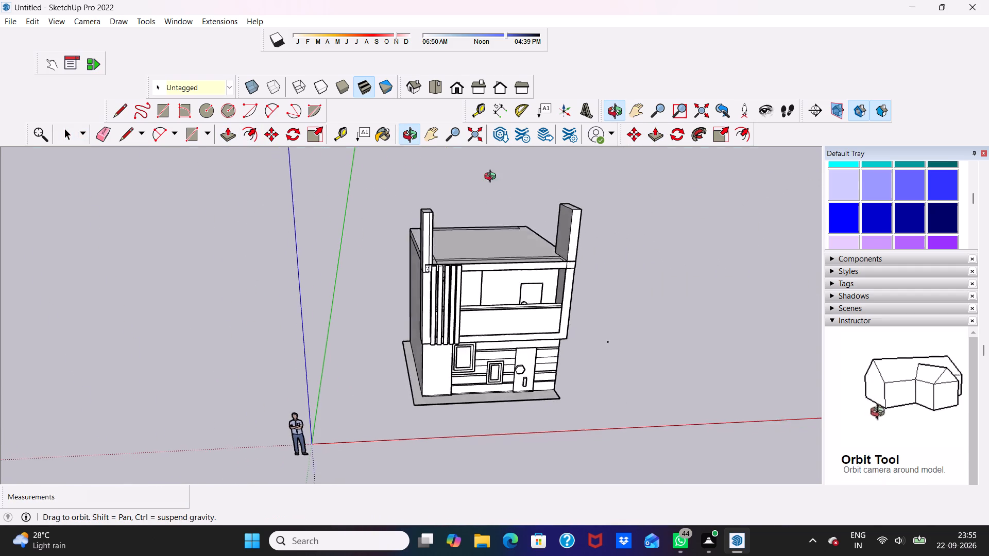
middle_drag(492, 178, 451, 153)
middle_drag(451, 153, 444, 157)
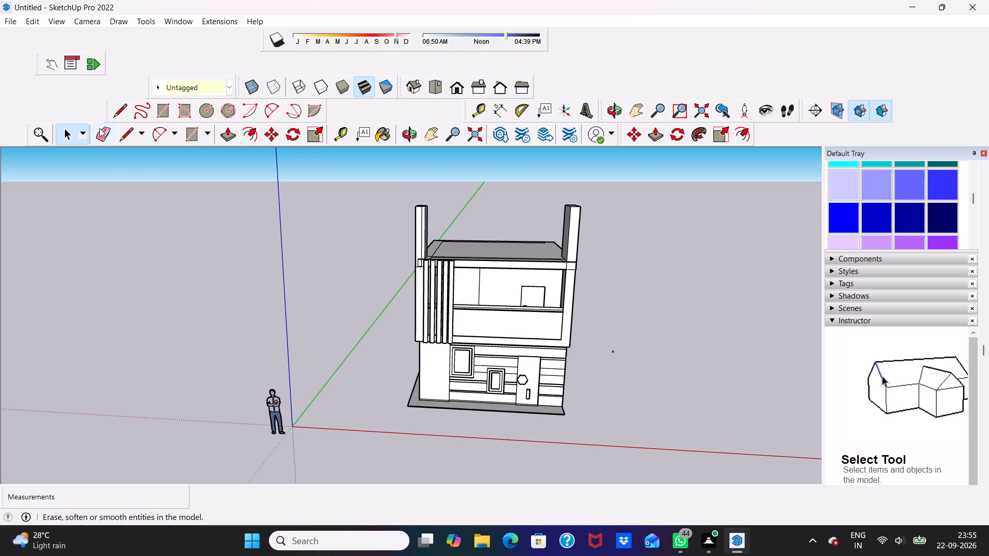
click(101, 133)
scroll(437, 256, up, 9)
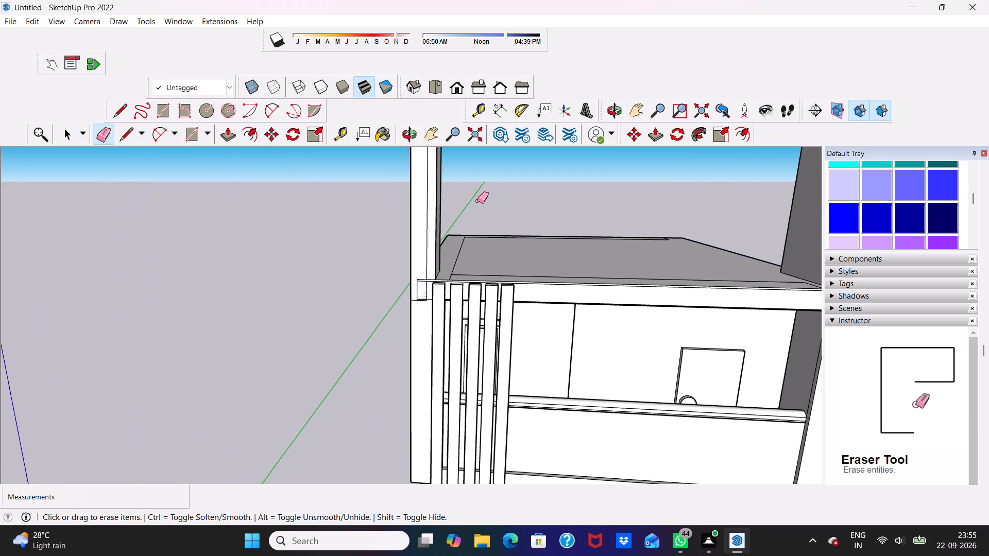
scroll(478, 201, up, 2)
click(415, 222)
scroll(420, 219, down, 4)
middle_drag(427, 214, 402, 218)
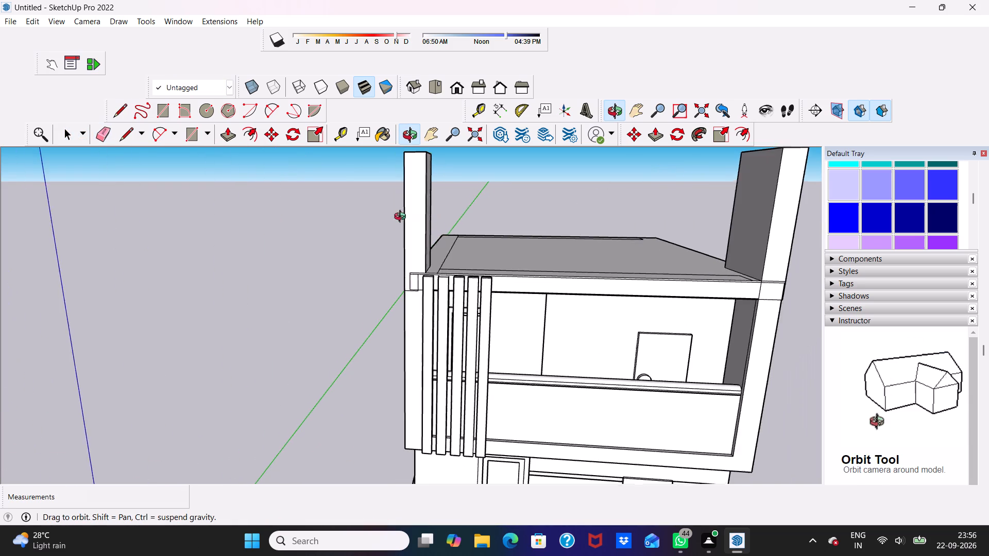
middle_drag(402, 218, 192, 274)
scroll(392, 218, up, 8)
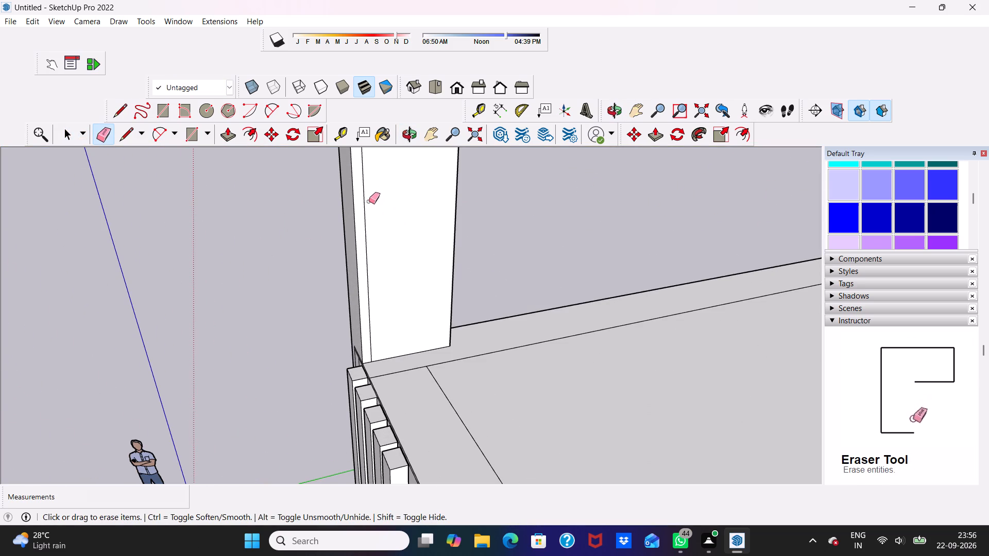
click(364, 209)
Erase the leftover dividing lines on the top face of the front-left post.
scroll(364, 209, down, 1)
scroll(364, 209, up, 1)
scroll(364, 209, down, 1)
scroll(364, 209, up, 1)
scroll(364, 209, down, 13)
middle_drag(364, 215, 356, 322)
scroll(392, 169, up, 3)
scroll(344, 203, up, 4)
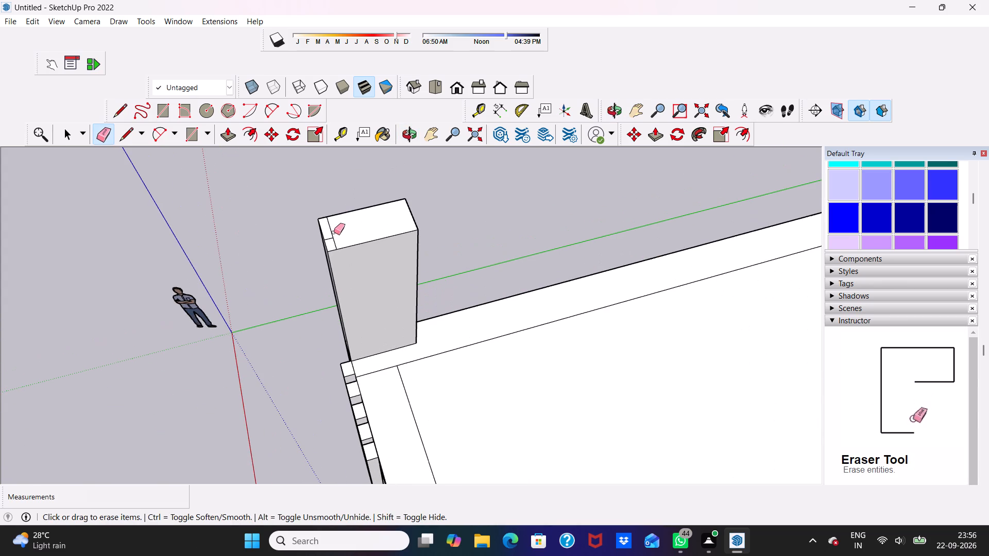
click(332, 236)
click(331, 238)
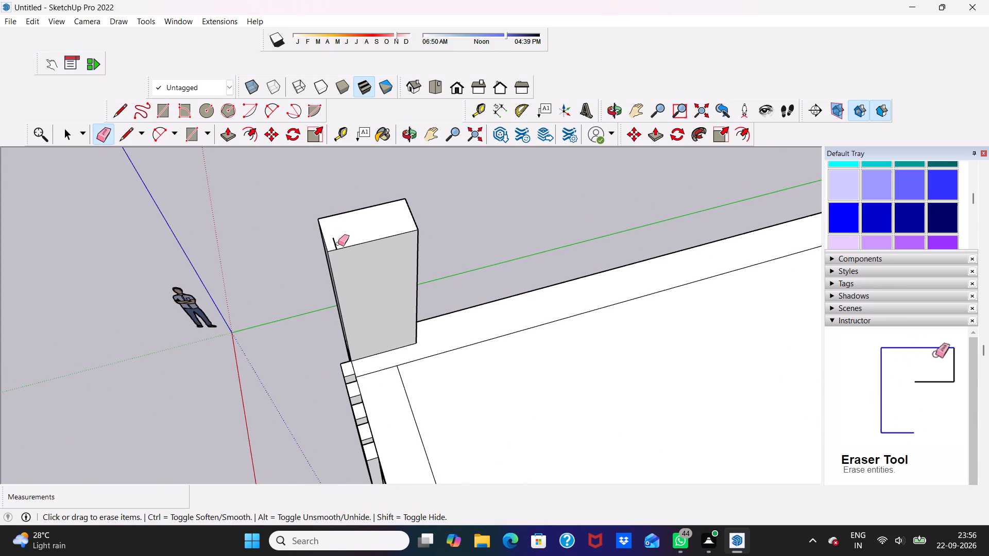
click(335, 244)
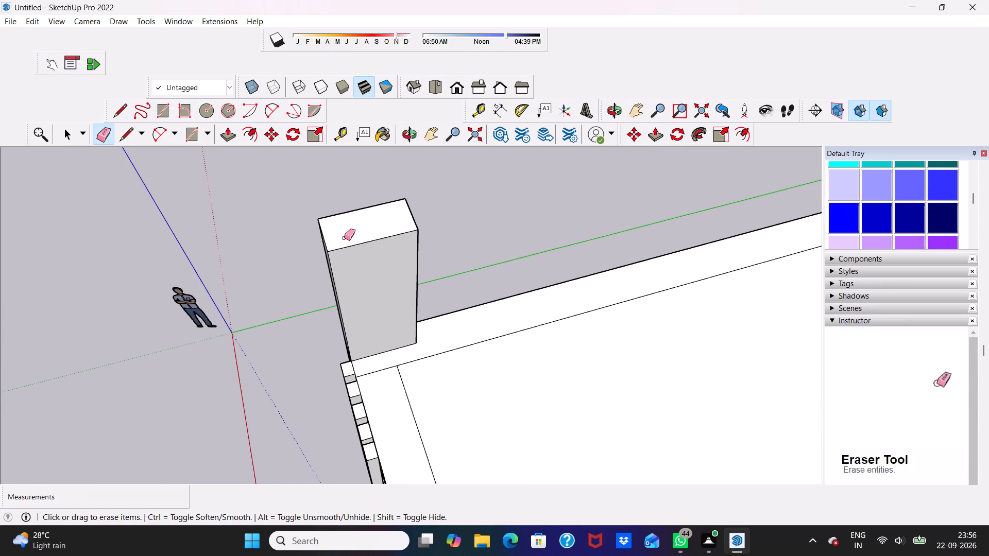
Examine the house in the front view and from above, checking the two roof posts.
scroll(351, 233, down, 17)
middle_drag(423, 210, 762, 72)
middle_drag(585, 201, 484, 169)
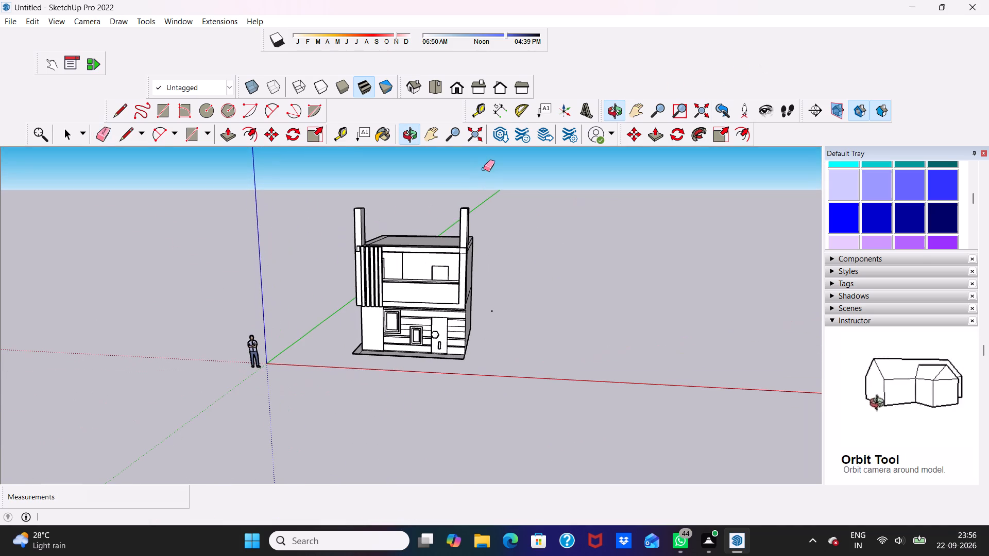
key(space)
click(461, 93)
scroll(460, 101, down, 4)
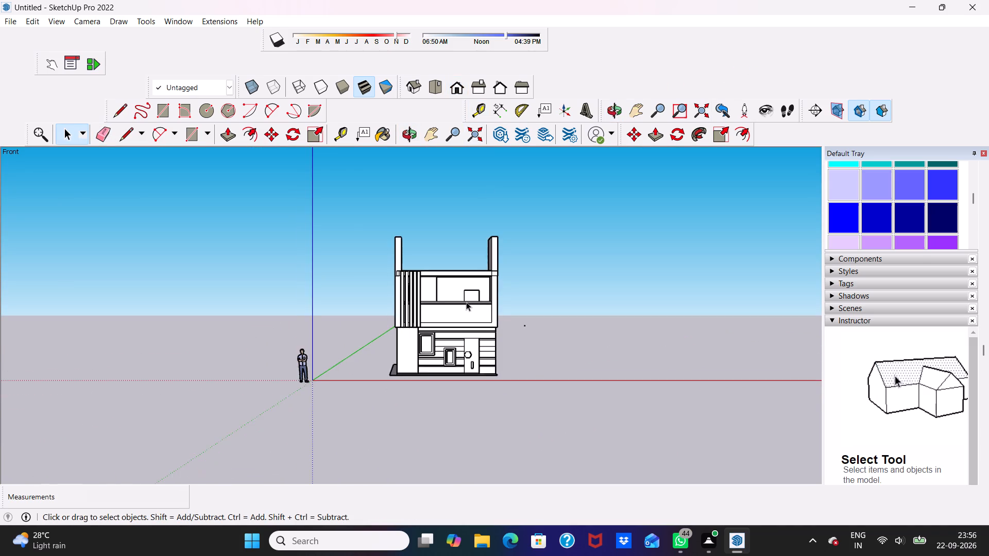
scroll(462, 304, down, 3)
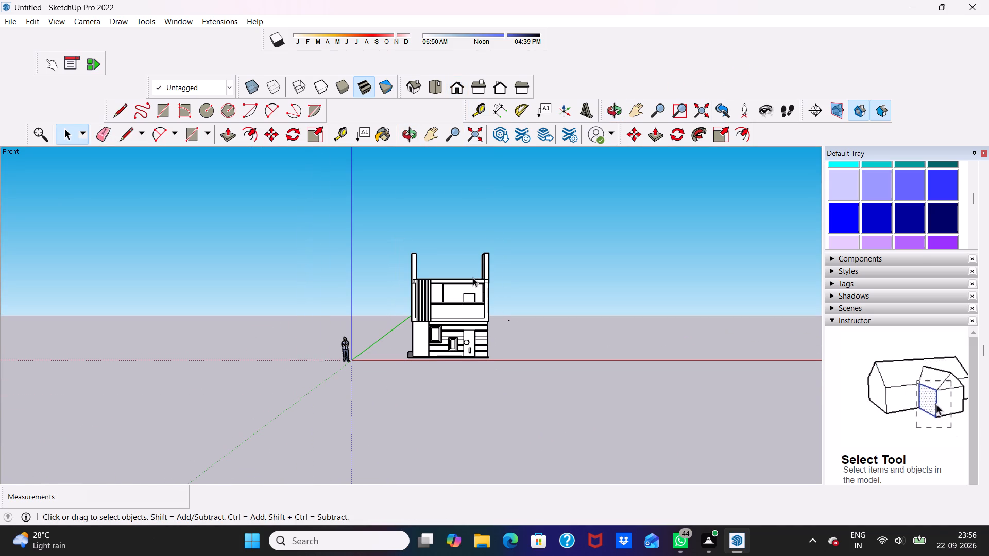
scroll(476, 270, down, 1)
middle_drag(478, 270, 442, 343)
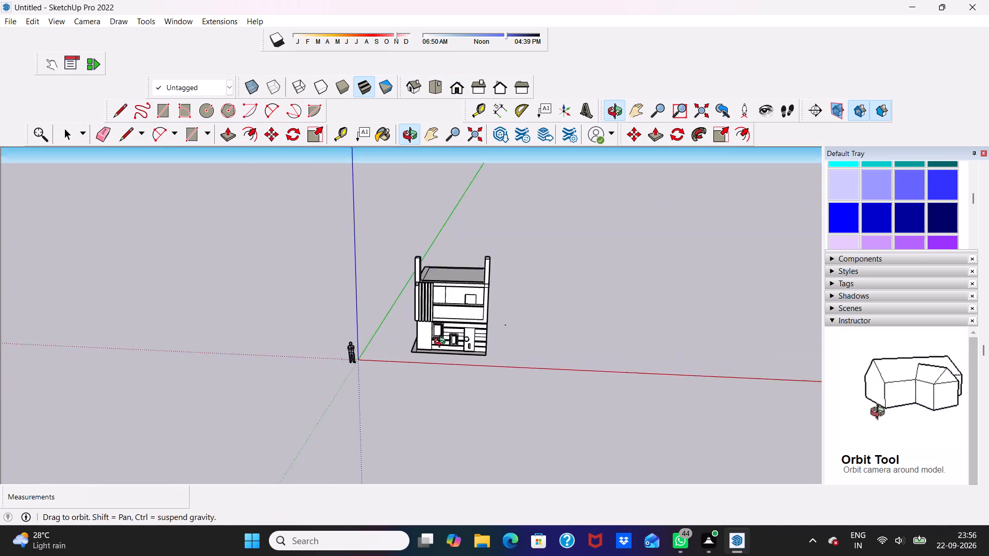
middle_drag(442, 343, 397, 432)
scroll(411, 210, up, 5)
scroll(397, 317, up, 4)
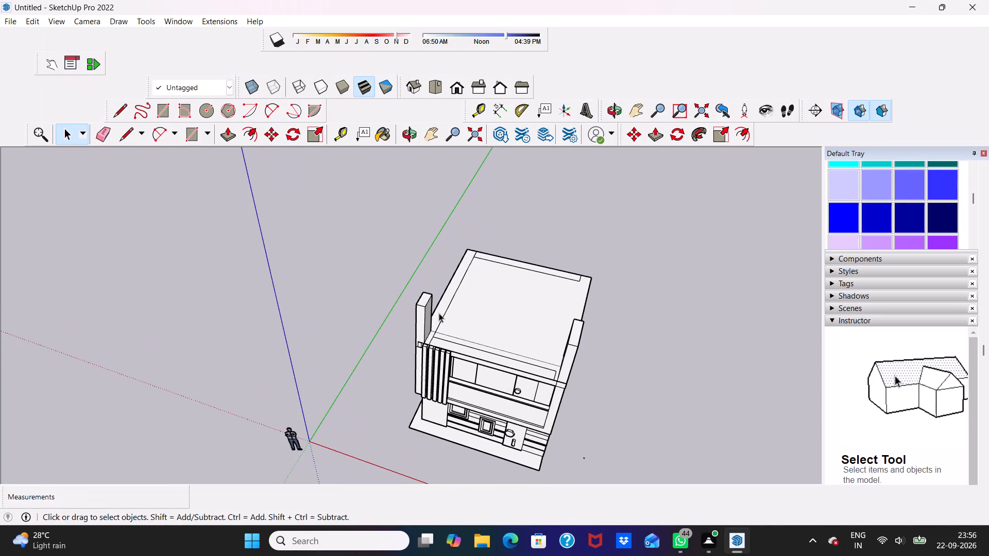
scroll(437, 314, up, 9)
scroll(404, 273, up, 3)
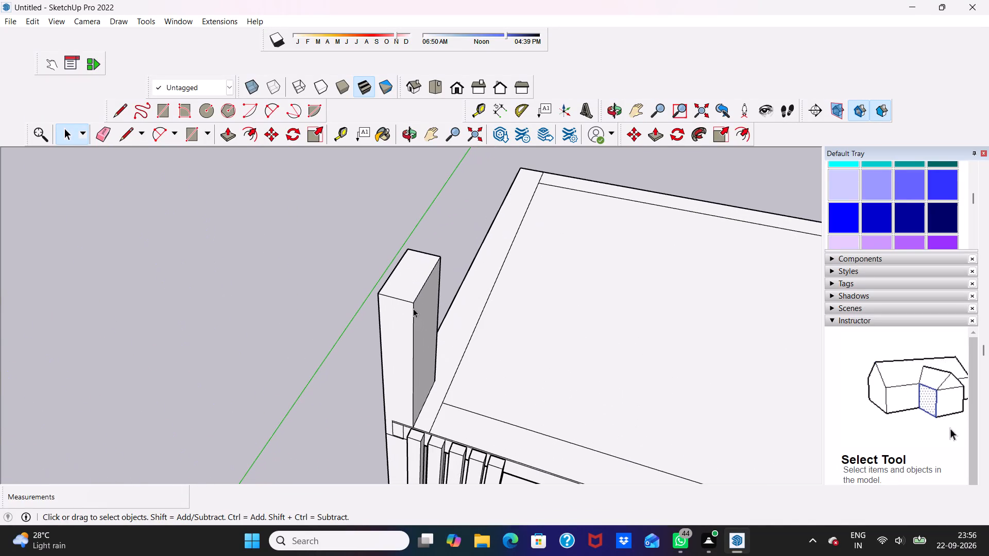
scroll(419, 314, down, 3)
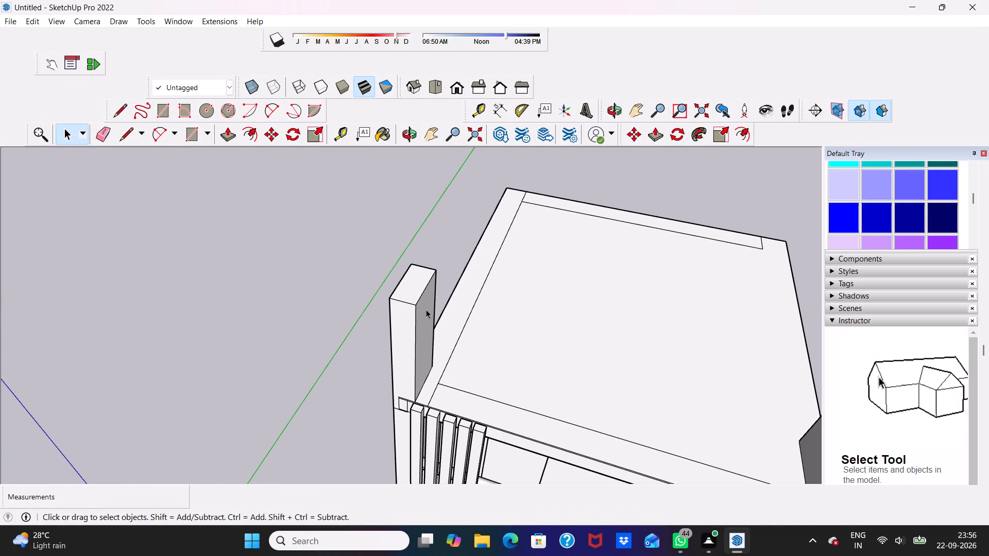
middle_drag(431, 310, 301, 242)
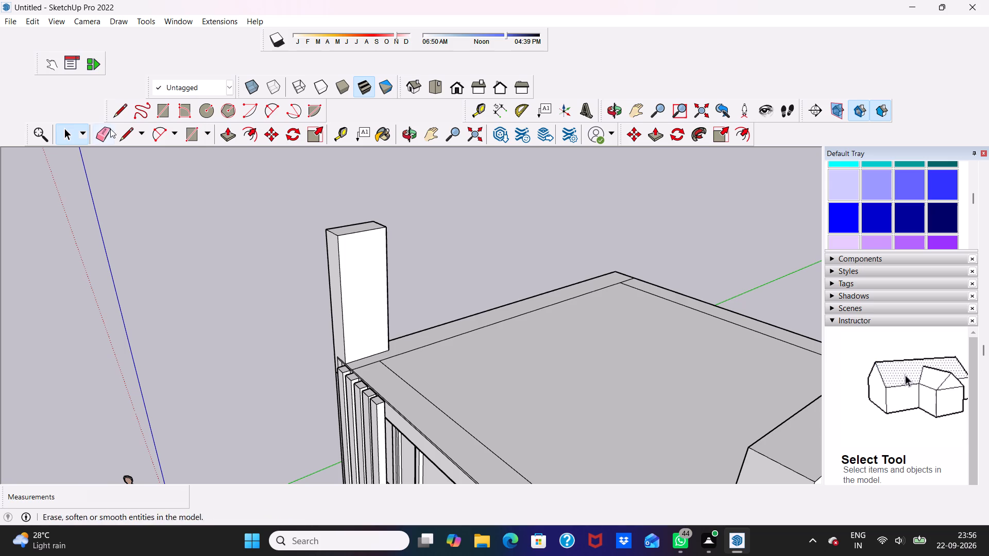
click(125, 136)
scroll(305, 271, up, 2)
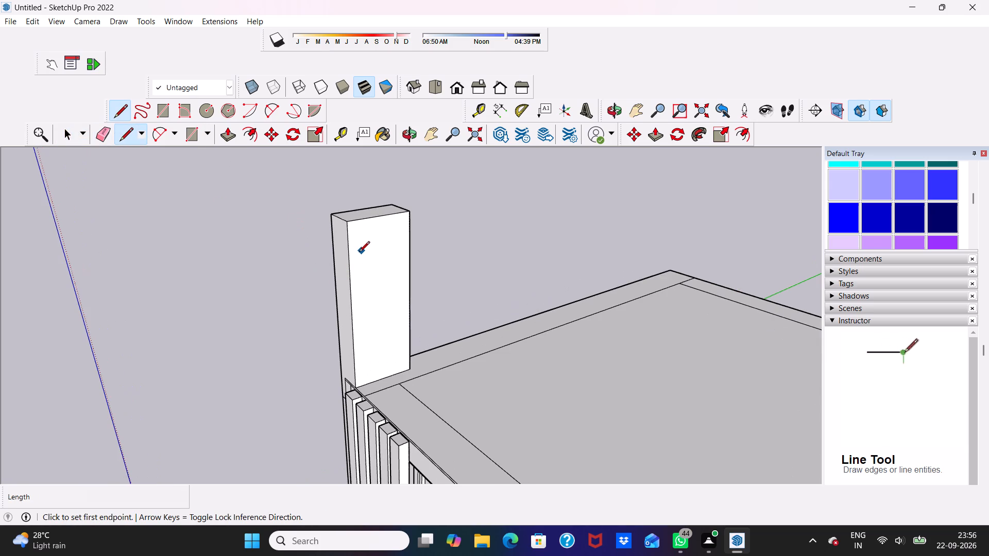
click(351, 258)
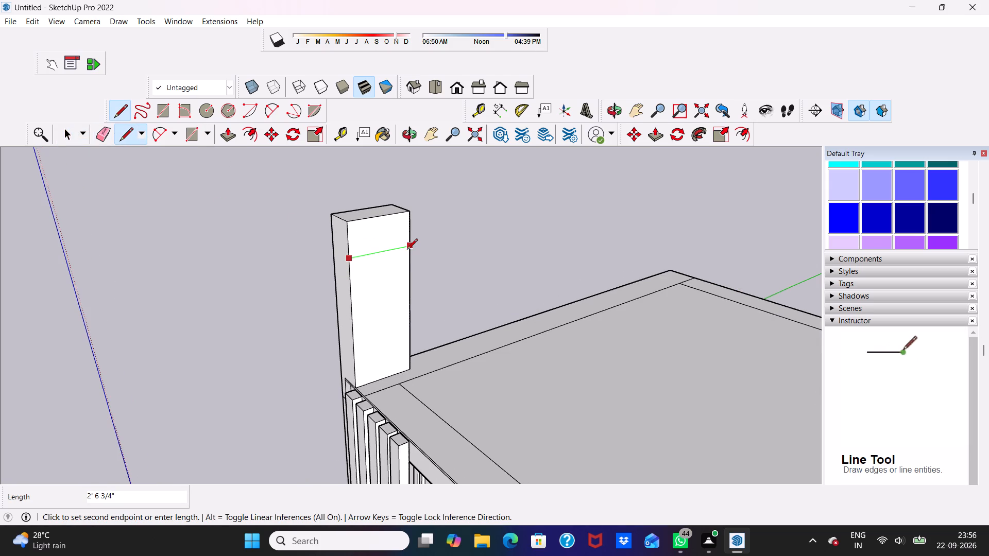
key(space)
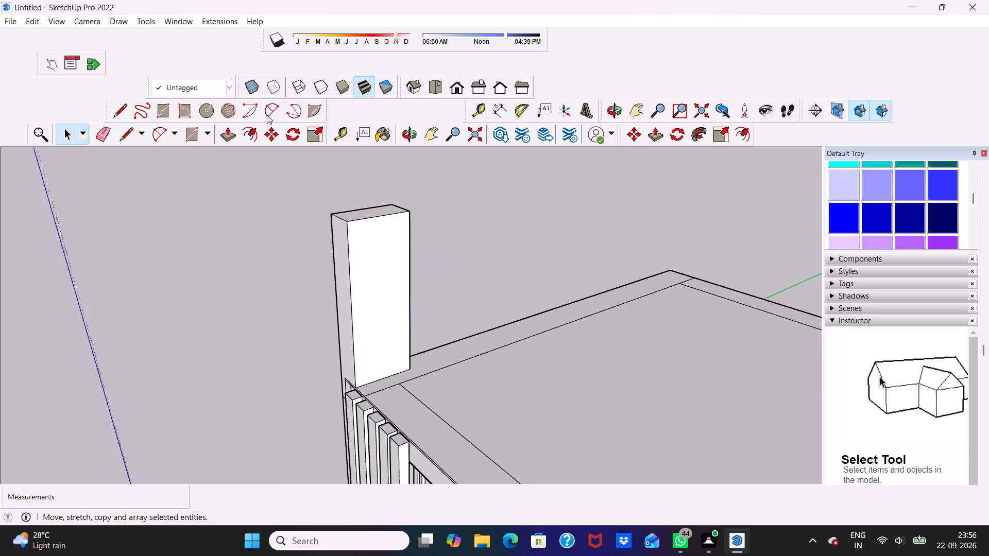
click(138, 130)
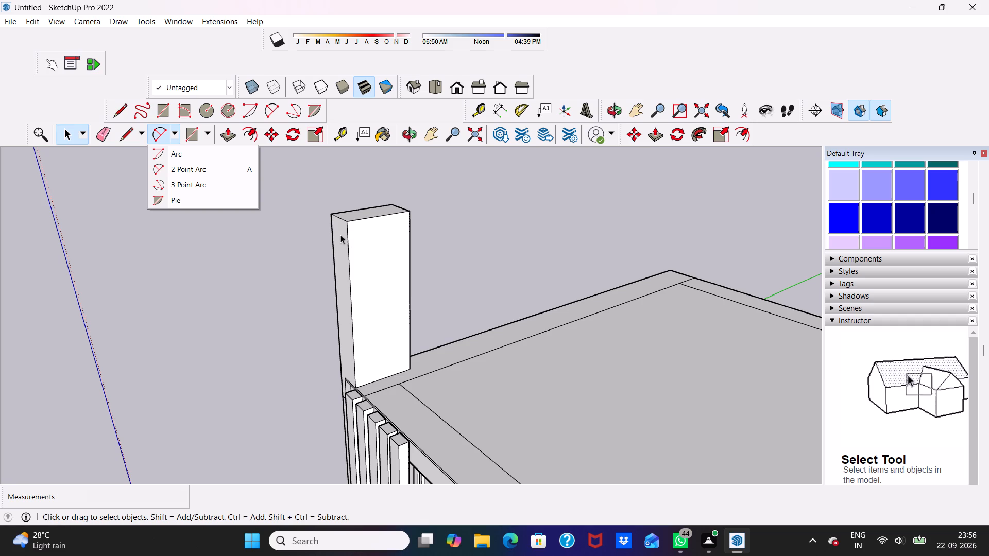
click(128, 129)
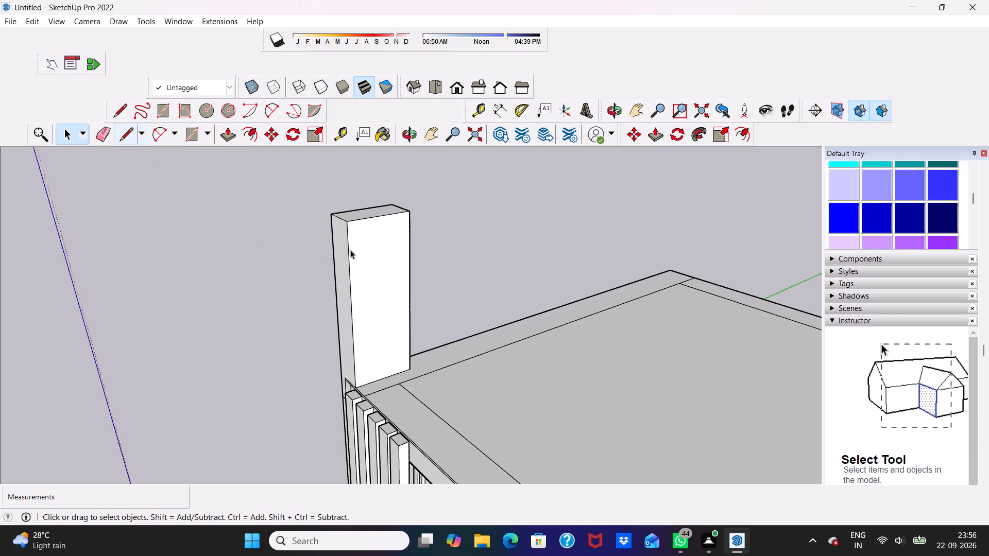
Draw a 2' 6 3/4" line across the inner side face of the front-left post, just below its top.
click(118, 109)
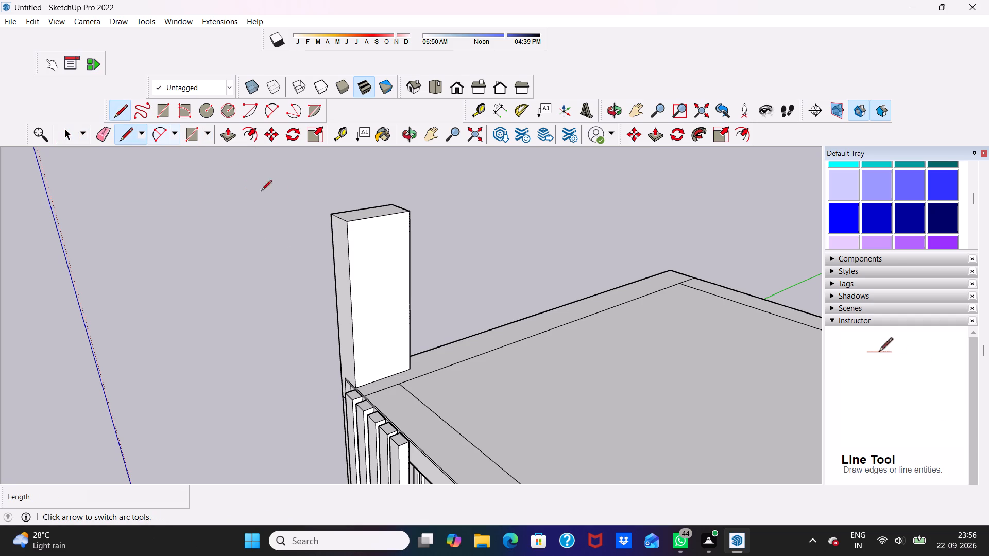
click(350, 244)
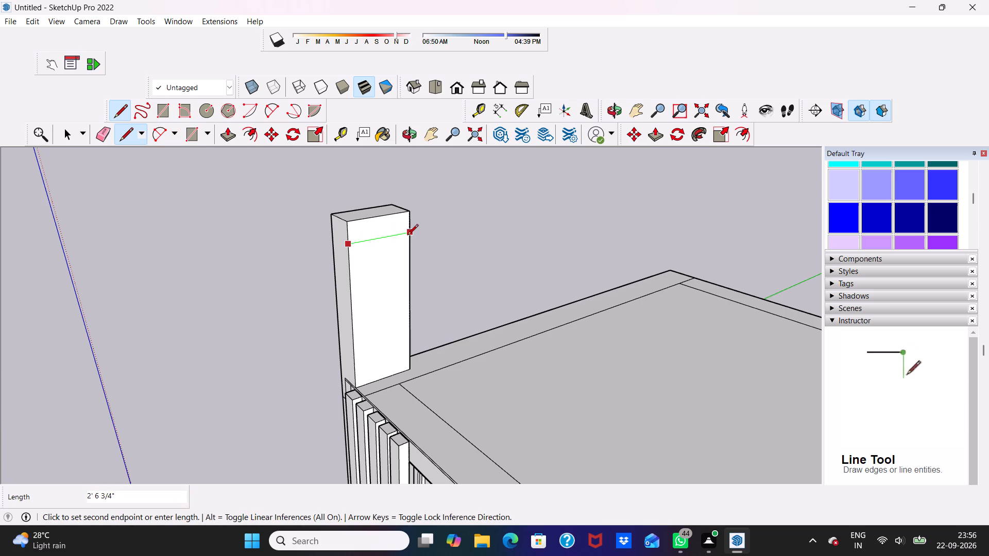
click(408, 233)
key(space)
Push/Pull the top strip of the front-left post's inner face about 17' 11 3/16" across to the front-right post as a beam.
click(379, 225)
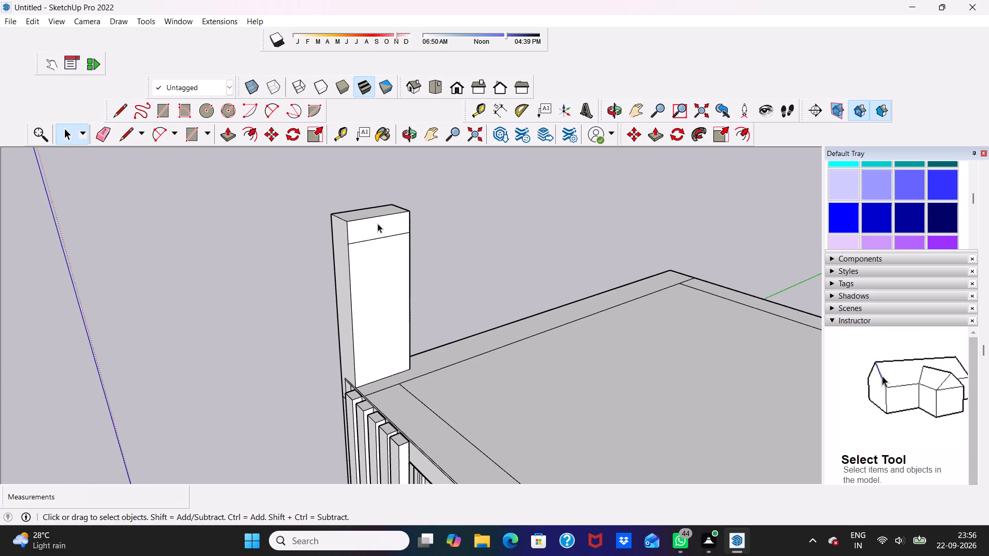
click(224, 131)
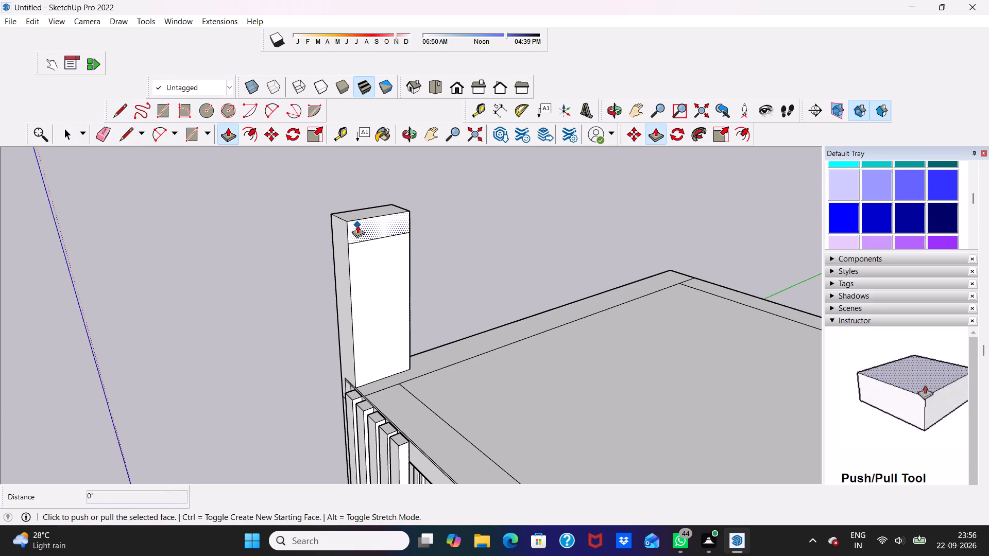
click(358, 222)
scroll(396, 269, down, 12)
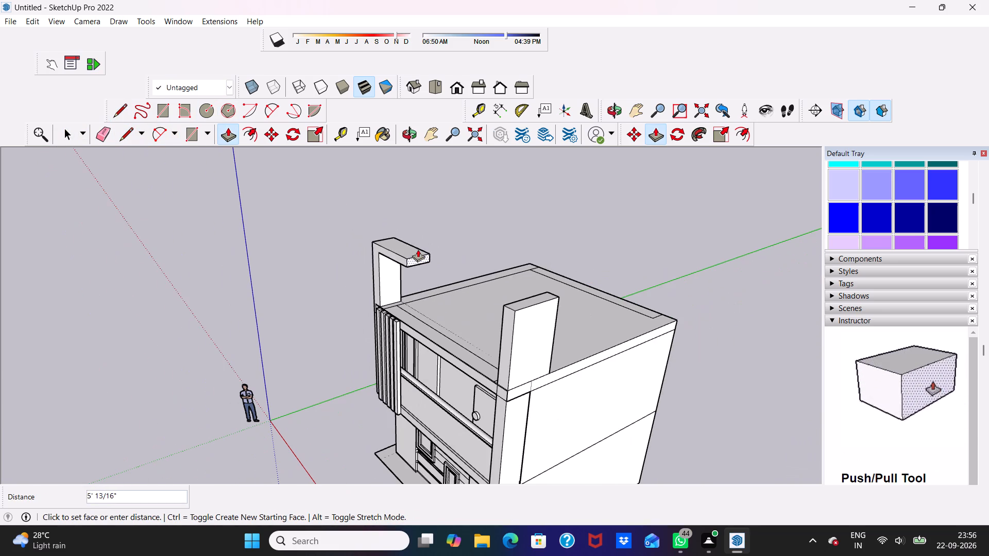
click(530, 296)
middle_drag(530, 297, 640, 290)
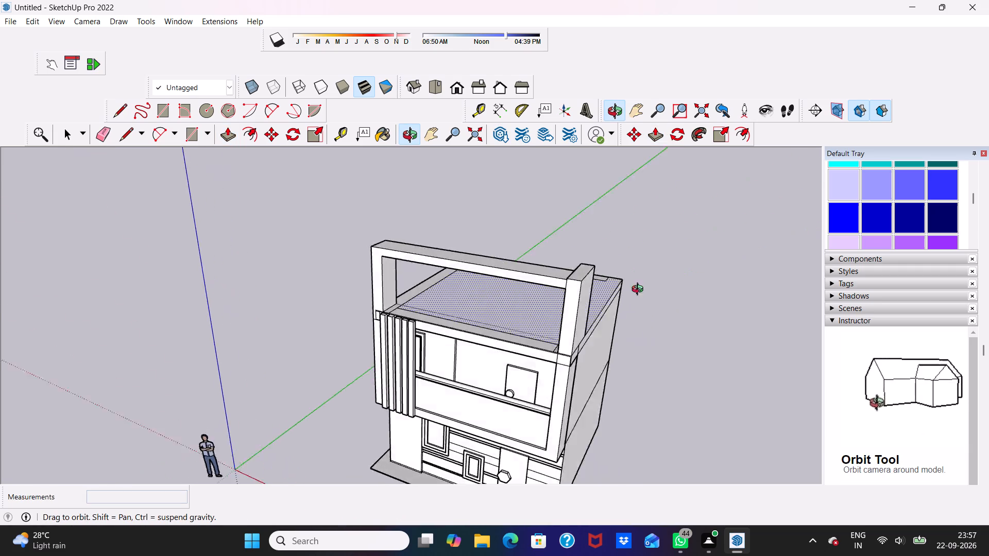
Push/Pull the top face of the front-right roof post down about 1" toward the level of the beam's top.
middle_drag(640, 290, 714, 284)
scroll(626, 224, up, 4)
right_click(584, 239)
drag(584, 239, 571, 248)
key(space)
scroll(567, 263, up, 2)
click(567, 258)
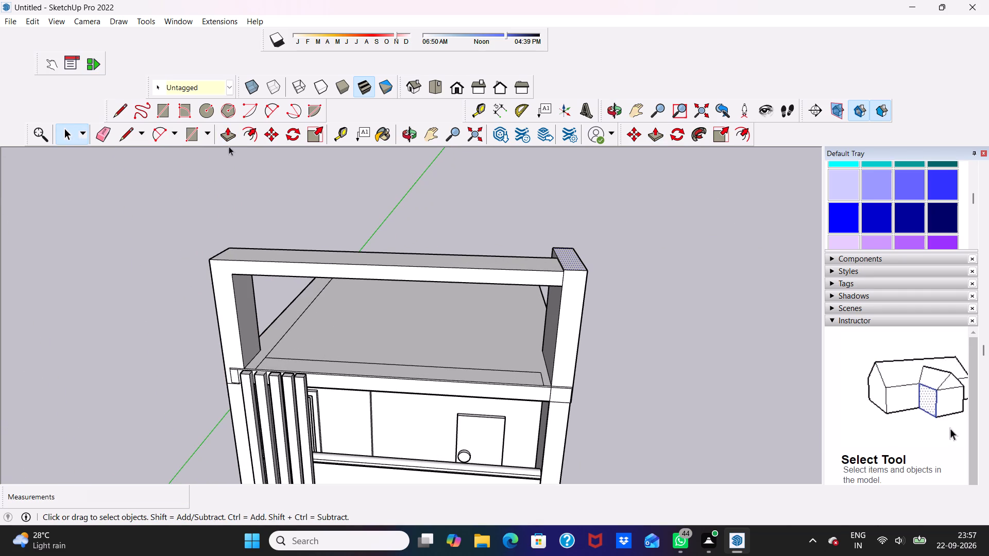
click(228, 133)
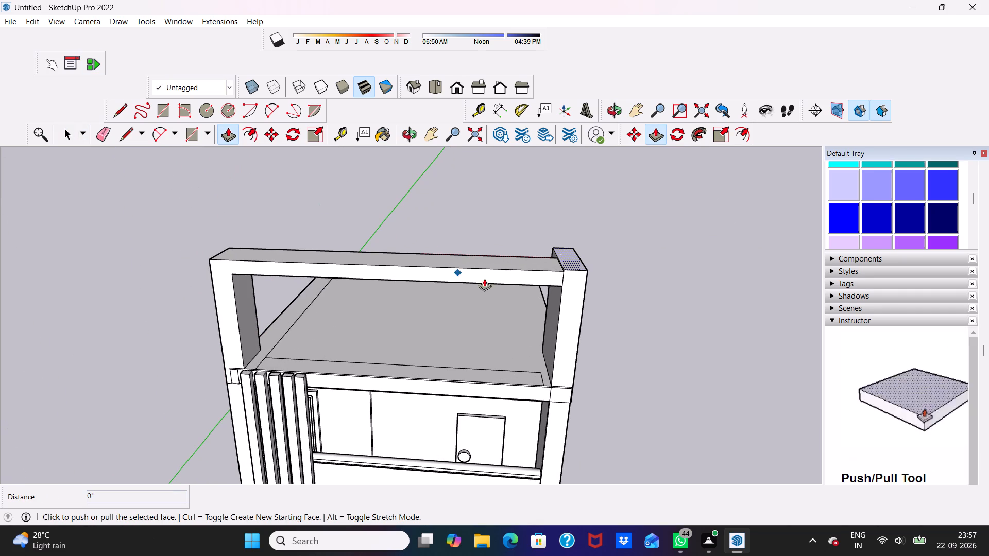
drag(564, 247, 564, 246)
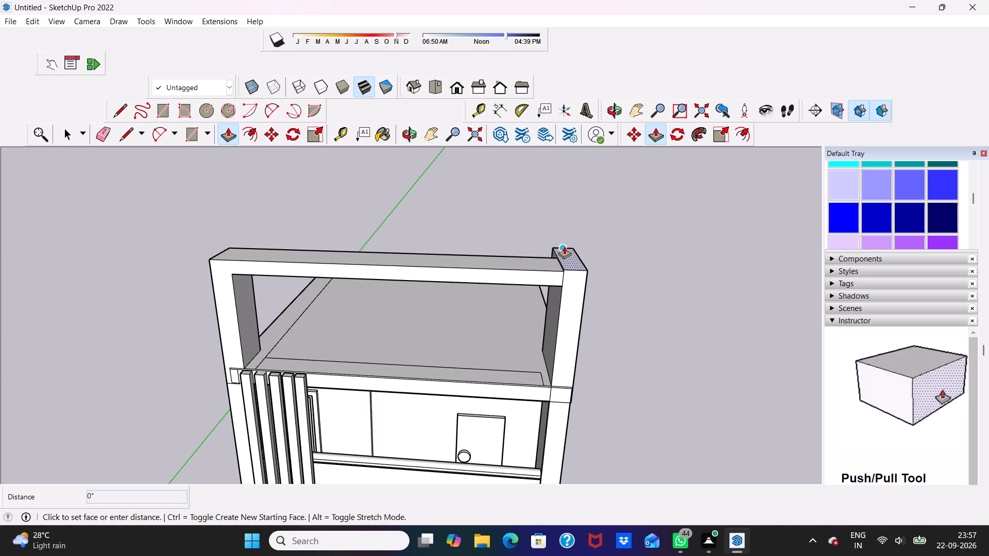
drag(564, 246, 565, 257)
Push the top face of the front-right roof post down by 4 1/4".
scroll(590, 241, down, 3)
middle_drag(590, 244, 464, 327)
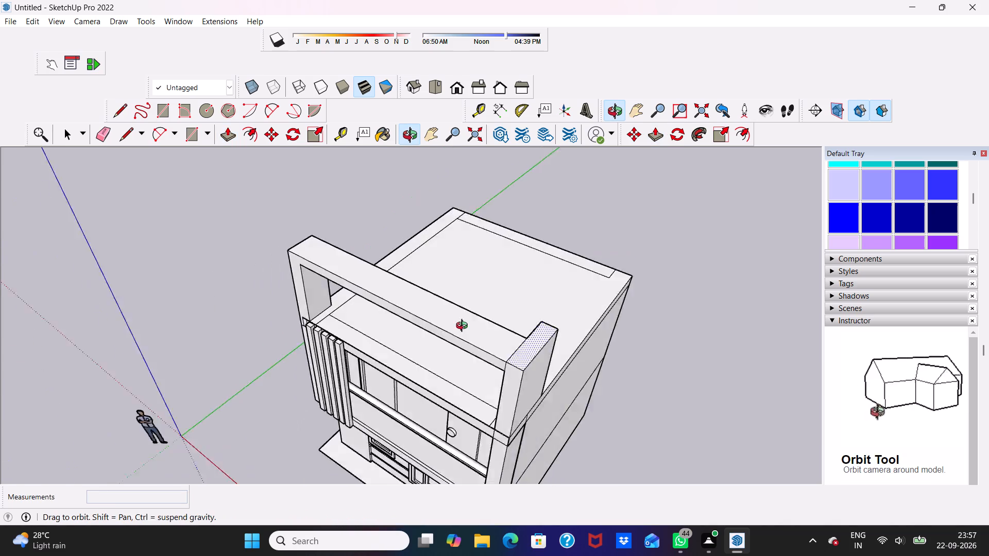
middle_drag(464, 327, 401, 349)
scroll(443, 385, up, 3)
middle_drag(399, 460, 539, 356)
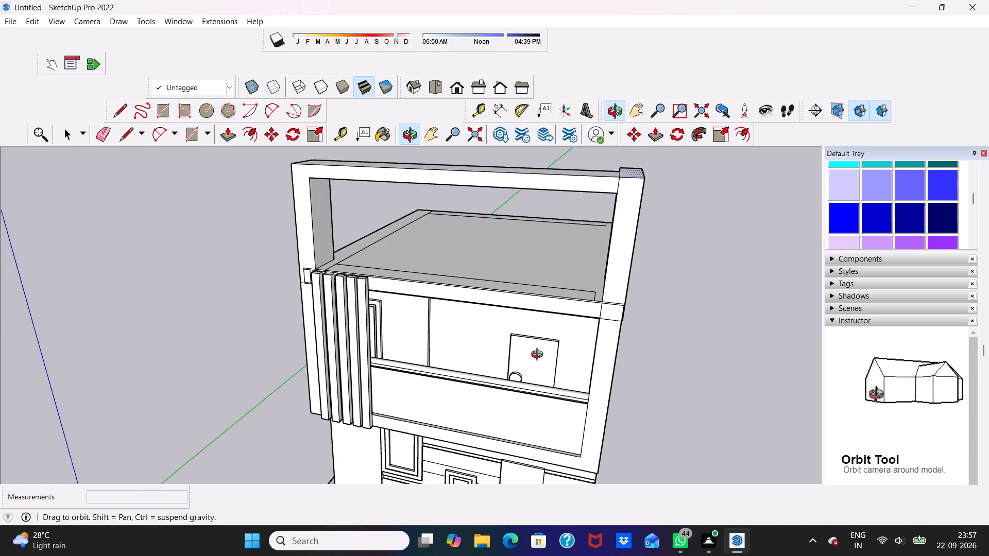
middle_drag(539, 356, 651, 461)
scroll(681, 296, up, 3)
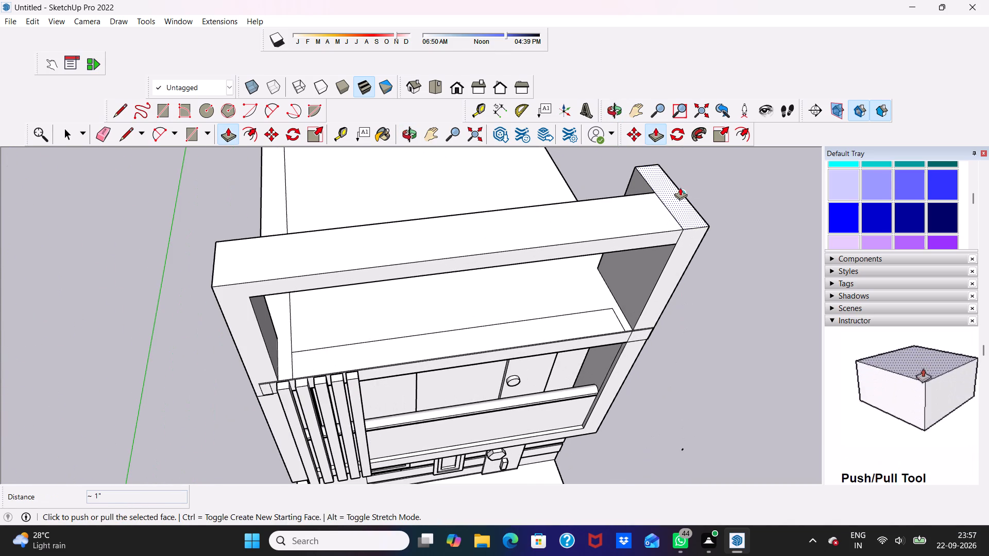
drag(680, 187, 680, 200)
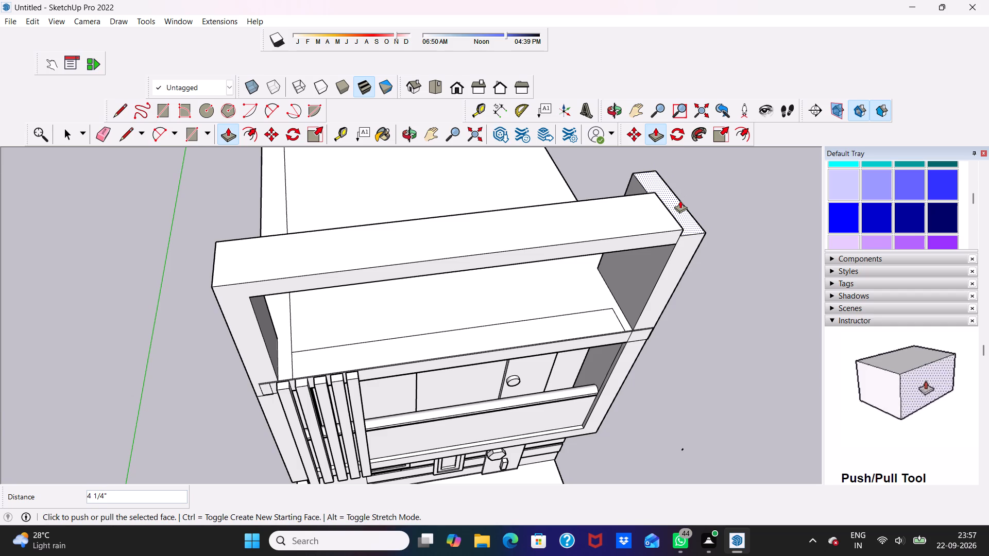
Pull the top face of the front-right roof post up by 4 7/8".
scroll(680, 200, down, 3)
middle_drag(680, 200, 461, 150)
scroll(534, 303, up, 3)
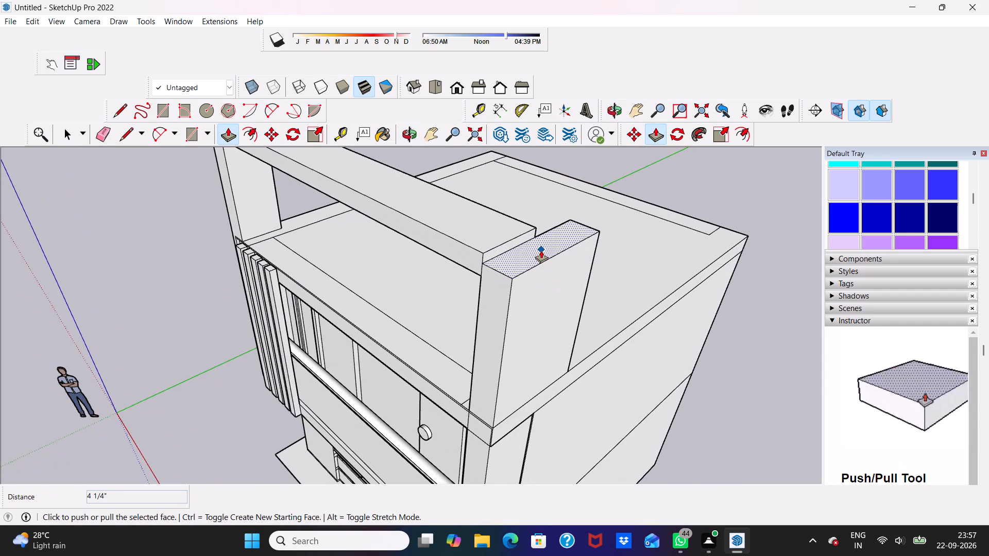
drag(536, 253, 535, 245)
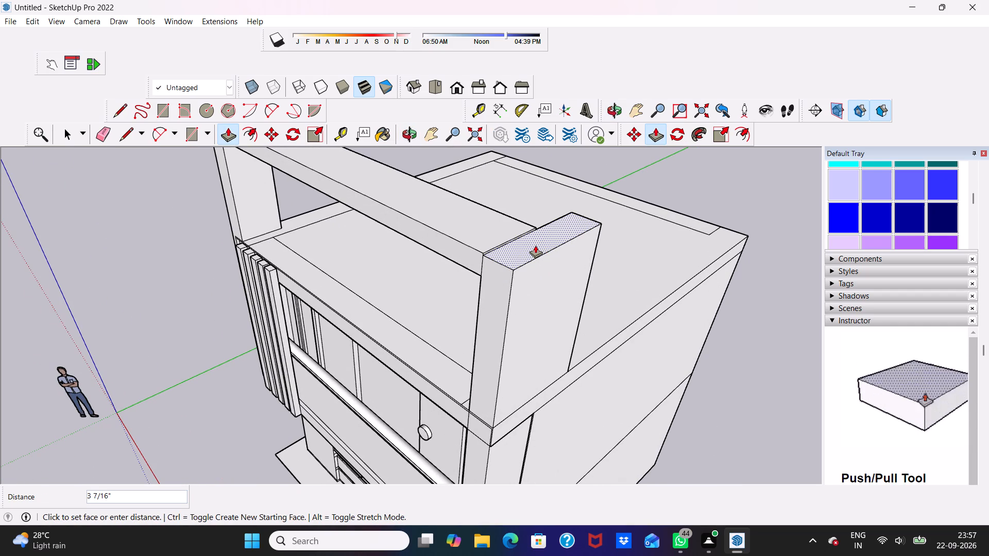
drag(535, 245, 534, 241)
Push the top face of the front-right roof post down 11/16" to bring it closer to the beam's top.
scroll(525, 250, down, 1)
middle_drag(525, 250, 738, 335)
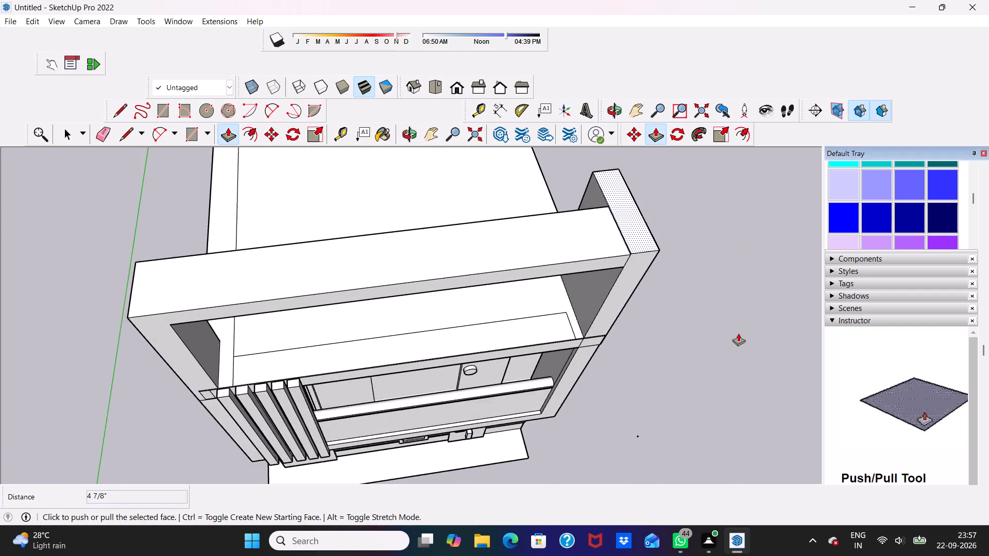
scroll(684, 219, up, 3)
middle_drag(550, 237, 684, 205)
scroll(672, 188, up, 2)
scroll(641, 216, down, 5)
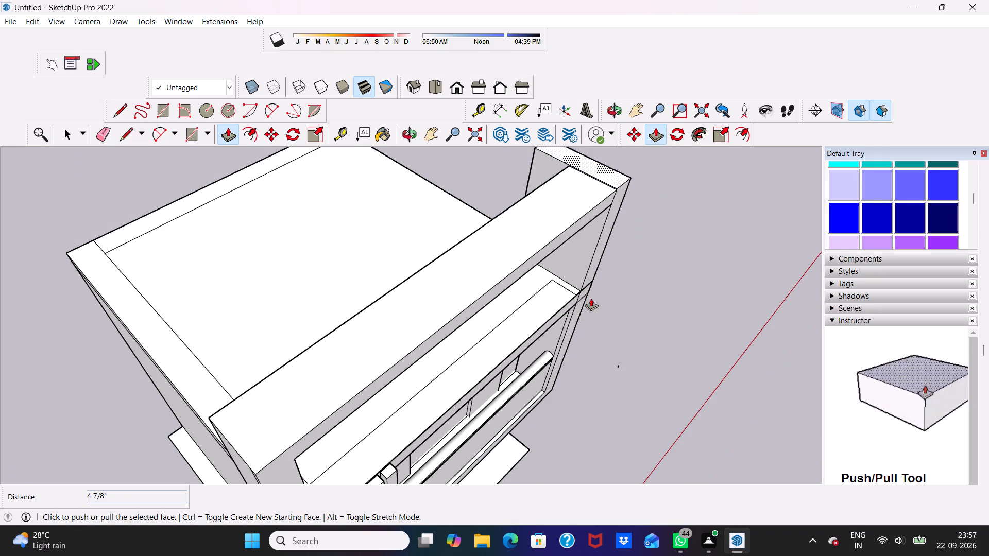
scroll(578, 163, up, 16)
scroll(602, 201, up, 6)
scroll(663, 259, down, 7)
drag(718, 255, 719, 255)
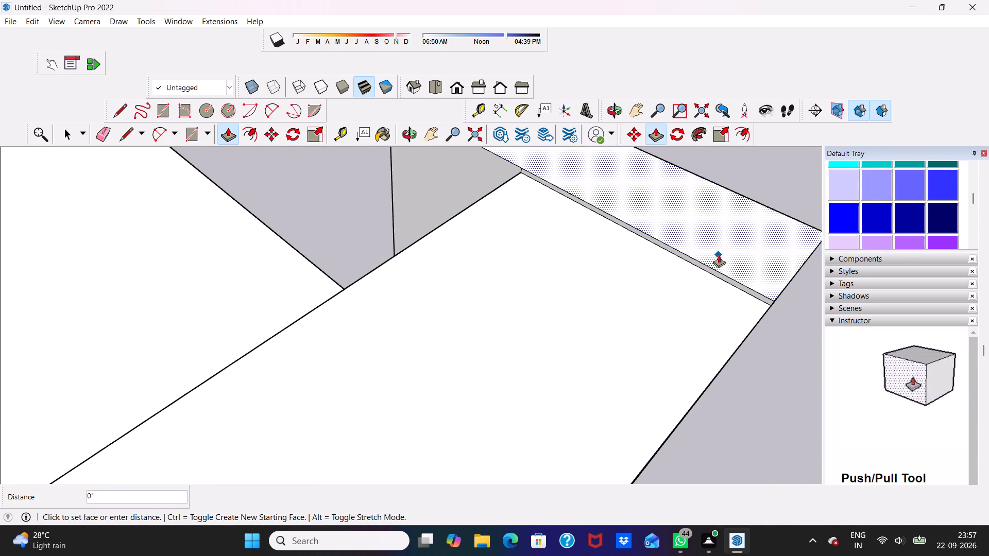
drag(719, 255, 727, 265)
Examine the joint between the front-right post's top and the beam from the front, above and close up.
scroll(729, 265, down, 2)
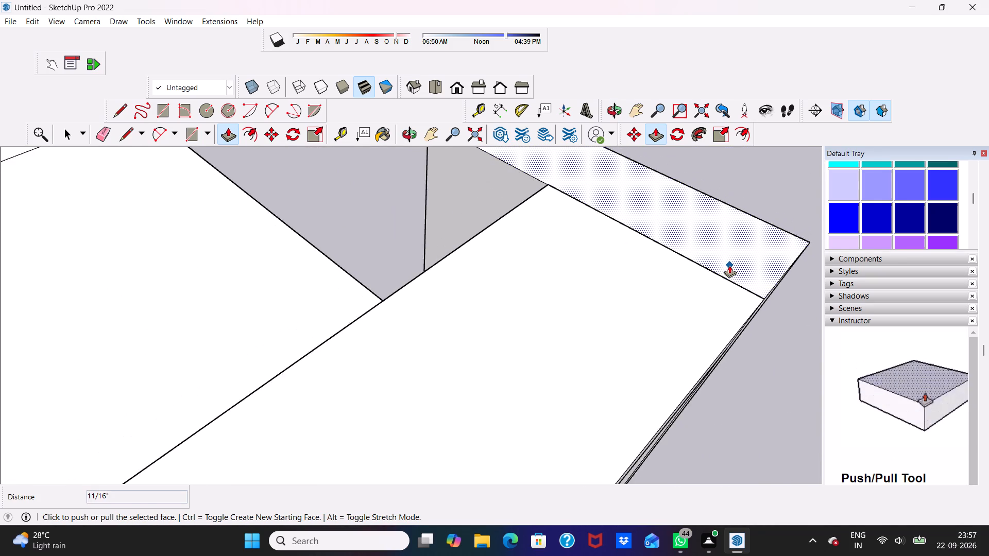
middle_drag(729, 264, 388, 152)
scroll(387, 155, up, 2)
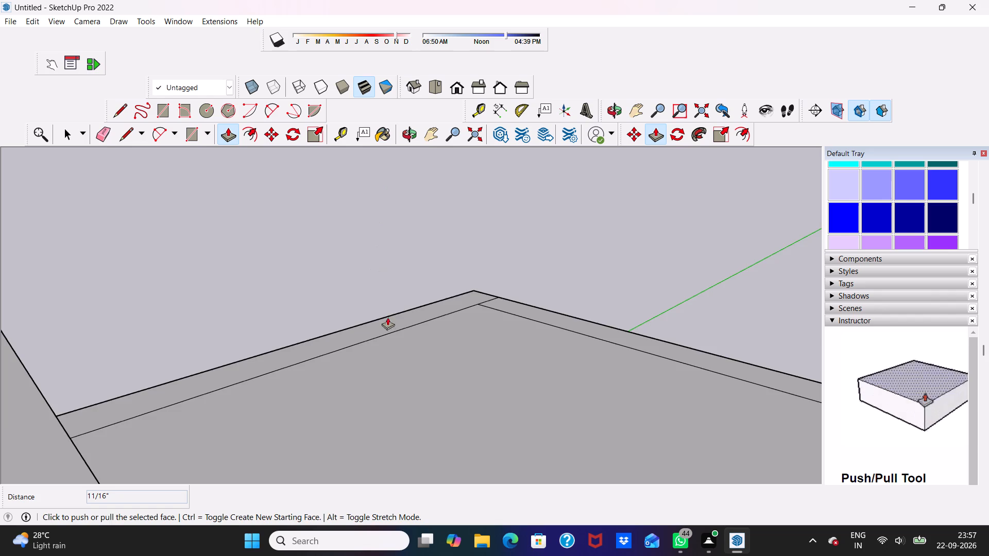
scroll(389, 320, up, 4)
scroll(400, 279, down, 15)
scroll(464, 292, up, 9)
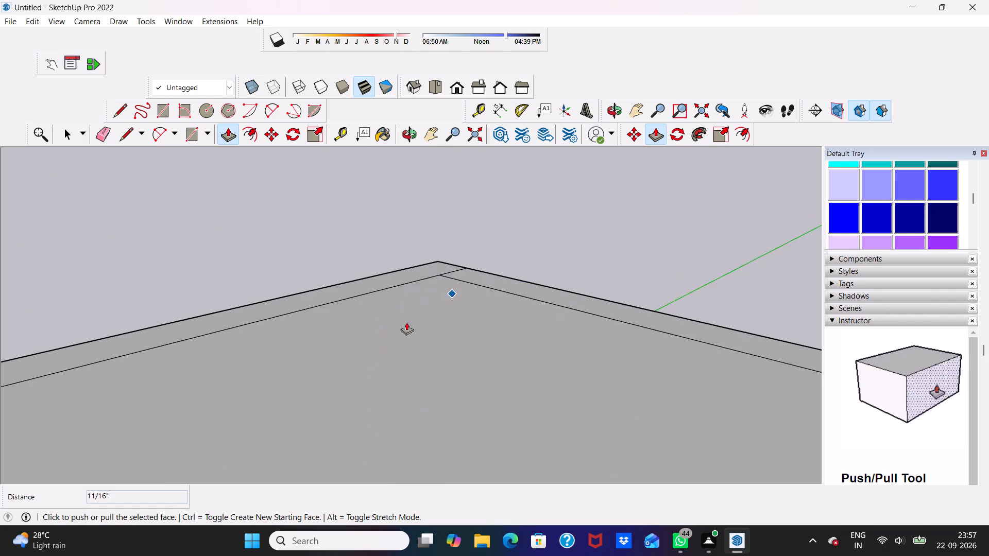
scroll(406, 322, up, 3)
scroll(360, 306, down, 9)
click(455, 85)
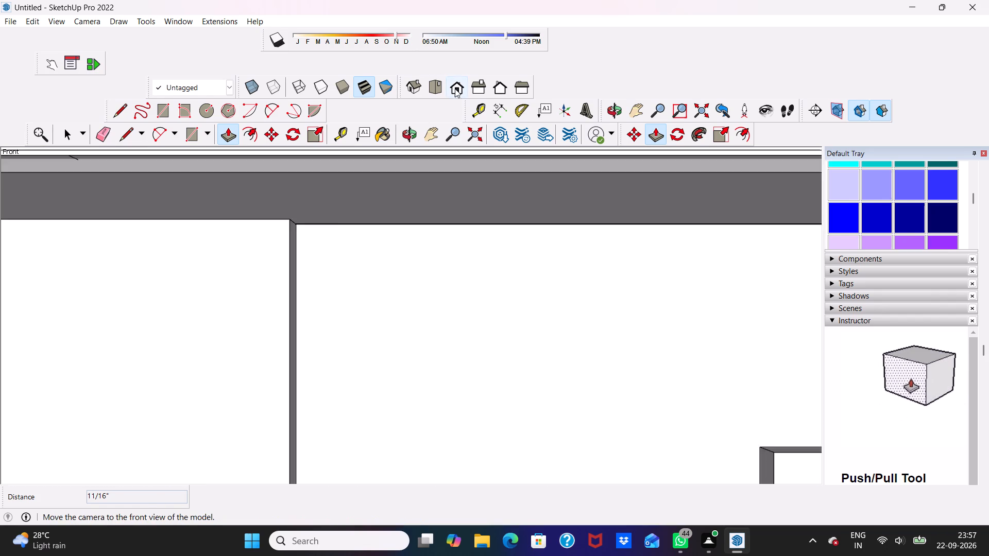
scroll(466, 224, down, 14)
middle_drag(466, 234, 441, 317)
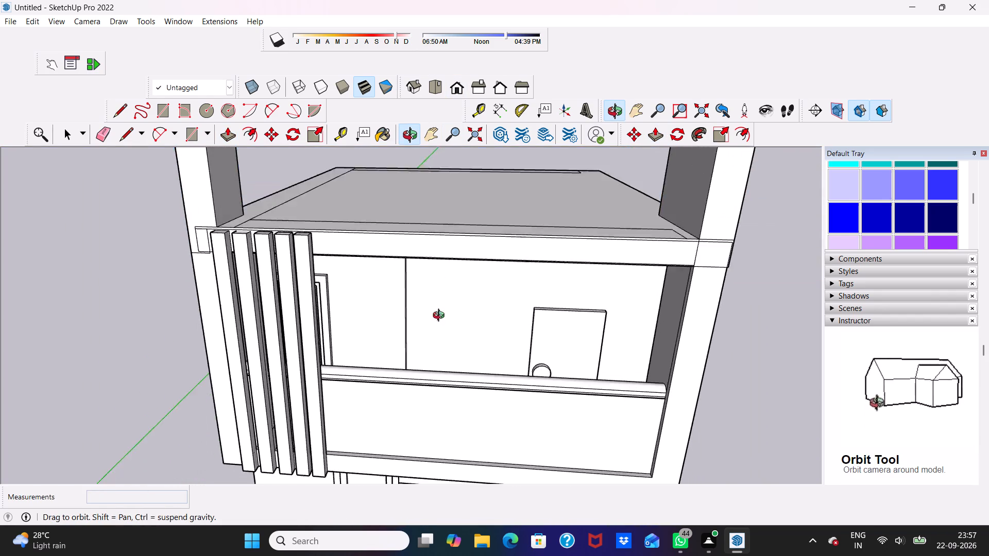
middle_drag(441, 317, 424, 335)
scroll(457, 262, down, 11)
scroll(550, 173, up, 9)
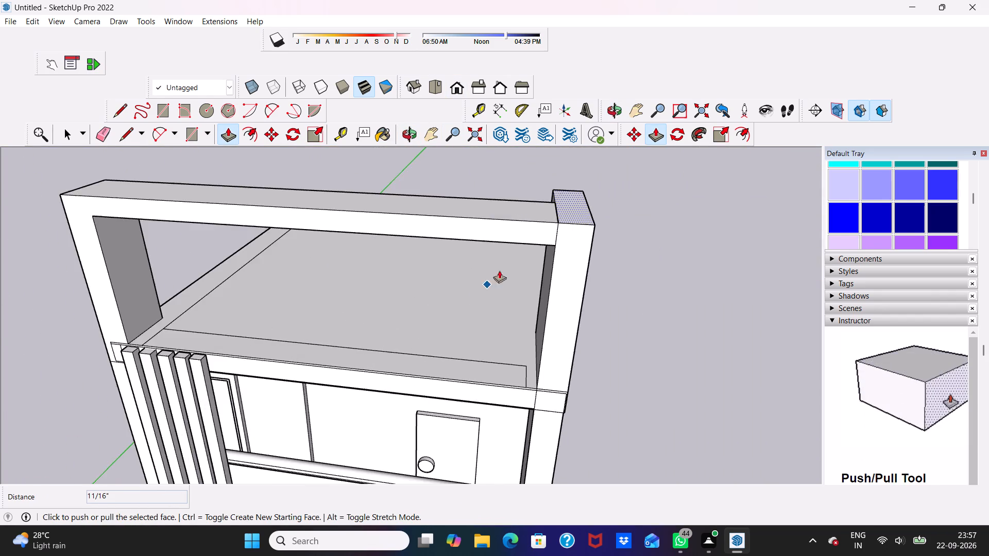
scroll(564, 198, up, 3)
scroll(564, 198, down, 3)
middle_drag(564, 199, 344, 270)
scroll(374, 313, up, 3)
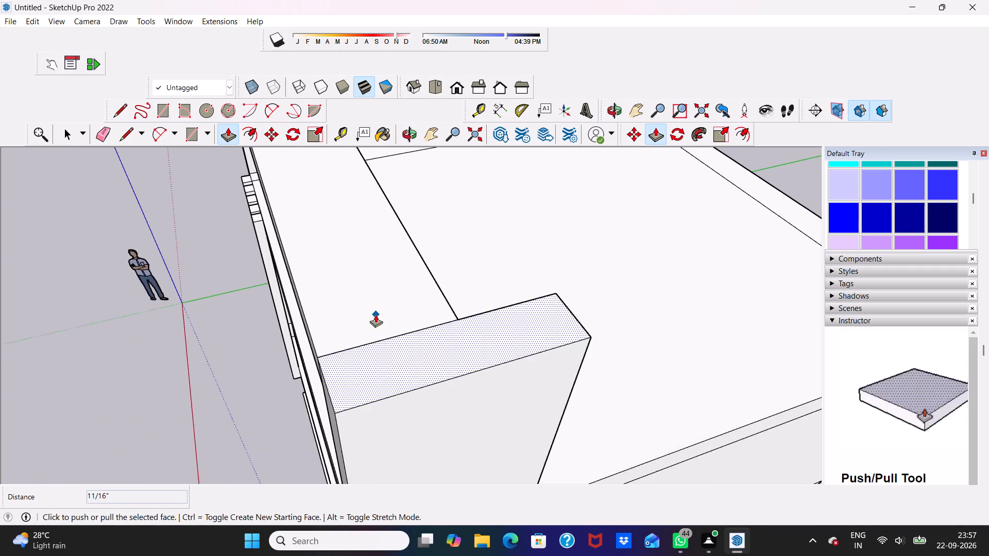
scroll(376, 315, up, 12)
middle_drag(385, 347, 419, 515)
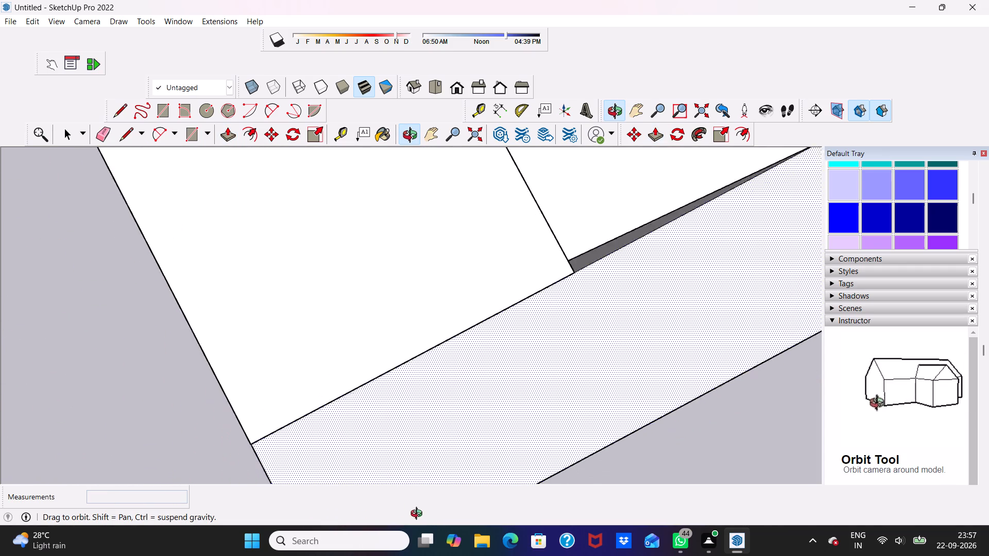
middle_drag(419, 515, 822, 257)
scroll(588, 312, up, 3)
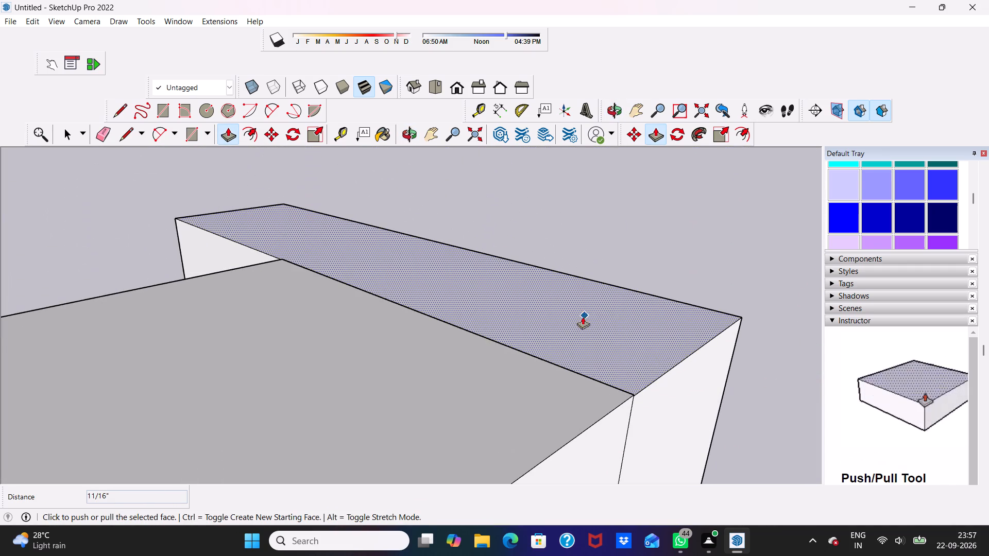
middle_drag(543, 355, 581, 319)
scroll(581, 319, up, 11)
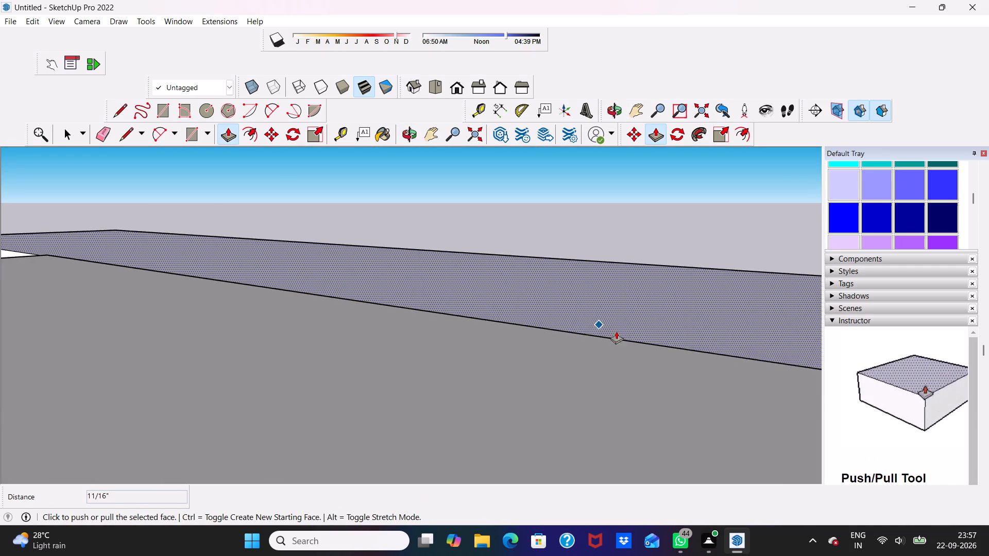
scroll(616, 331, up, 12)
middle_drag(549, 350, 431, 442)
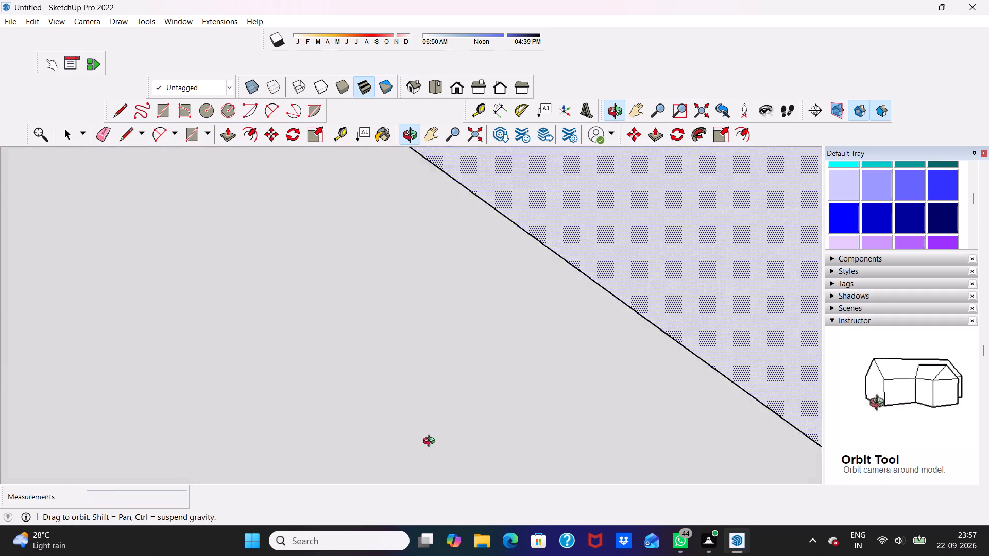
middle_drag(431, 442, 157, 308)
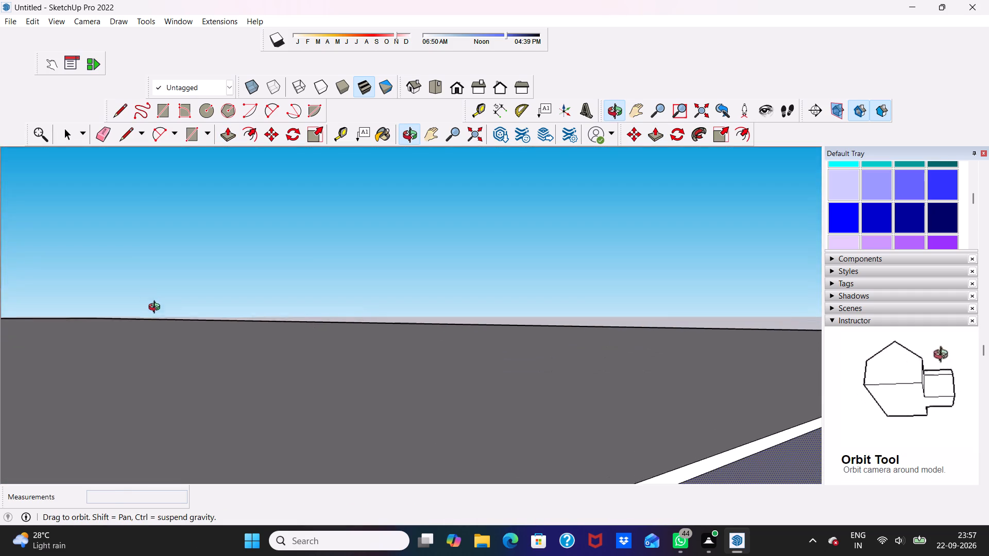
middle_drag(157, 308, 184, 293)
scroll(351, 284, down, 4)
scroll(498, 293, down, 4)
Push/Pull the front-right post's top face up 1/16" so it sits flush with the top of the beam.
middle_drag(506, 307, 544, 469)
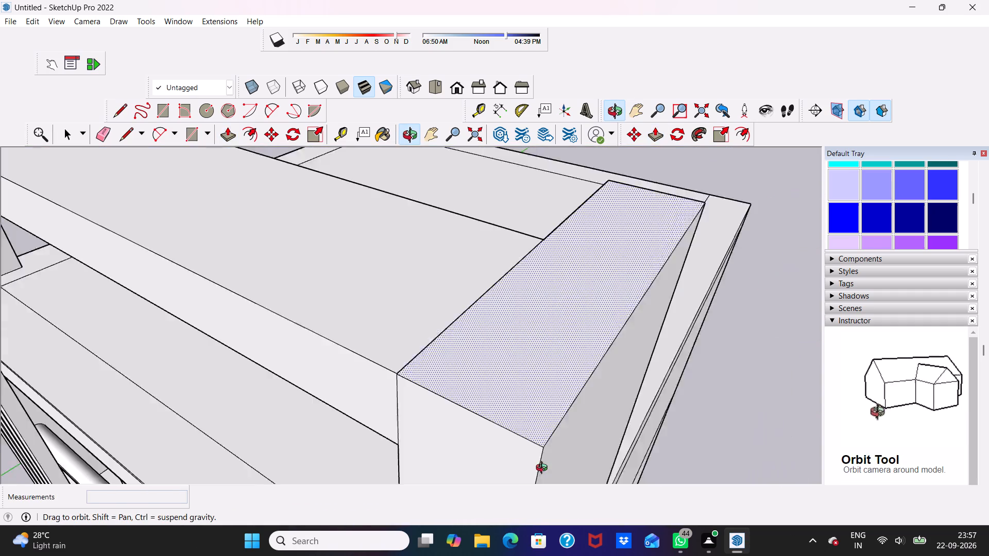
middle_drag(544, 469, 543, 472)
scroll(514, 347, up, 5)
middle_drag(313, 367, 517, 353)
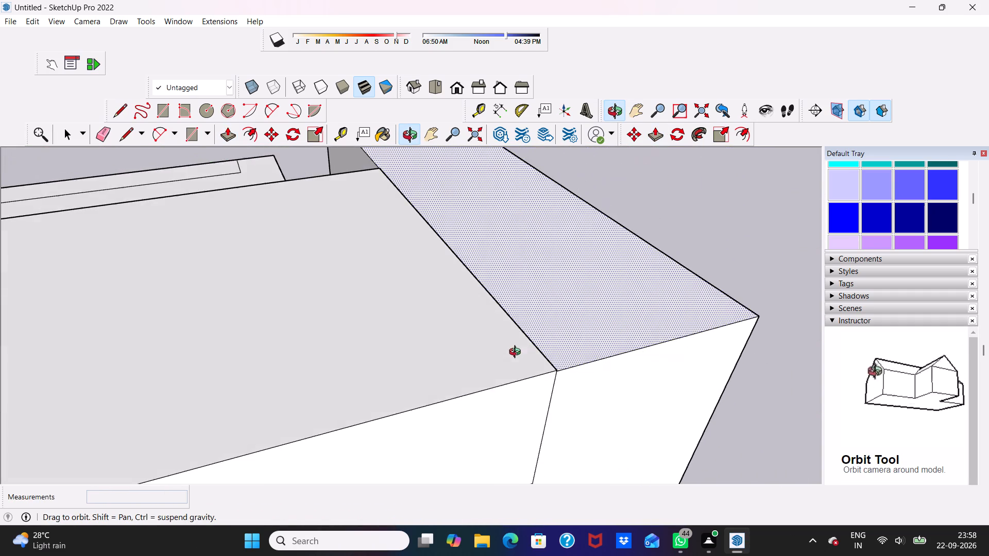
middle_drag(517, 353, 517, 353)
scroll(521, 350, up, 5)
middle_drag(555, 343, 362, 280)
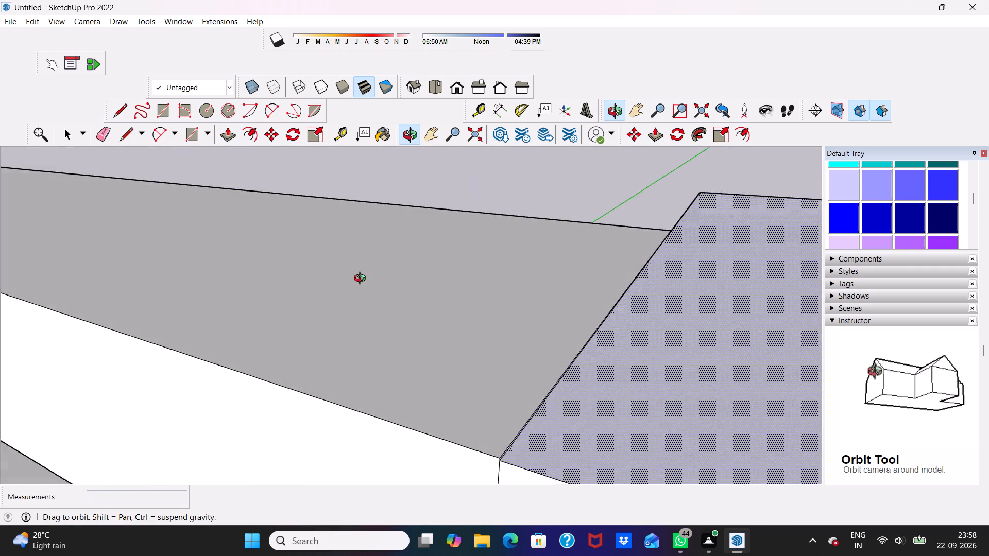
middle_drag(362, 280, 363, 259)
scroll(537, 410, up, 4)
scroll(442, 418, up, 5)
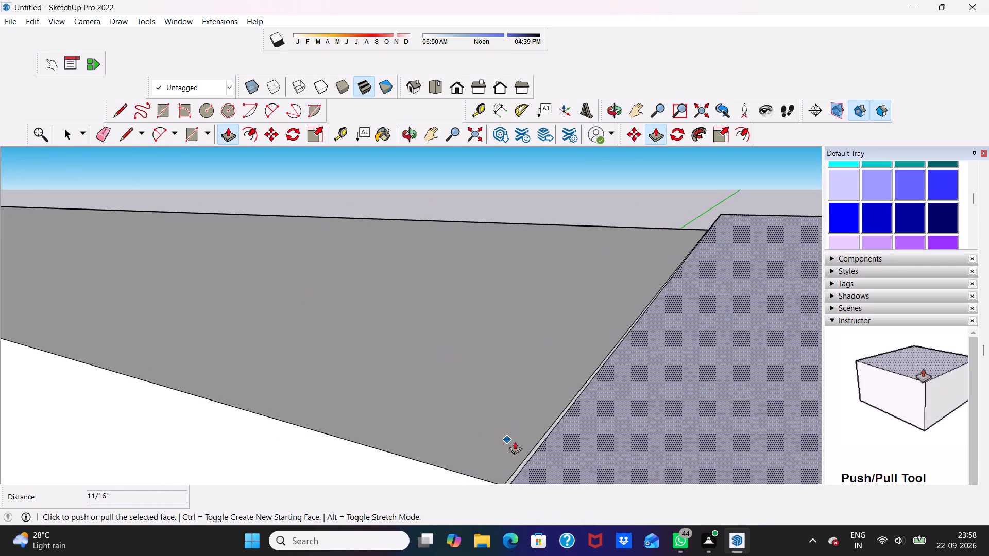
scroll(537, 455, up, 4)
scroll(532, 454, down, 1)
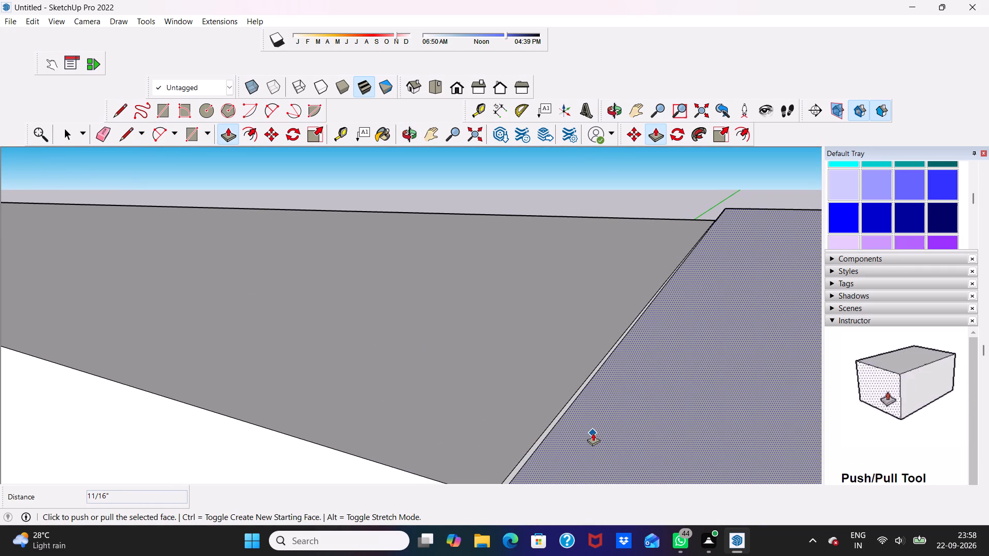
click(593, 433)
click(595, 425)
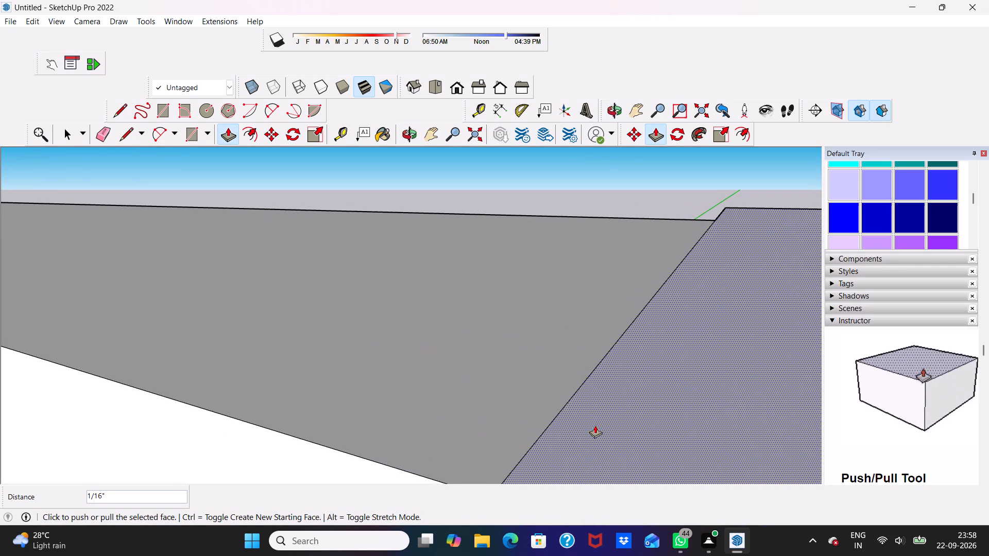
Push/Pull the rear face of the roof frame's top beam outward by 2' 11/16" towards the posts' rear faces.
scroll(696, 337, down, 5)
middle_drag(659, 337, 742, 326)
key(space)
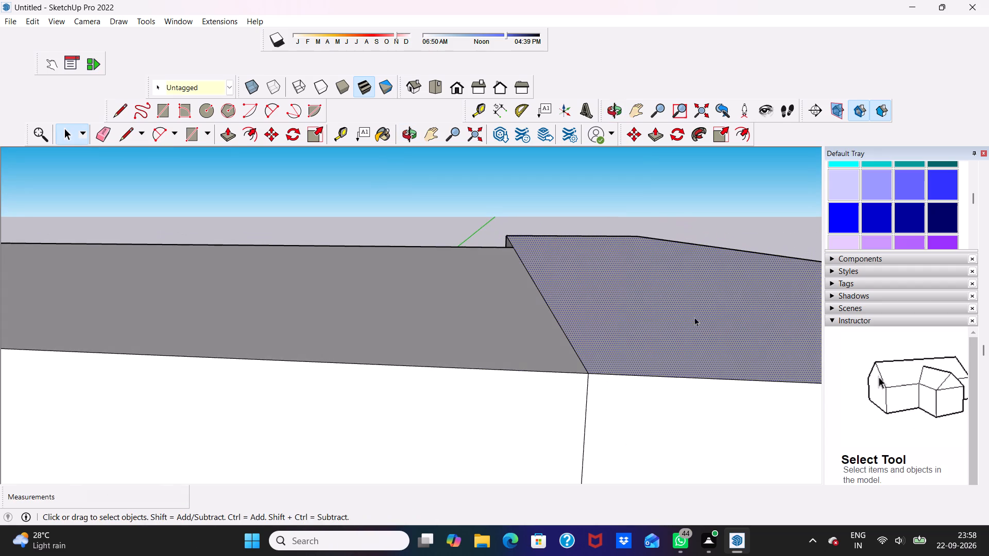
scroll(418, 250, down, 1)
scroll(453, 274, up, 1)
scroll(481, 292, down, 7)
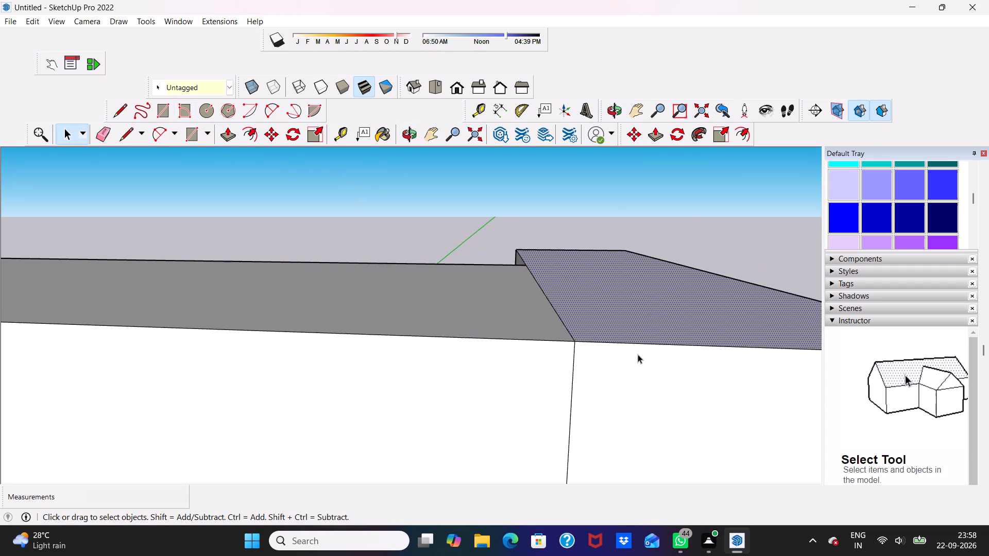
scroll(638, 354, down, 16)
middle_drag(584, 354, 626, 214)
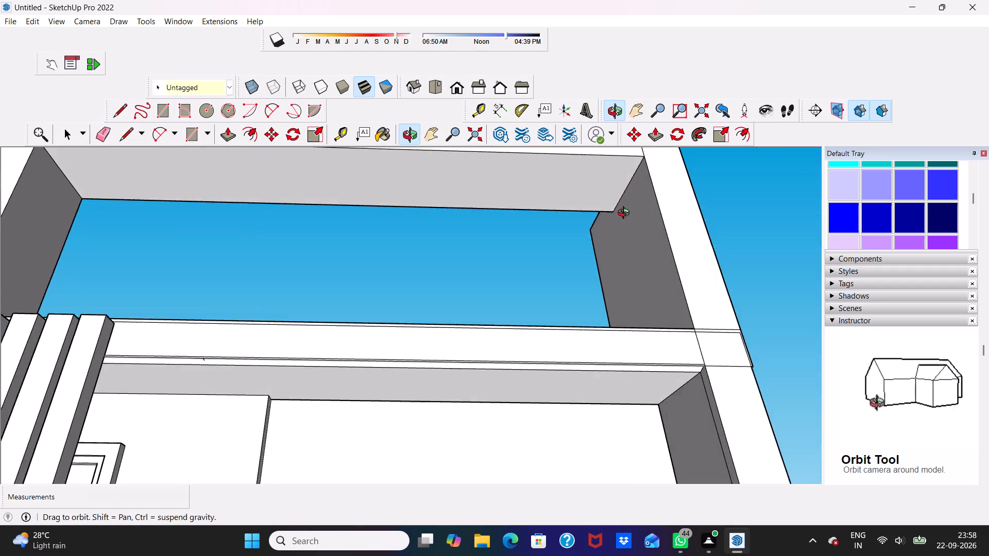
middle_drag(626, 214, 624, 239)
scroll(585, 233, down, 5)
middle_drag(568, 247, 43, 334)
scroll(206, 220, down, 4)
middle_drag(237, 224, 162, 290)
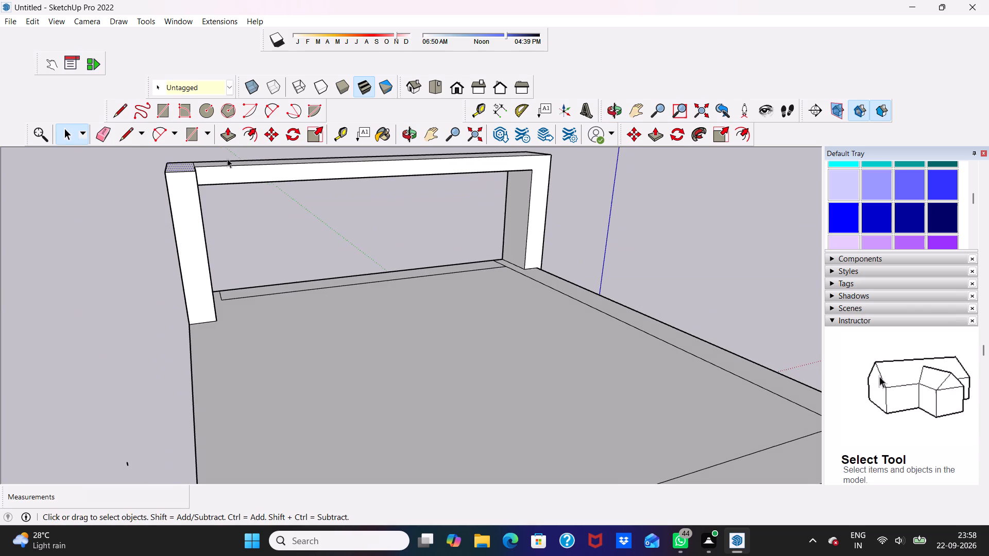
scroll(229, 156, up, 3)
click(232, 180)
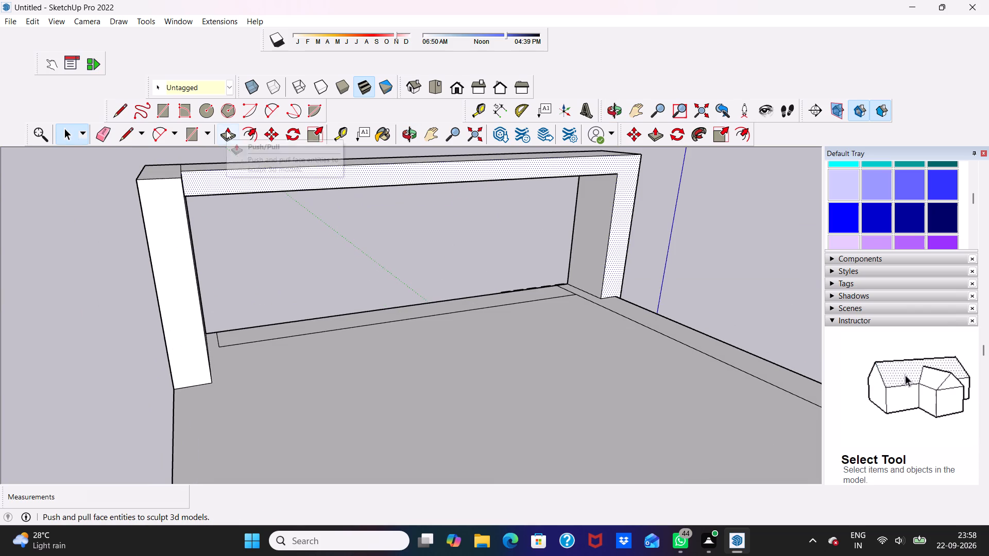
click(226, 130)
click(246, 180)
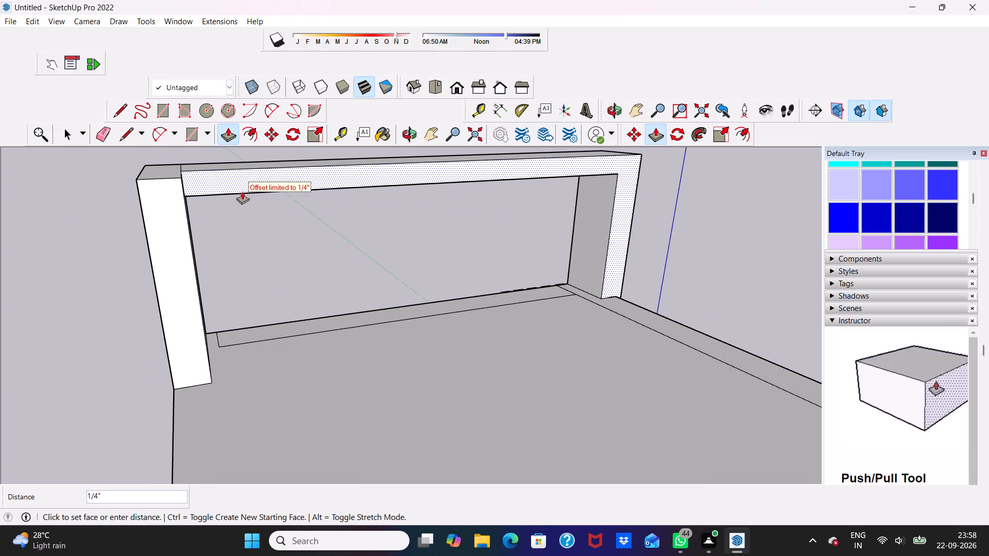
scroll(244, 169, down, 5)
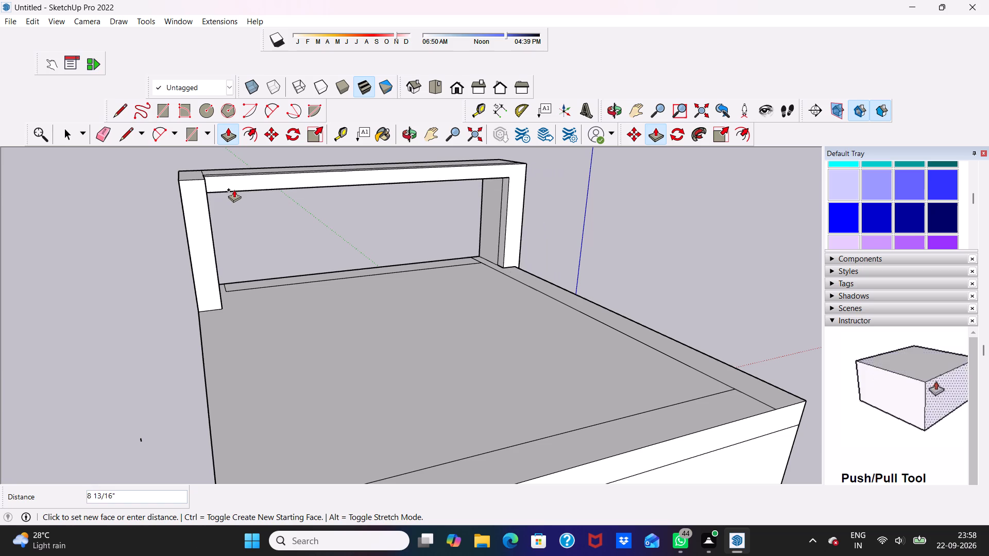
scroll(230, 193, down, 2)
middle_drag(230, 193, 149, 282)
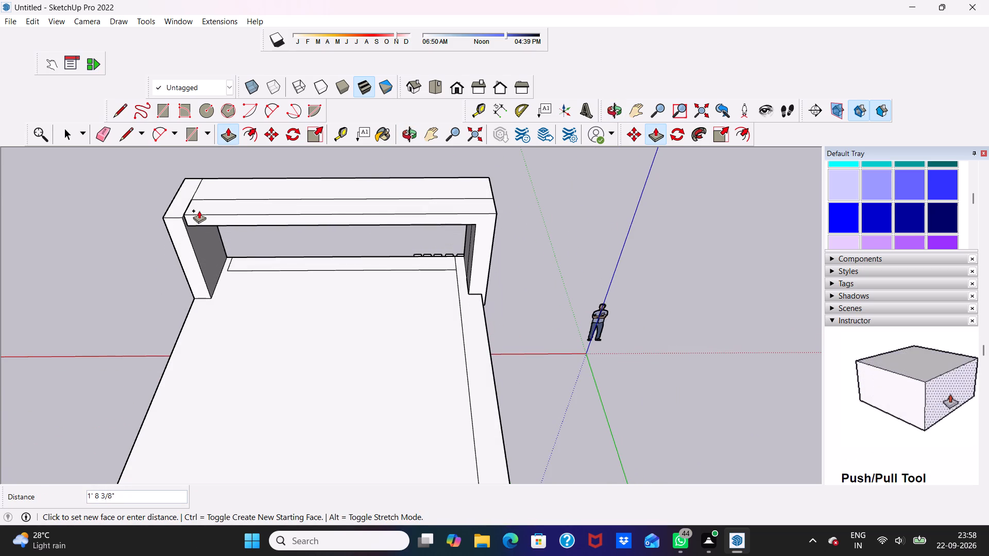
scroll(198, 211, up, 8)
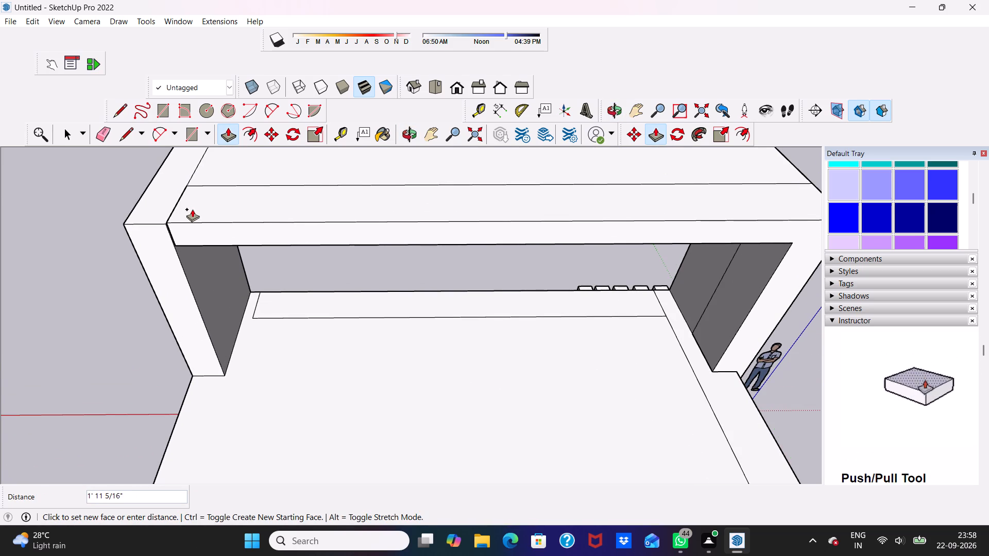
click(190, 211)
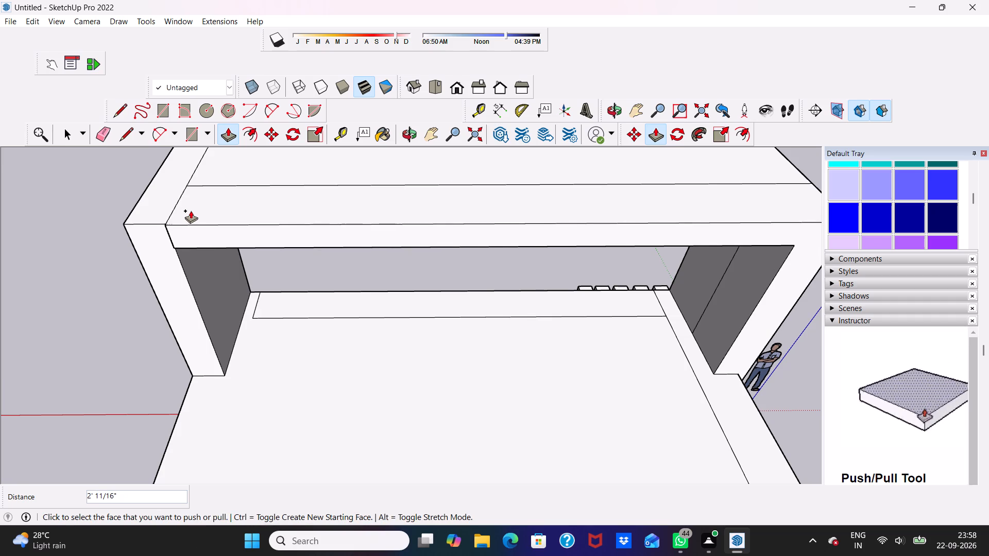
Pull the top beam's rear face out by 5/16", then a further 3/16", to bring it flush with the posts.
middle_drag(190, 211, 337, 167)
scroll(337, 167, up, 2)
scroll(310, 223, up, 3)
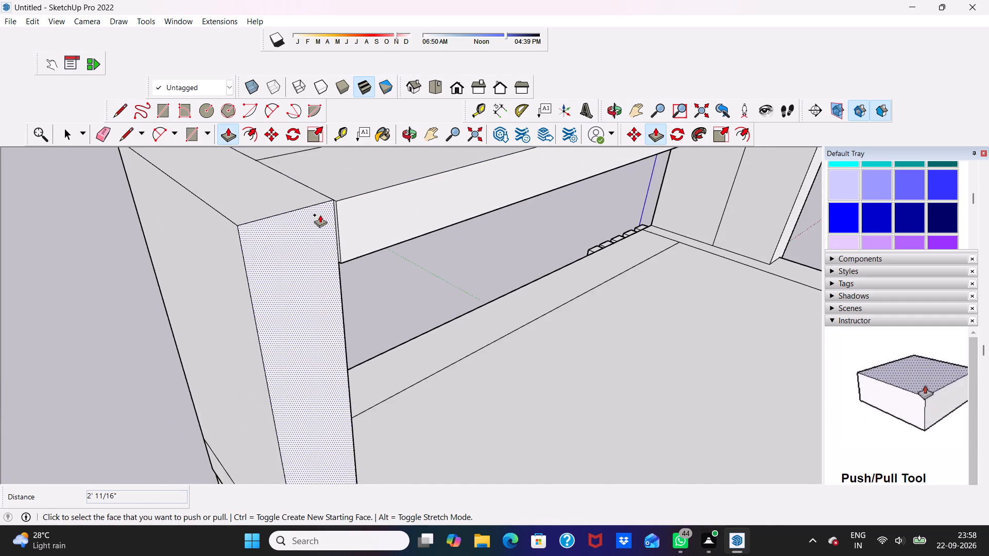
scroll(320, 215, up, 5)
click(349, 239)
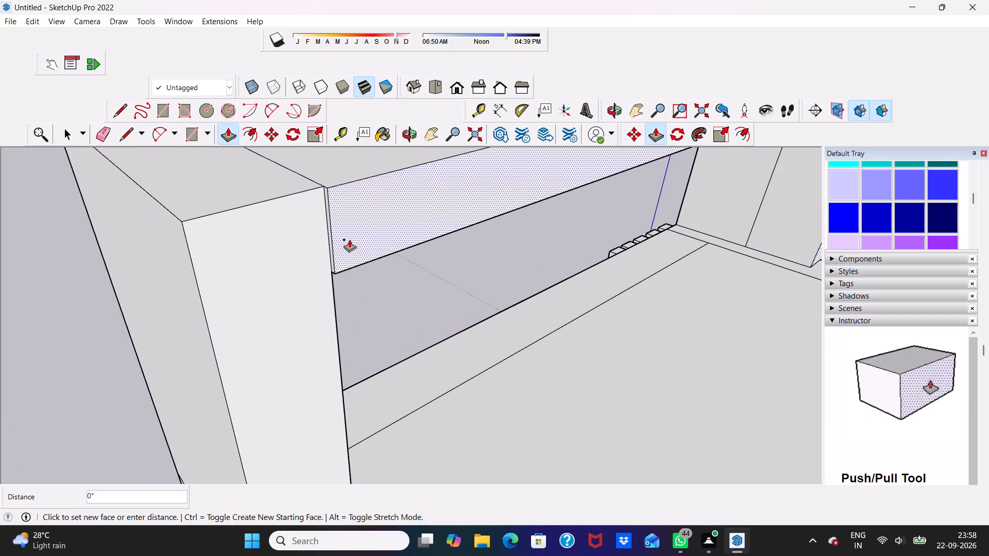
key(space)
click(349, 239)
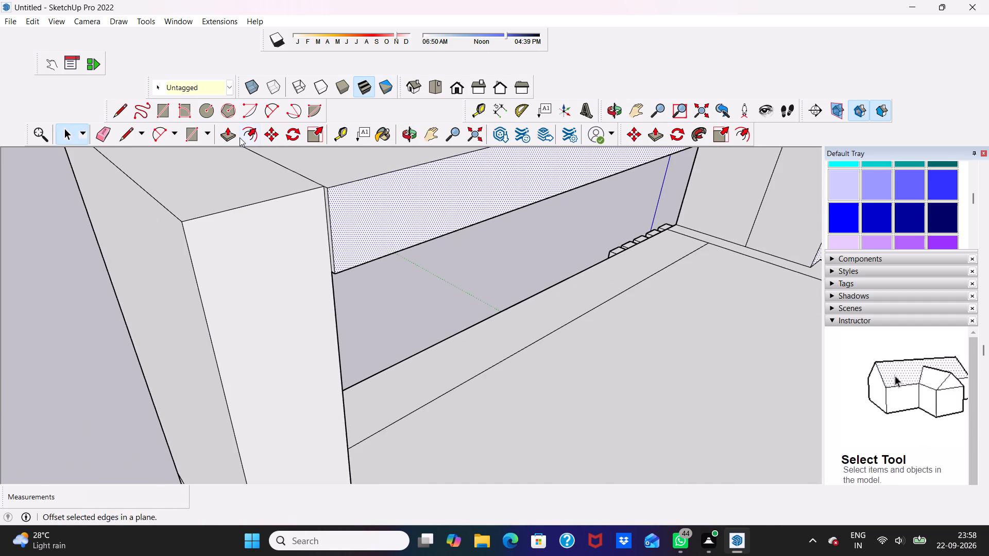
click(231, 134)
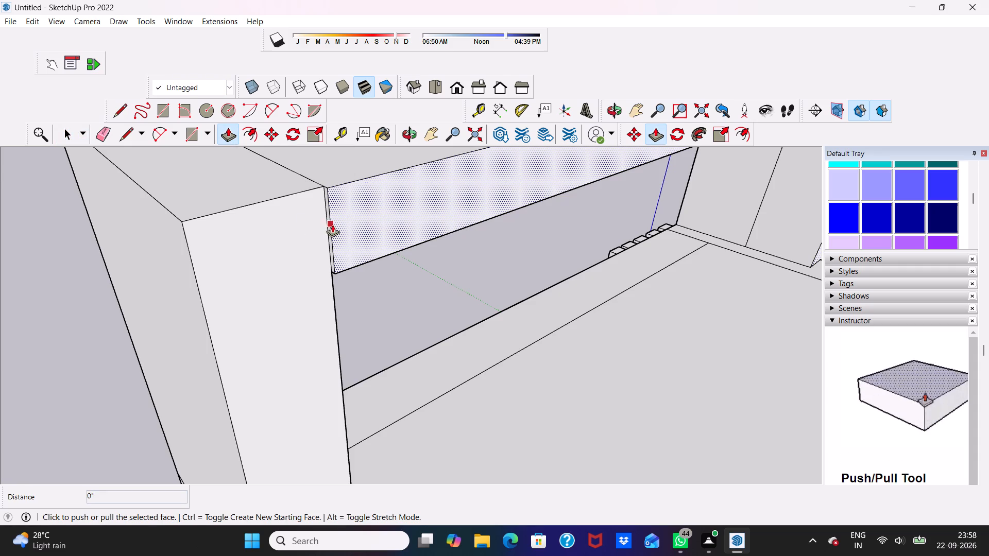
click(337, 221)
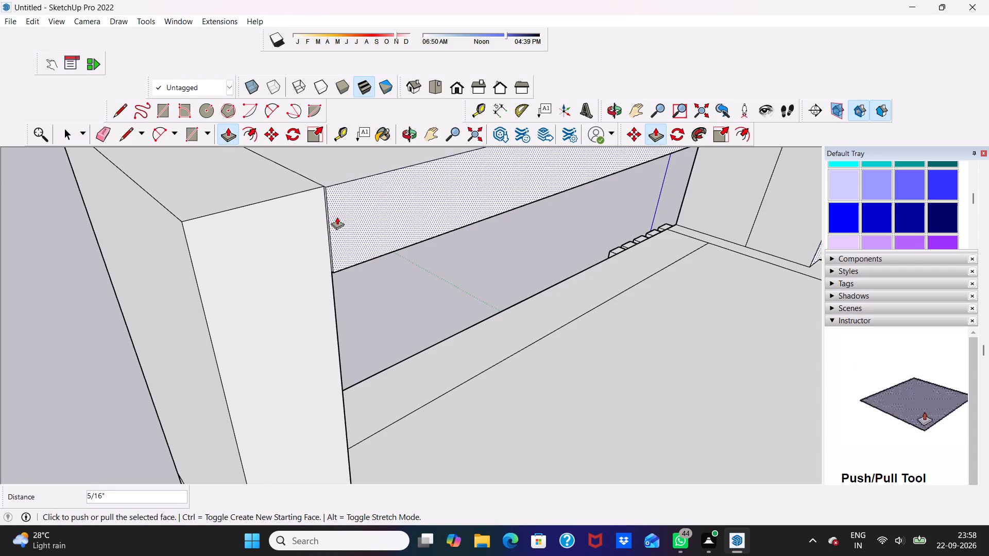
click(337, 217)
click(337, 215)
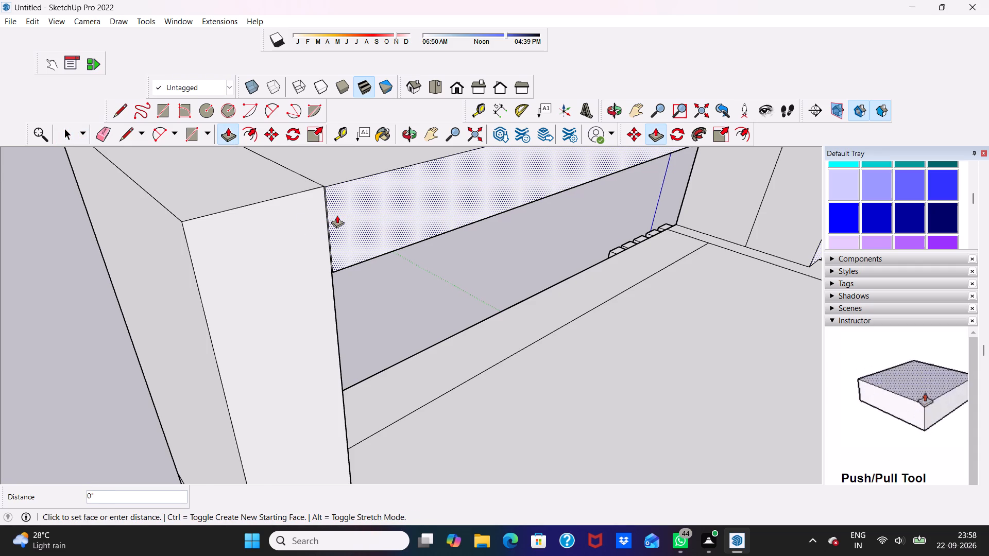
scroll(465, 301, down, 2)
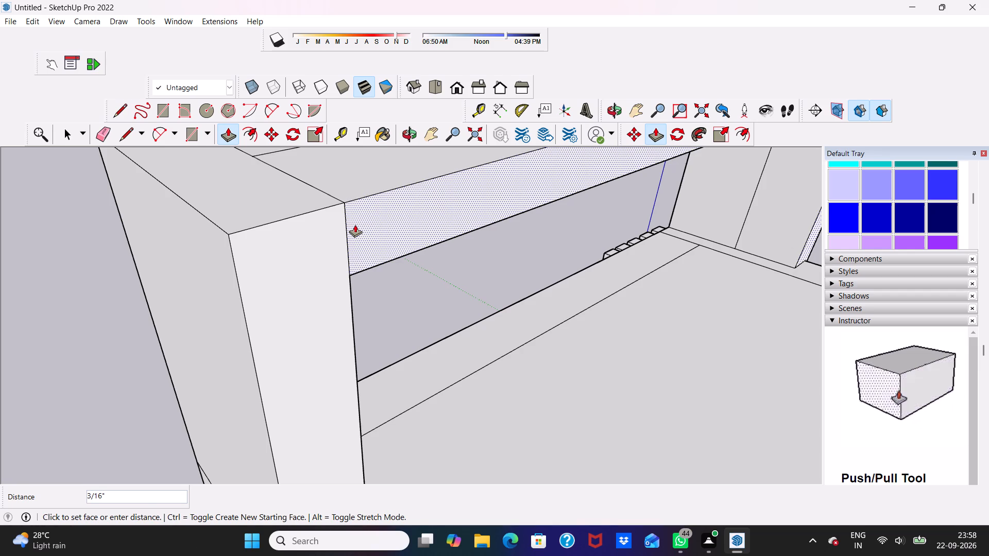
click(355, 224)
Erase the seam lines on the roof frame's top, along the beam and at its joint with the front-right post.
scroll(475, 256, down, 9)
middle_drag(505, 288, 270, 229)
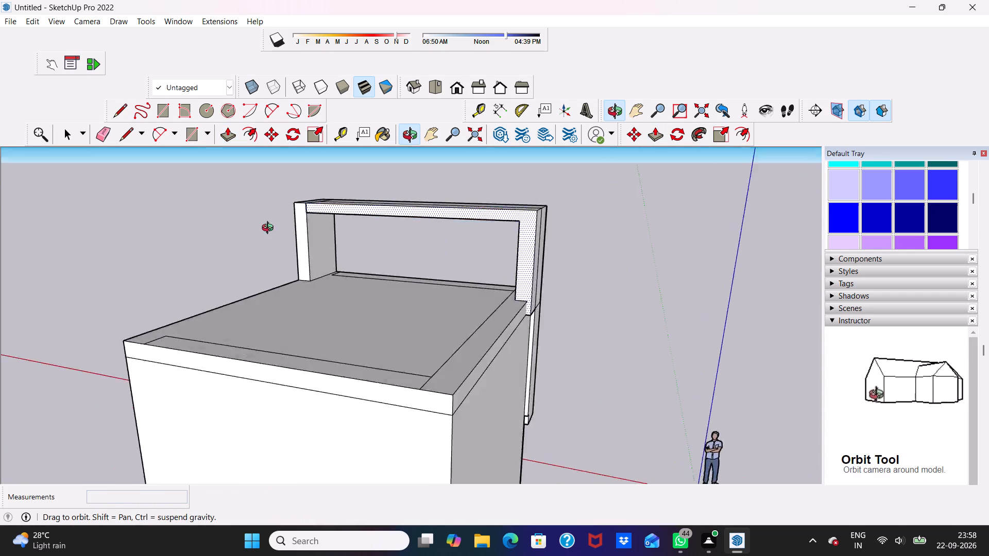
middle_drag(270, 229, 0, 275)
scroll(298, 205, down, 4)
middle_drag(313, 229, 280, 252)
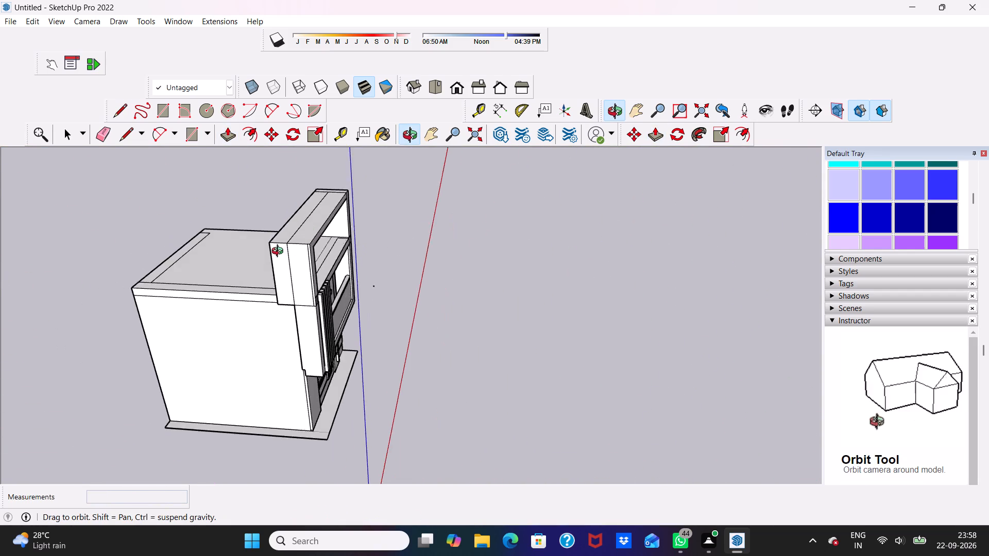
middle_drag(280, 252, 8, 386)
middle_click(8, 386)
key(space)
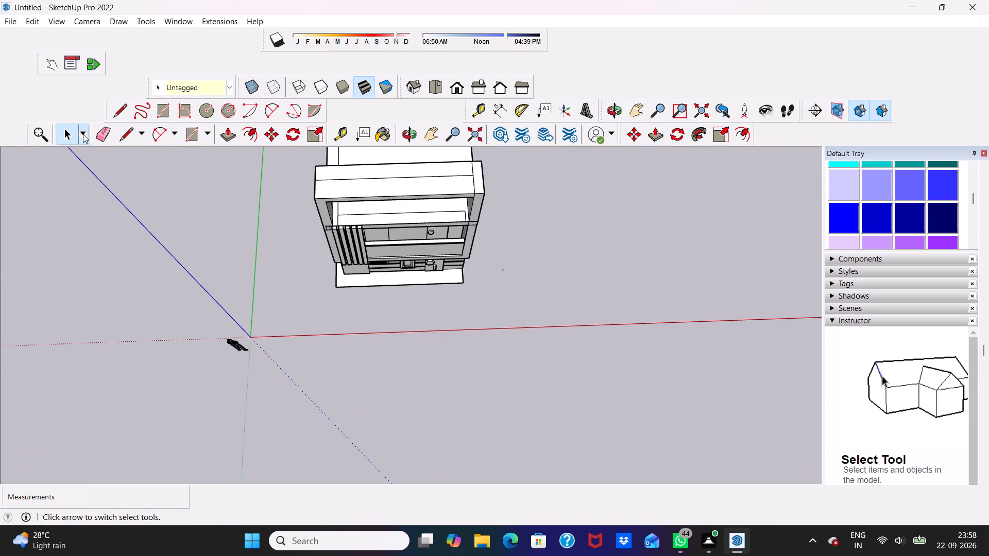
click(100, 130)
scroll(519, 289, up, 8)
scroll(357, 260, down, 8)
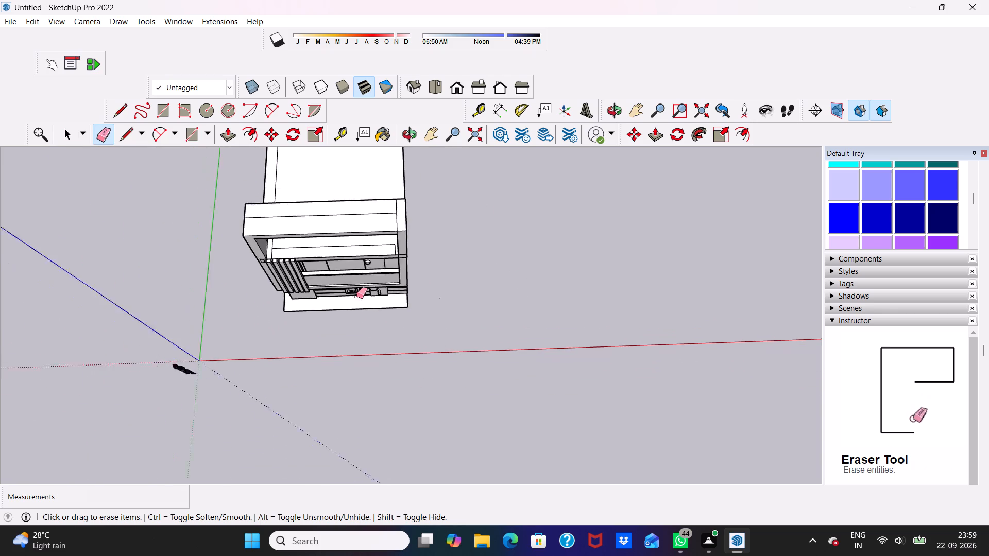
scroll(356, 296, down, 2)
scroll(384, 233, up, 9)
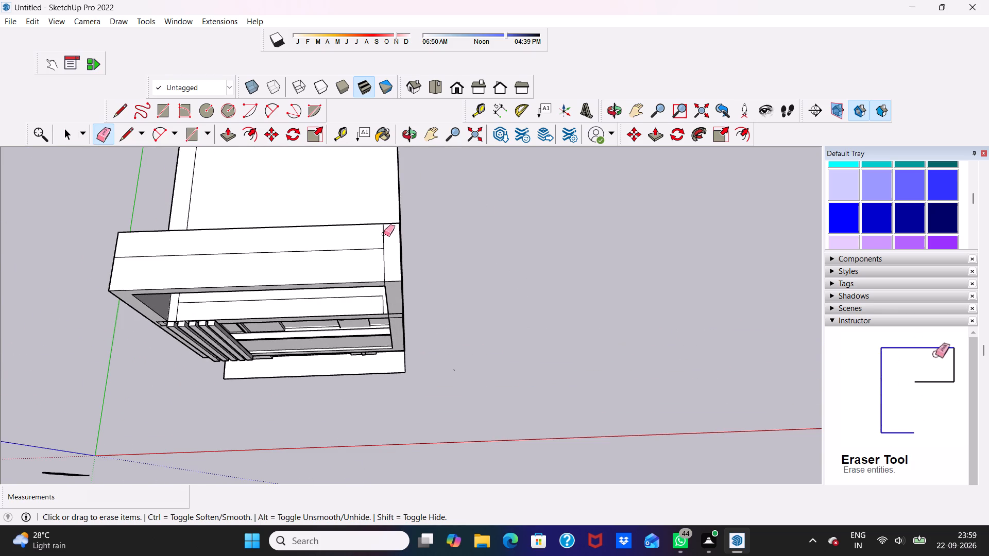
click(384, 234)
click(379, 249)
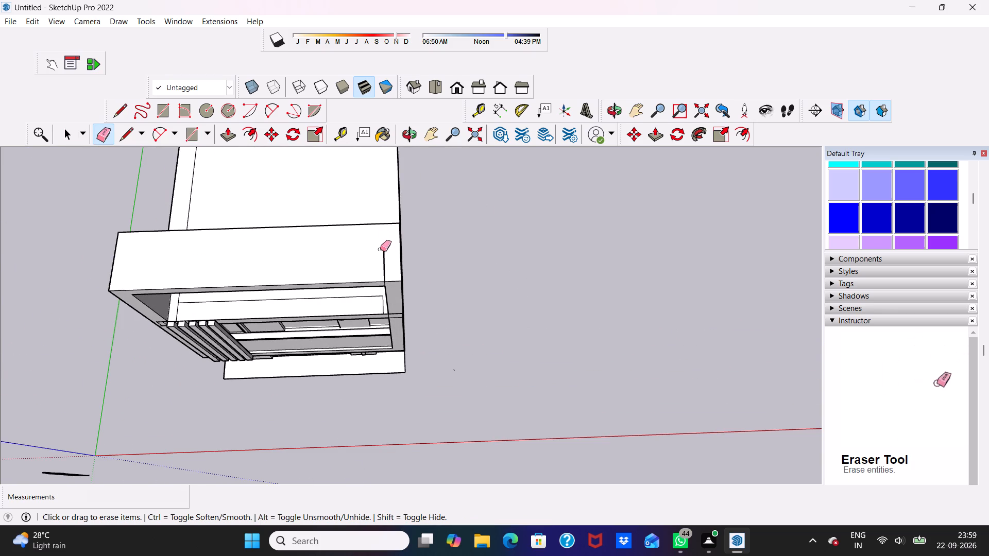
click(384, 254)
Erase the seam between the top beam and the front-right post on the roof frame's front face.
scroll(383, 309, down, 2)
middle_drag(380, 309, 410, 153)
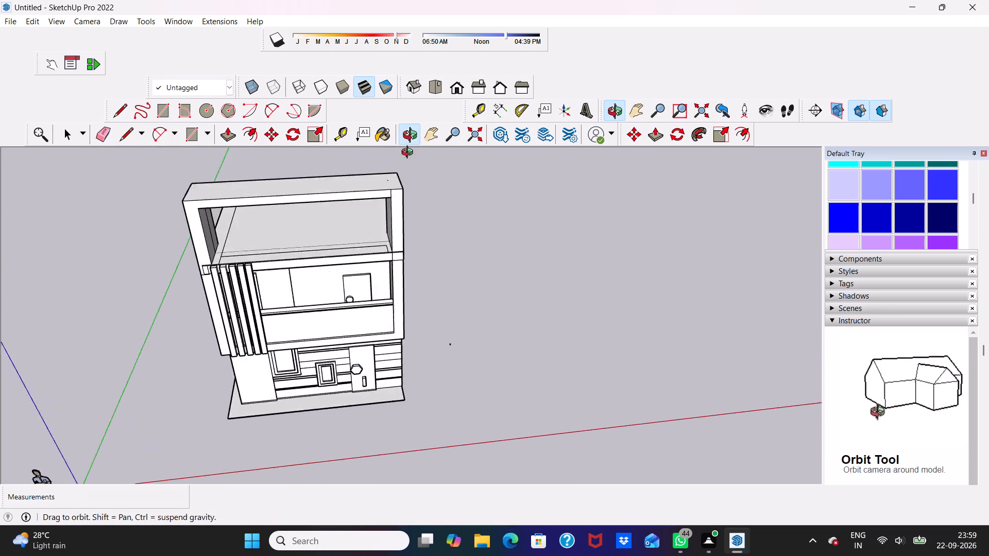
middle_drag(410, 153, 428, 103)
scroll(413, 150, up, 4)
scroll(372, 190, up, 3)
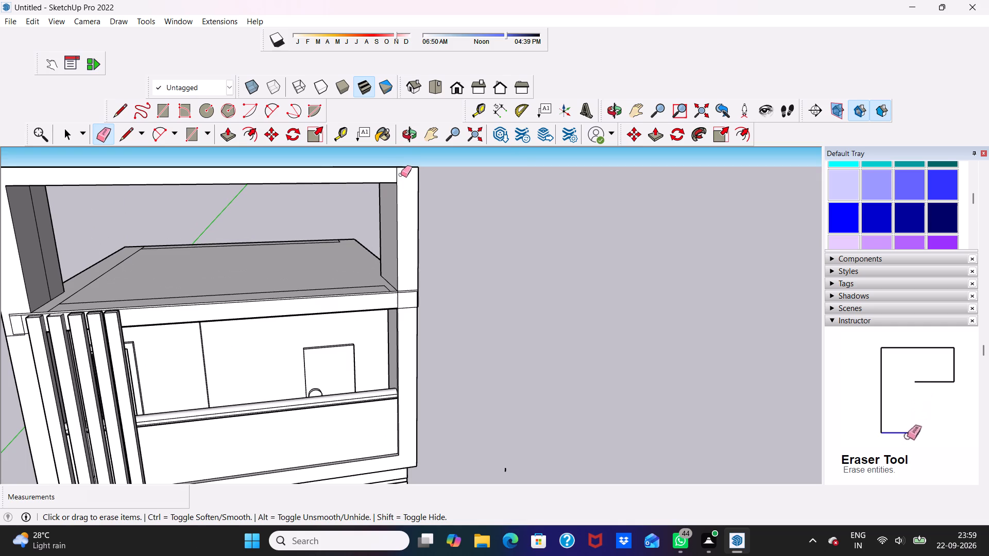
click(396, 177)
Erase the seam lines on the front-left post's inner face and along the underside of the top beam.
scroll(362, 231, down, 3)
middle_drag(349, 250, 186, 112)
scroll(285, 268, up, 7)
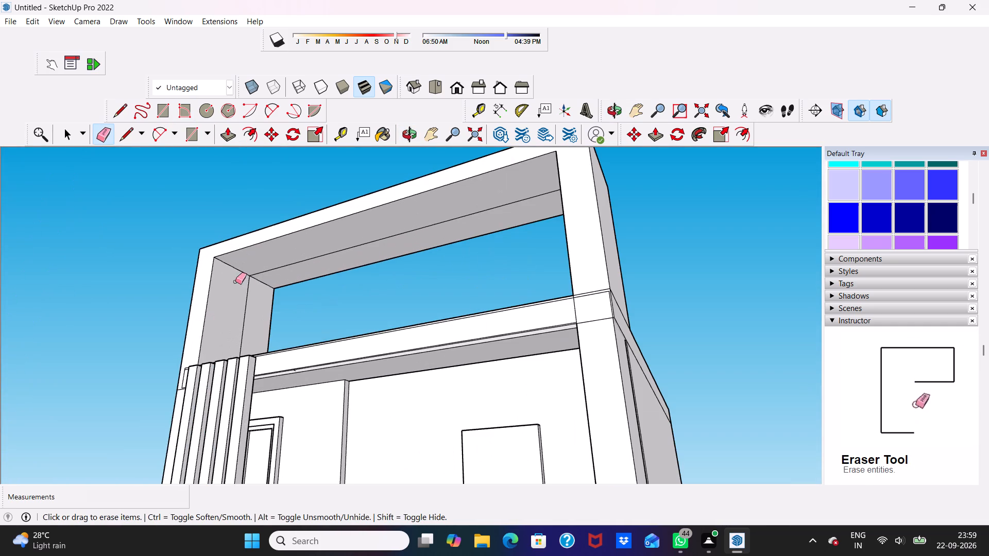
click(247, 294)
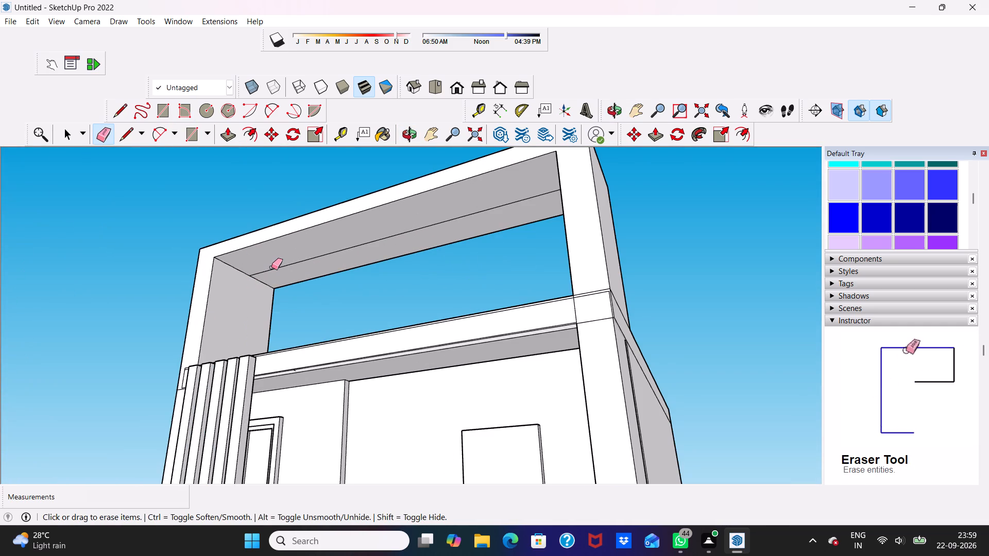
click(275, 269)
scroll(410, 261, down, 5)
scroll(420, 266, up, 1)
middle_drag(421, 266, 536, 359)
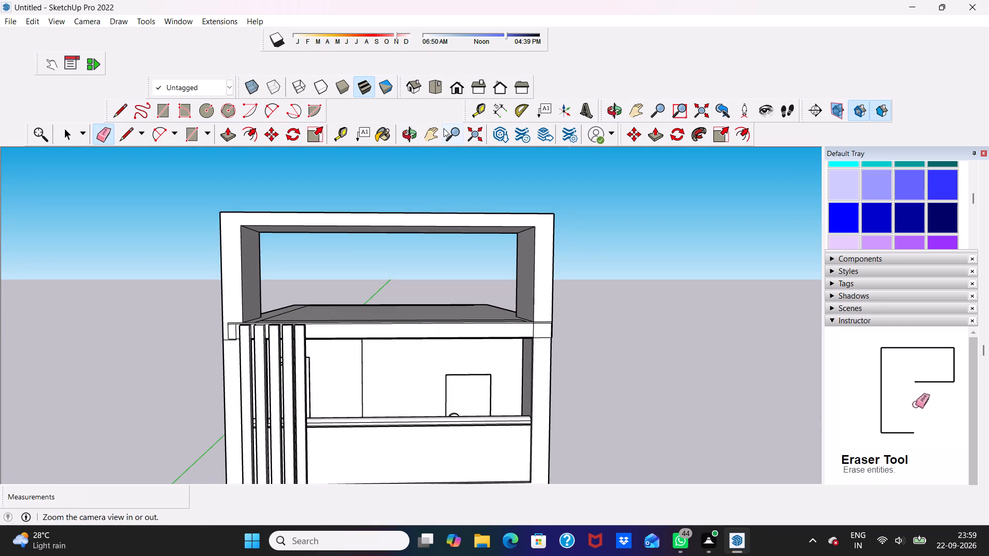
Examine the roof frame from the front, side and rear for leftover seam lines.
scroll(432, 223, down, 9)
scroll(491, 320, down, 1)
key(space)
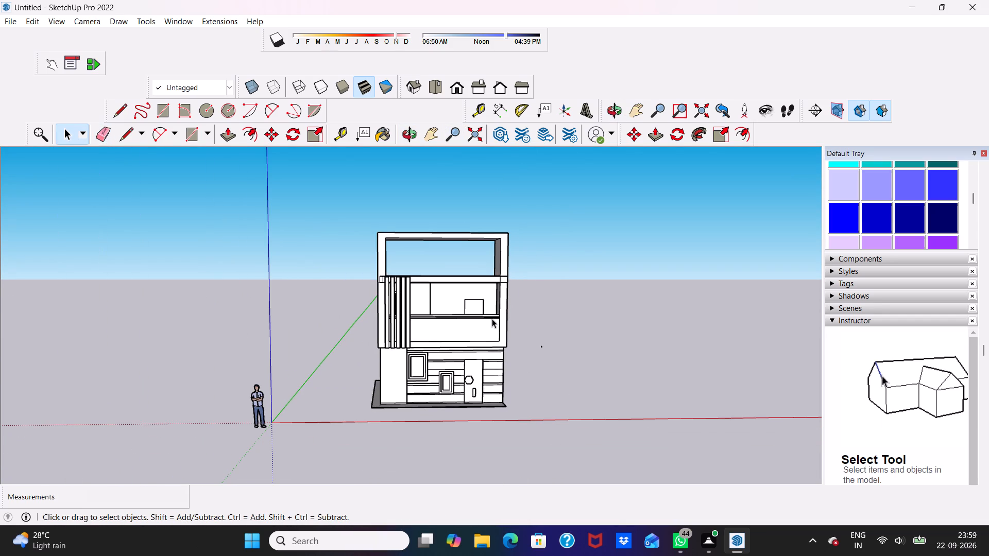
scroll(532, 309, up, 4)
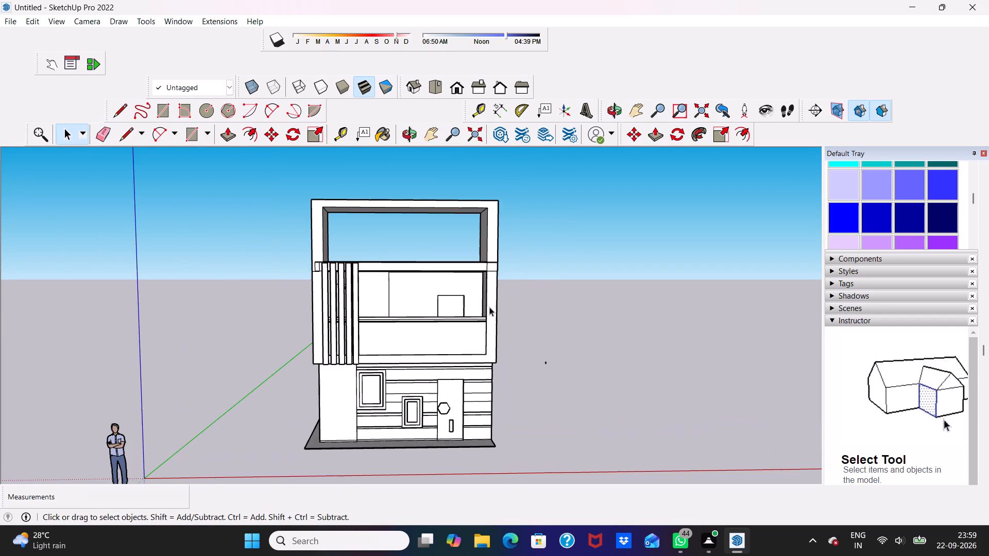
middle_drag(489, 307, 418, 263)
middle_click(418, 263)
scroll(418, 262, up, 9)
middle_drag(365, 227, 387, 311)
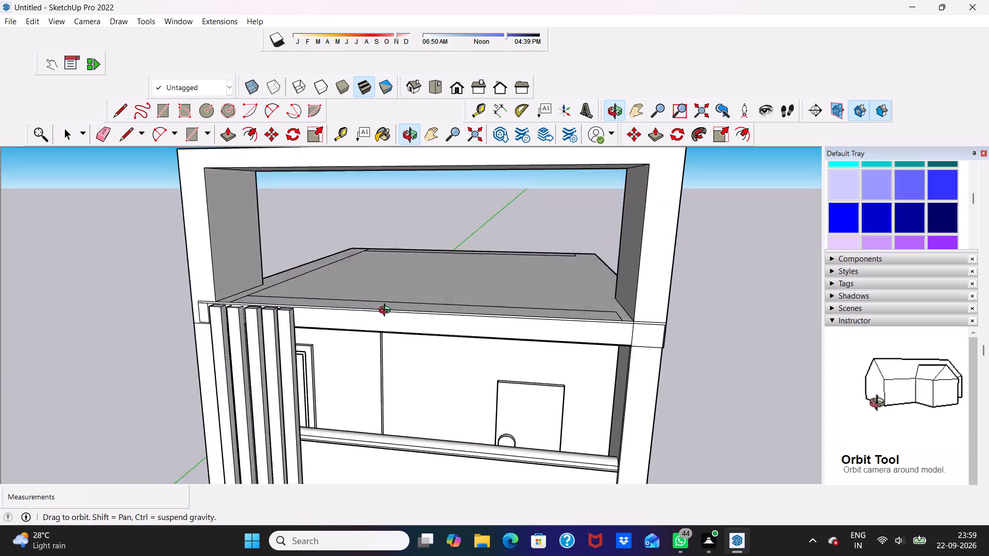
middle_drag(387, 311, 422, 299)
scroll(412, 287, up, 1)
scroll(325, 242, down, 2)
middle_drag(328, 237, 16, 258)
scroll(853, 364, down, 11)
middle_drag(834, 291, 631, 288)
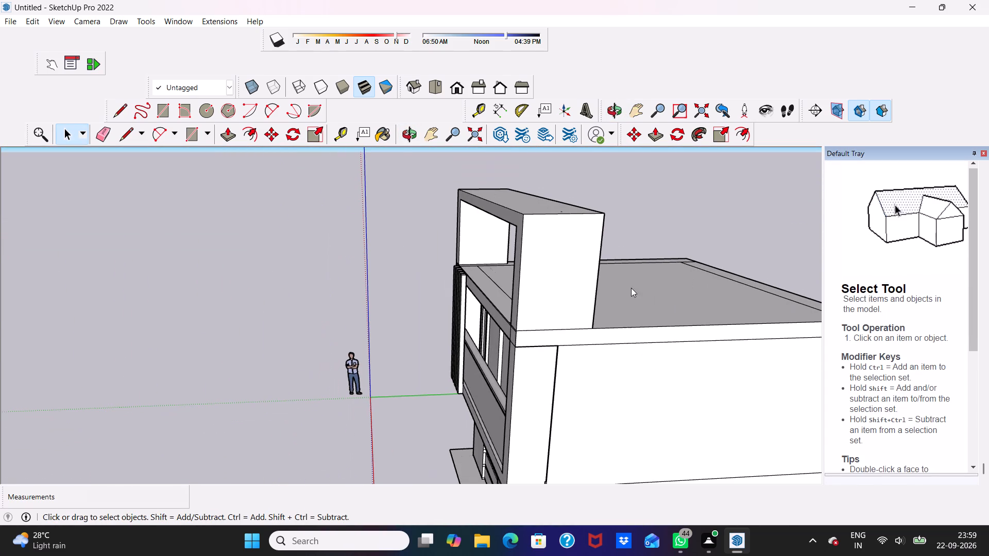
middle_drag(631, 288, 629, 287)
scroll(660, 265, down, 3)
middle_drag(660, 265, 347, 261)
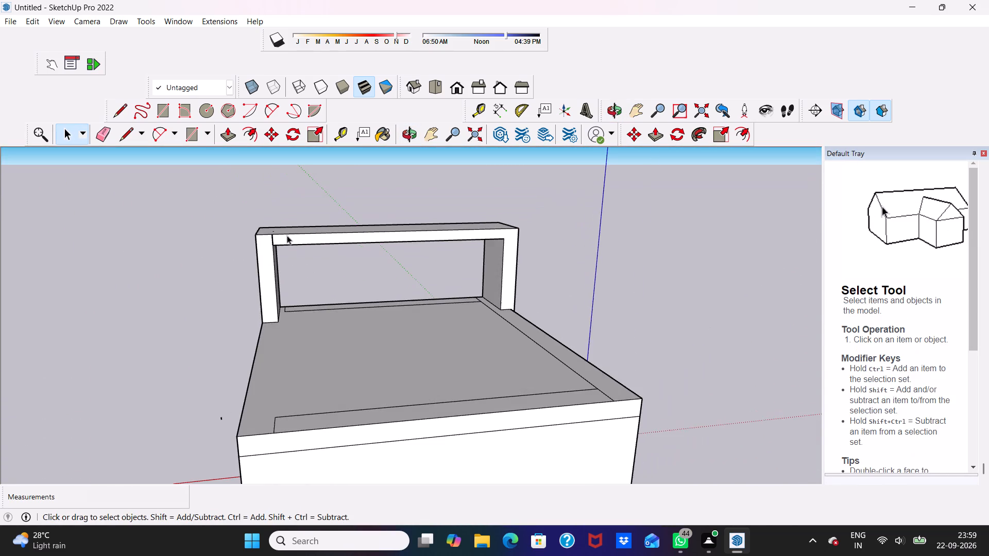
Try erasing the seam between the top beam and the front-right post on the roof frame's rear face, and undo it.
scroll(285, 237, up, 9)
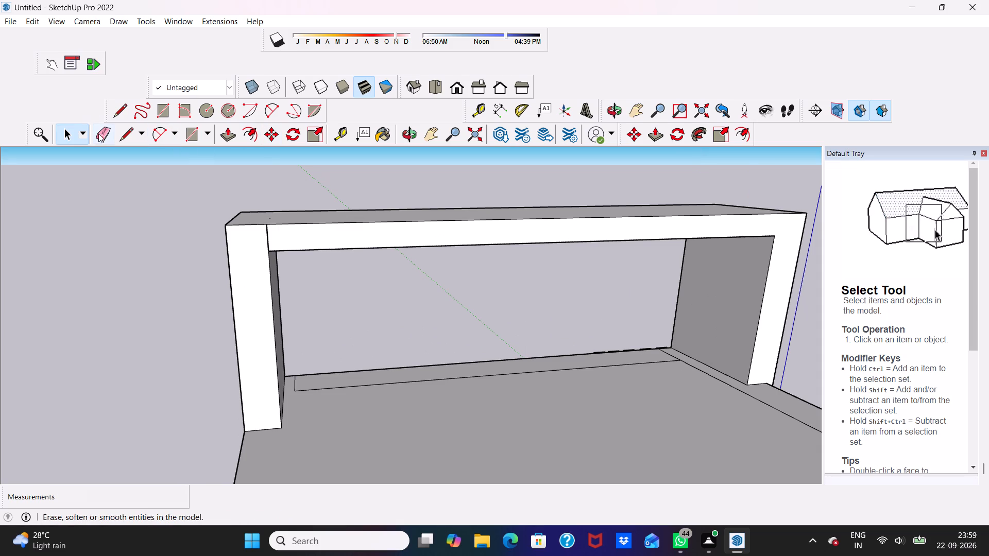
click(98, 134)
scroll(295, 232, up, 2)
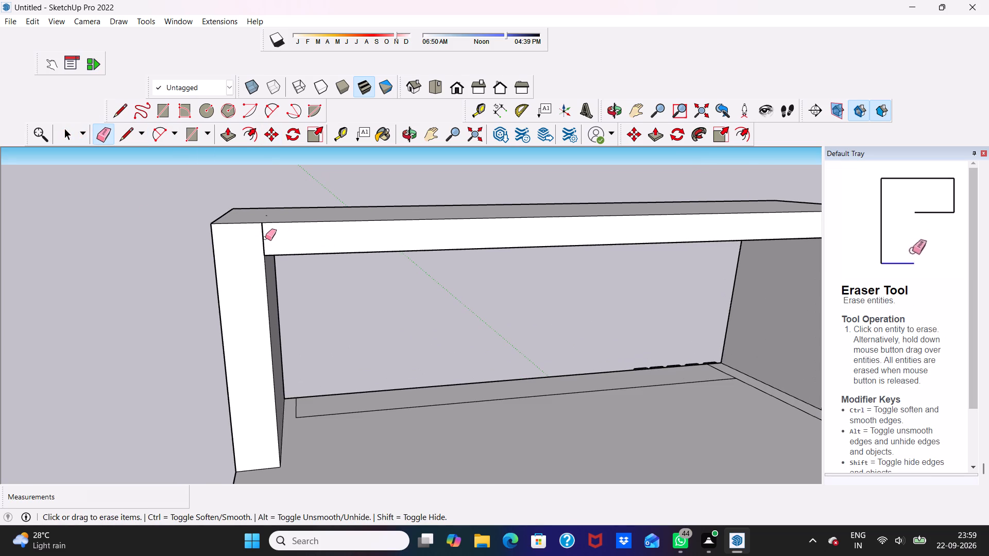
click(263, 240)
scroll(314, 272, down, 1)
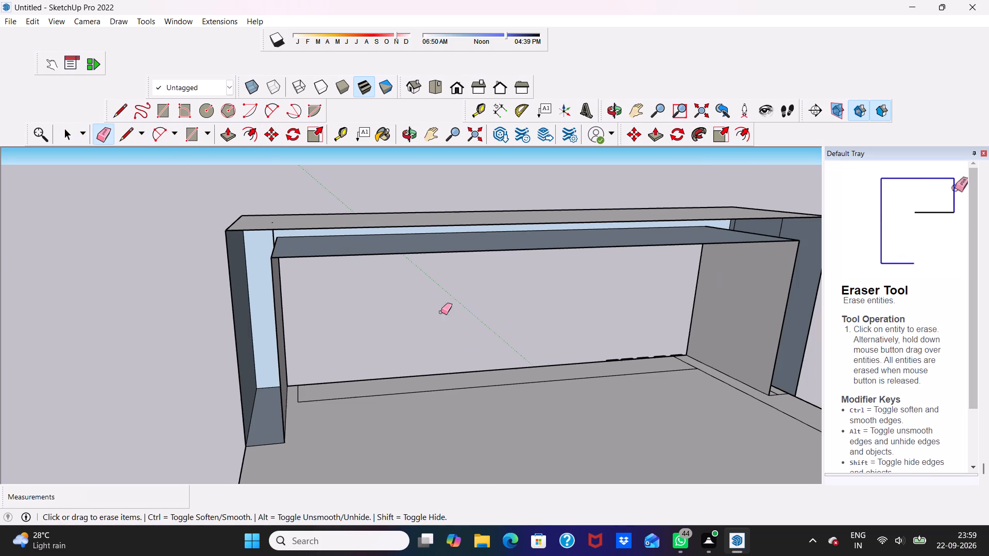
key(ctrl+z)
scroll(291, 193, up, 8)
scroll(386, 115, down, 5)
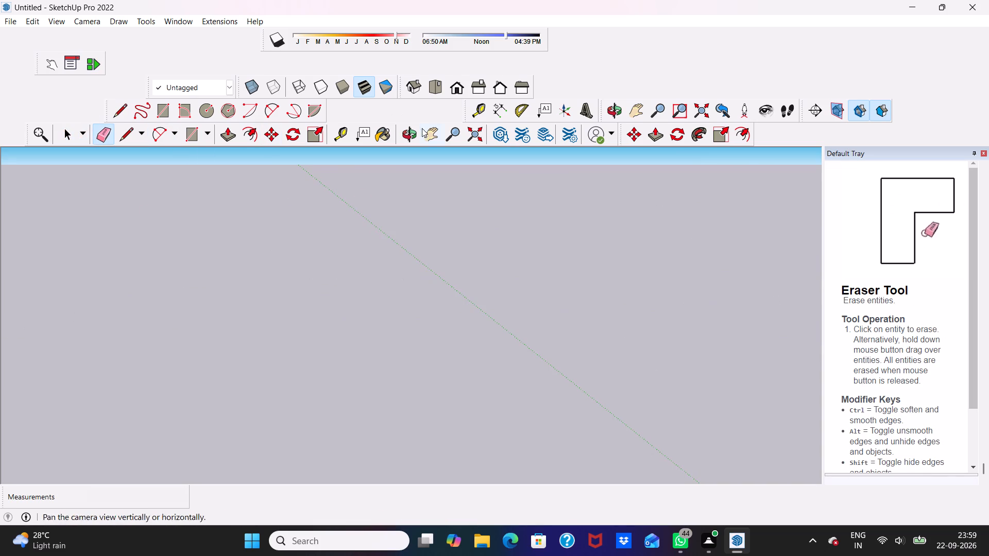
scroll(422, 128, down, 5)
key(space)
Push/Pull the front-right post's rear face backward over the roof by about 5' 3 13/16".
click(455, 90)
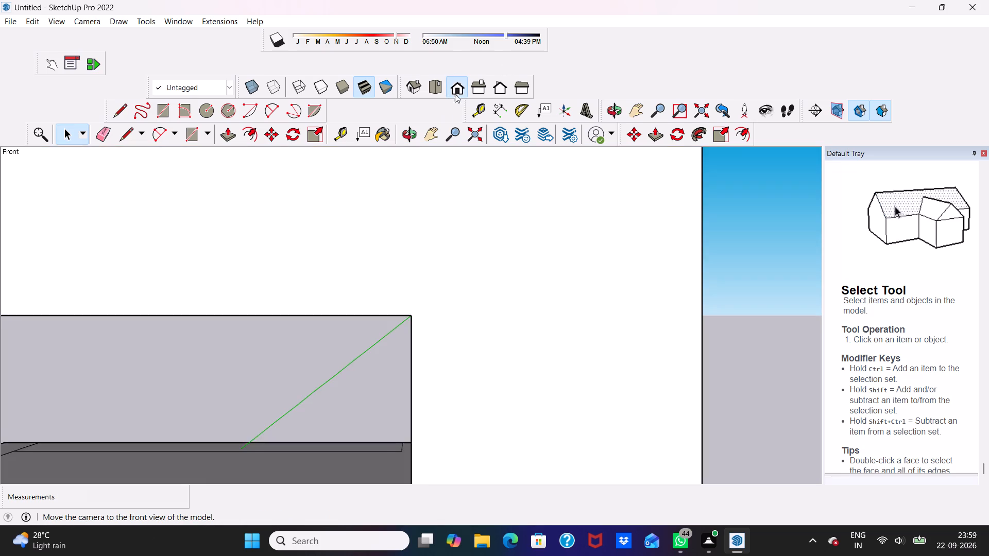
scroll(454, 132, down, 12)
scroll(404, 274, up, 1)
scroll(406, 276, down, 14)
middle_drag(617, 223, 614, 225)
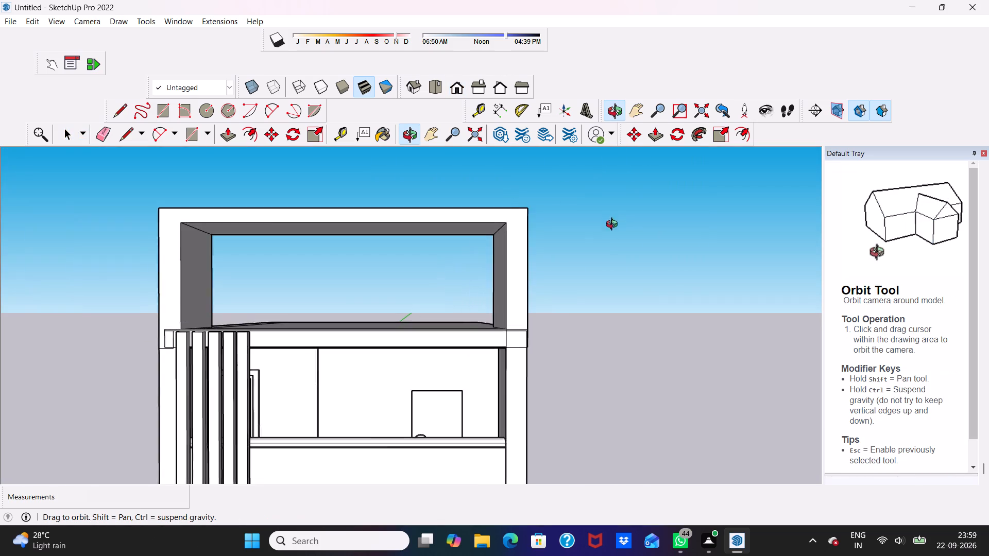
middle_drag(614, 225, 87, 205)
scroll(504, 132, up, 4)
scroll(463, 64, down, 10)
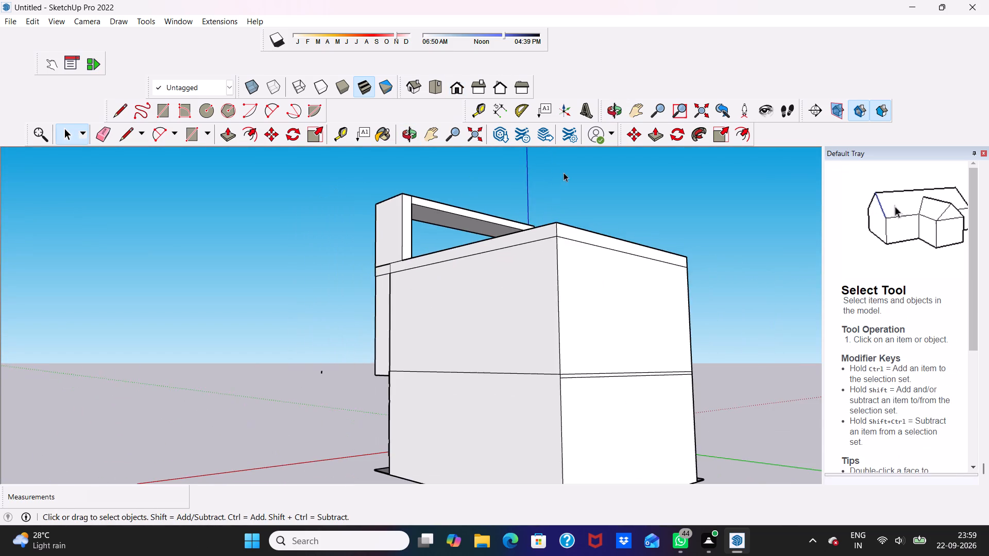
middle_drag(564, 172, 496, 318)
scroll(475, 293, up, 4)
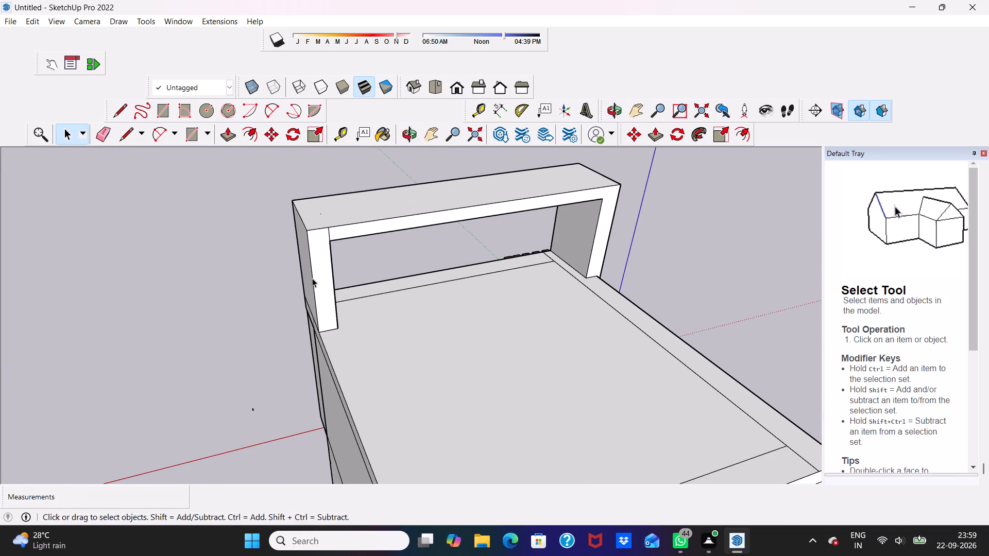
click(318, 271)
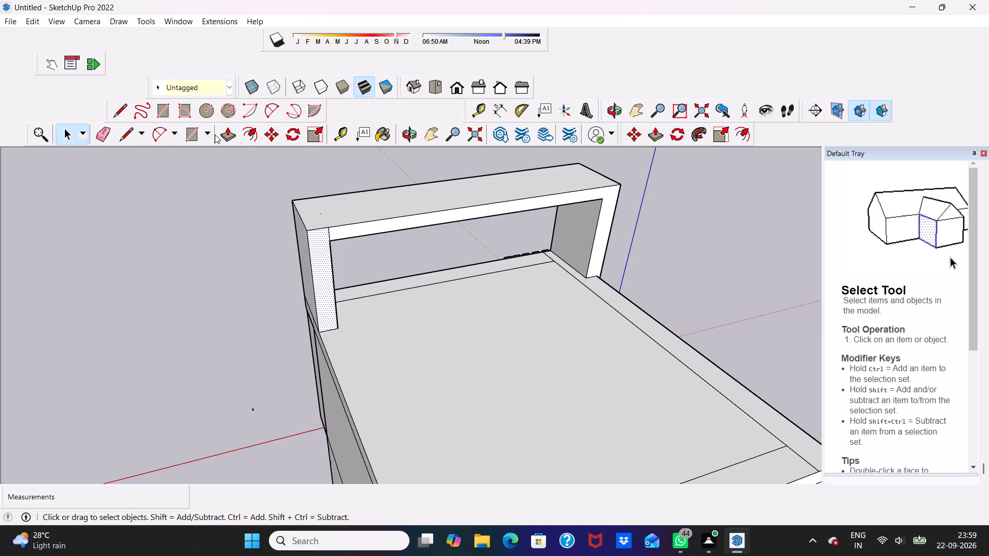
click(224, 129)
click(322, 253)
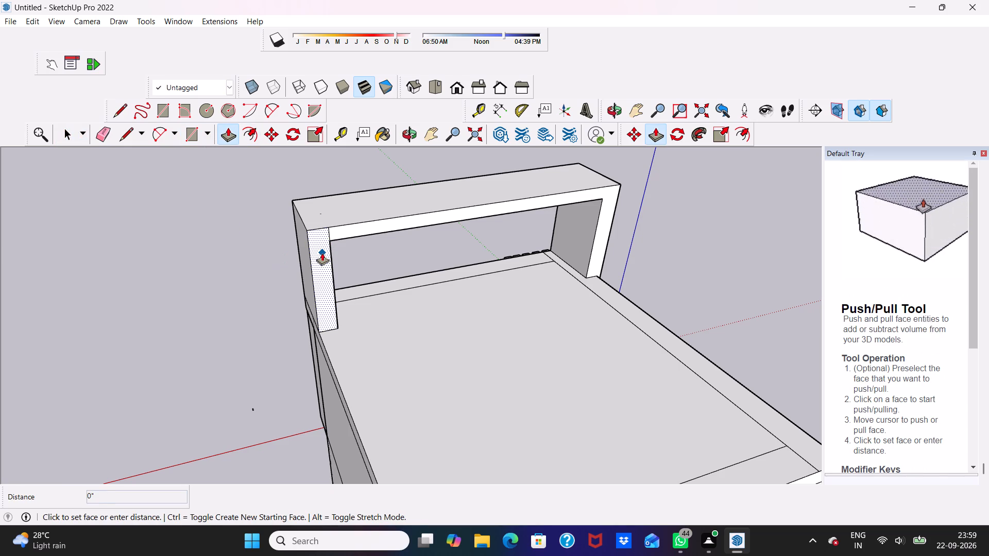
click(339, 304)
click(412, 280)
key(space)
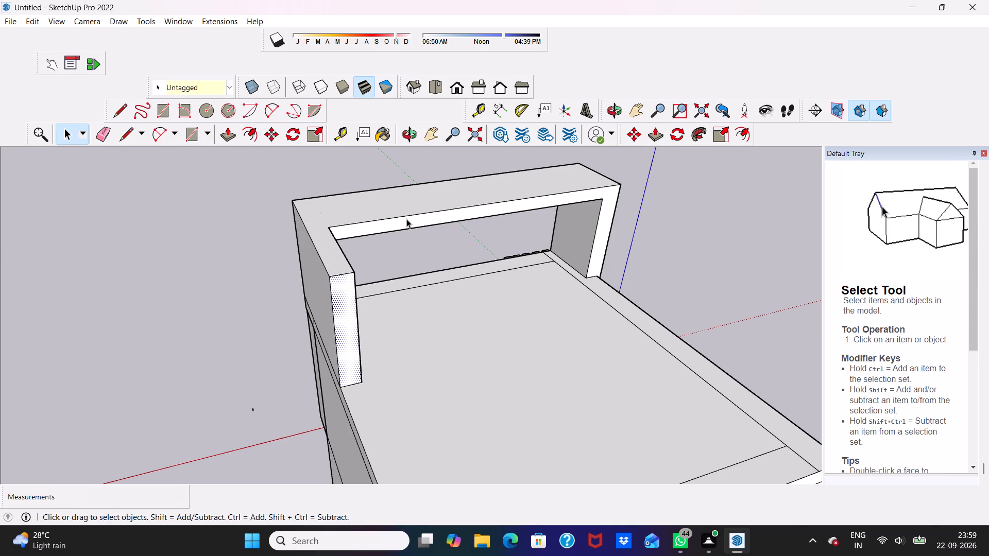
Push/Pull the joined rear face of the top beam and front-left post backward by about 5' 3 1/2".
click(404, 221)
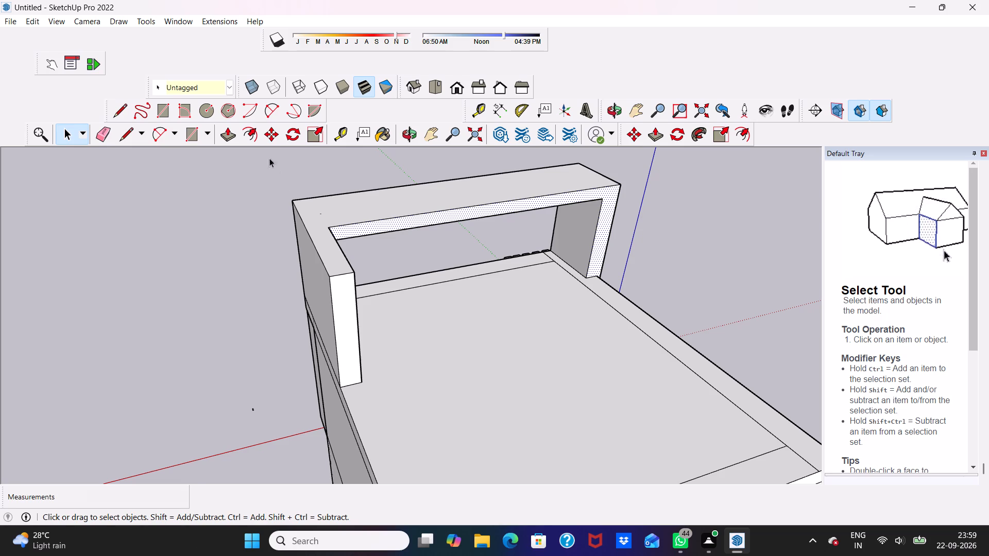
click(229, 131)
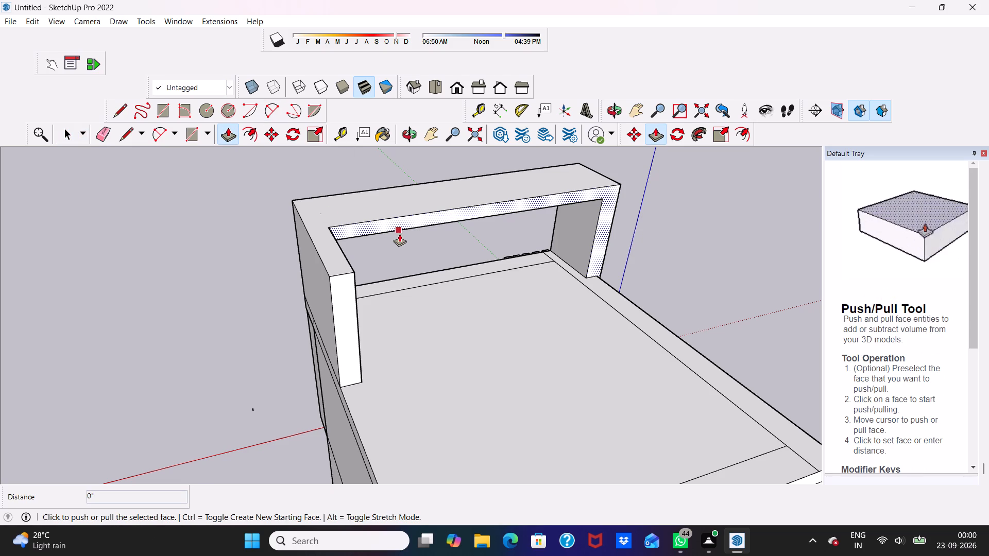
click(404, 218)
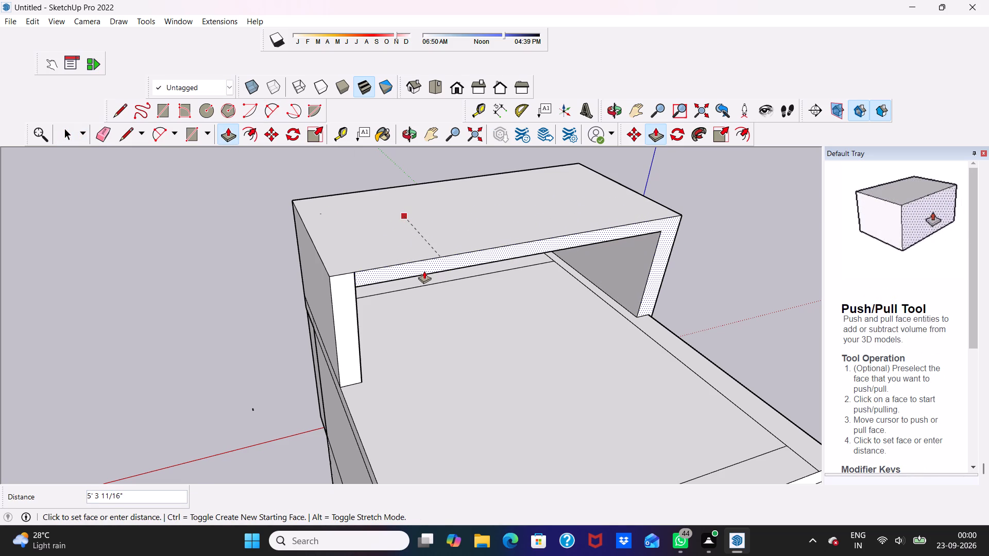
middle_drag(424, 271, 275, 301)
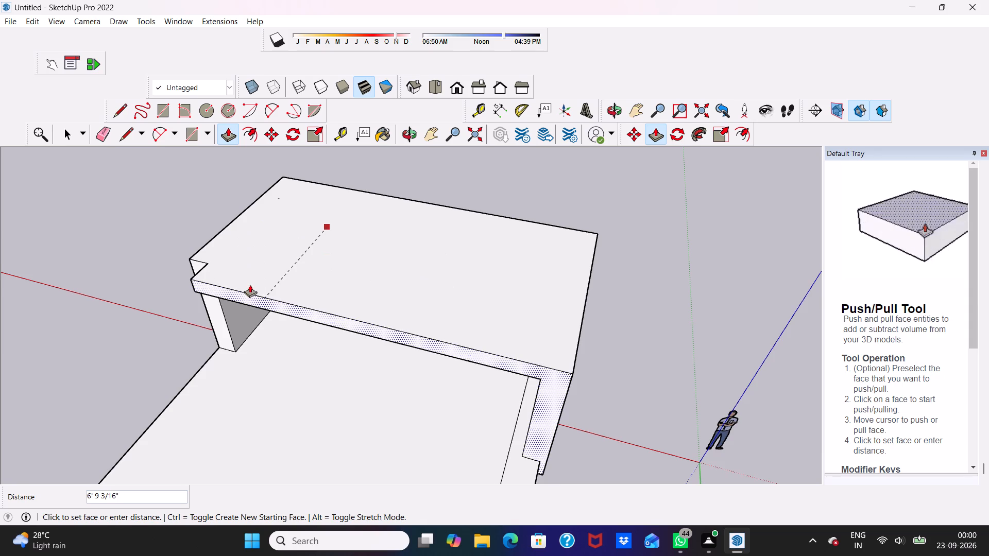
scroll(306, 260, up, 8)
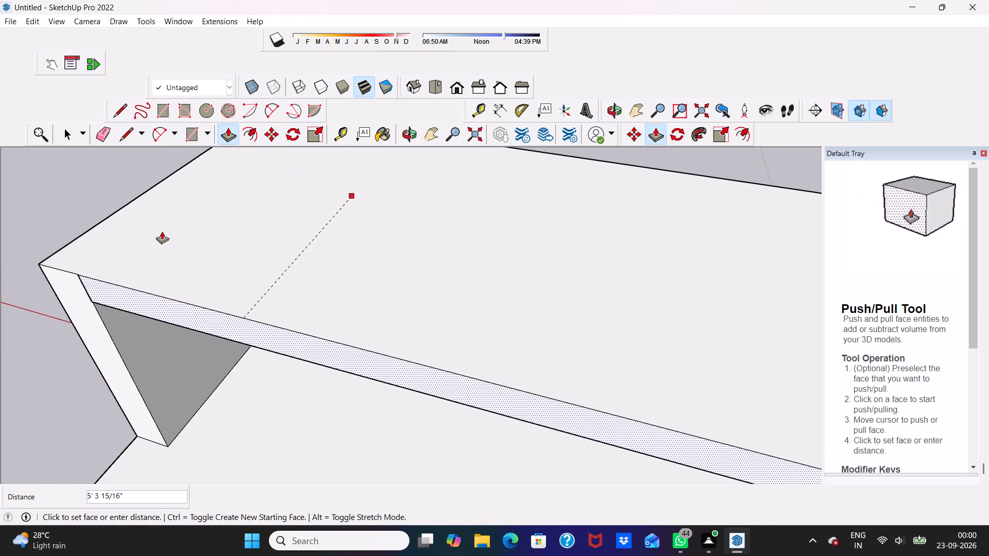
click(163, 230)
Fine-tune the beam's rear face with small Push/Pulls of about 1/4" and 1/16" to align it with the front-right post.
middle_drag(163, 231, 202, 195)
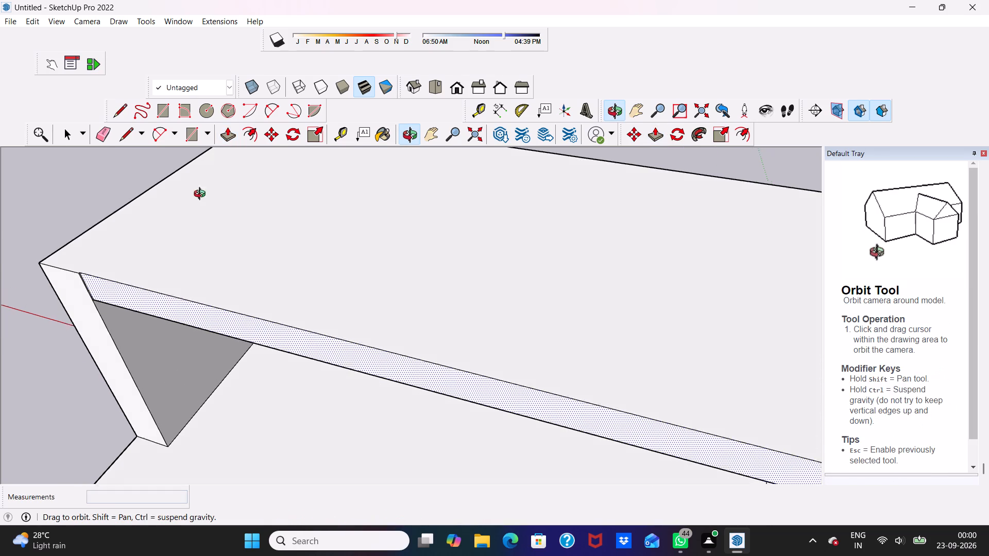
middle_drag(202, 195, 229, 169)
scroll(229, 170, up, 4)
scroll(187, 204, up, 6)
scroll(148, 225, up, 2)
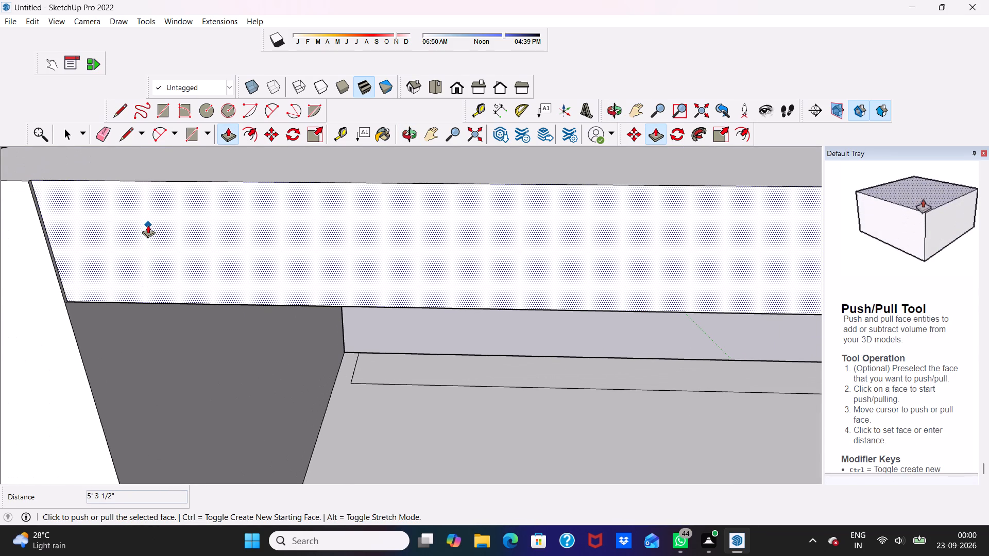
click(148, 225)
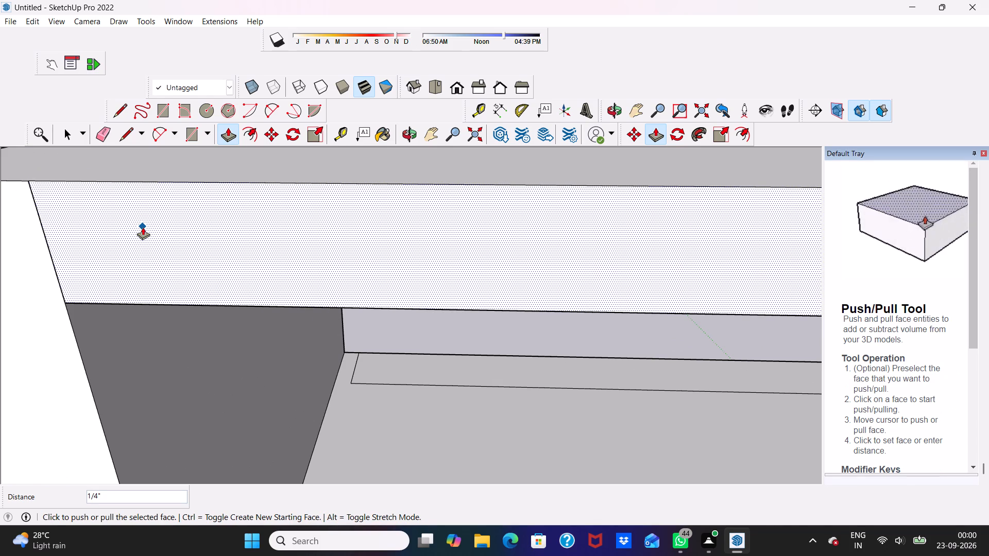
click(143, 229)
scroll(137, 228, up, 6)
scroll(179, 201, down, 2)
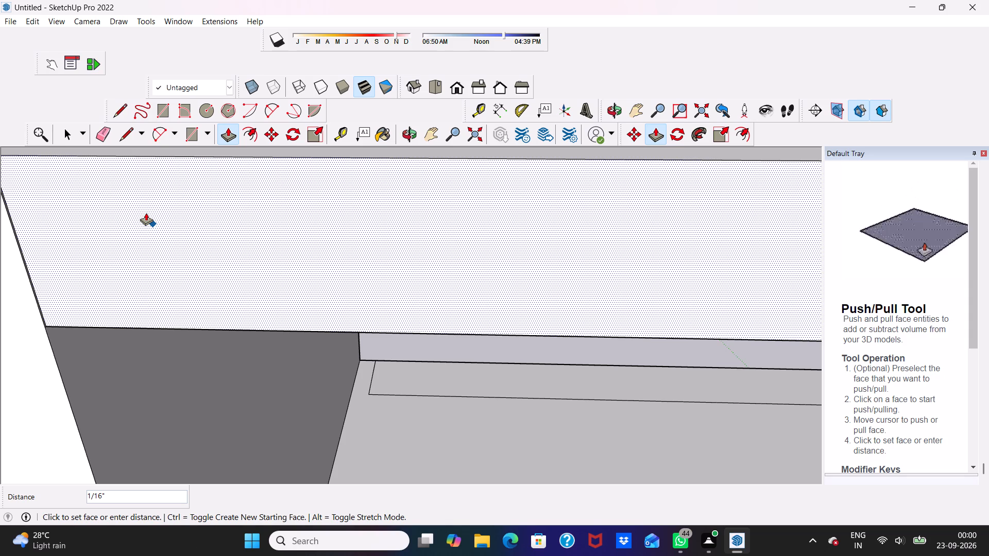
middle_drag(146, 215, 221, 220)
scroll(221, 220, up, 1)
scroll(221, 223, down, 5)
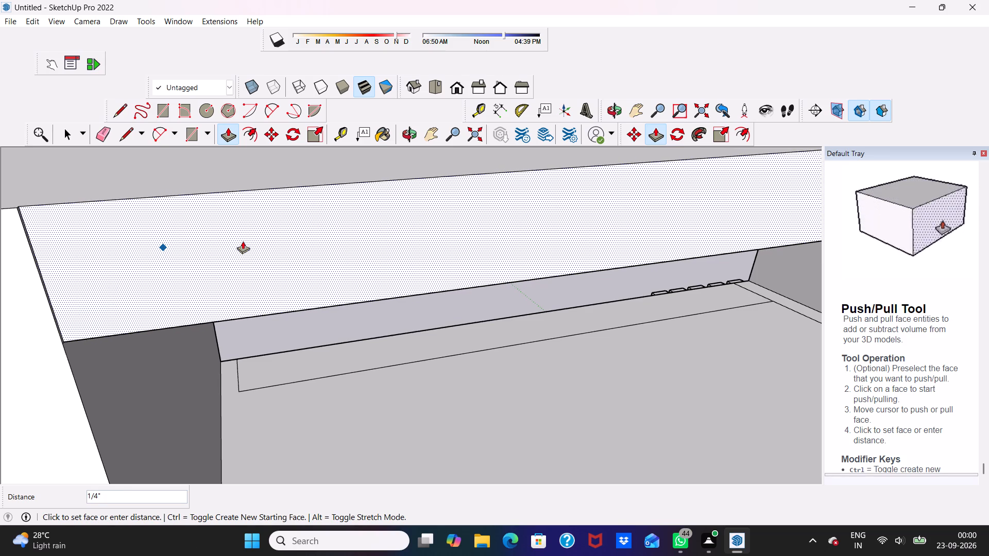
click(241, 243)
scroll(369, 269, down, 3)
scroll(388, 272, up, 1)
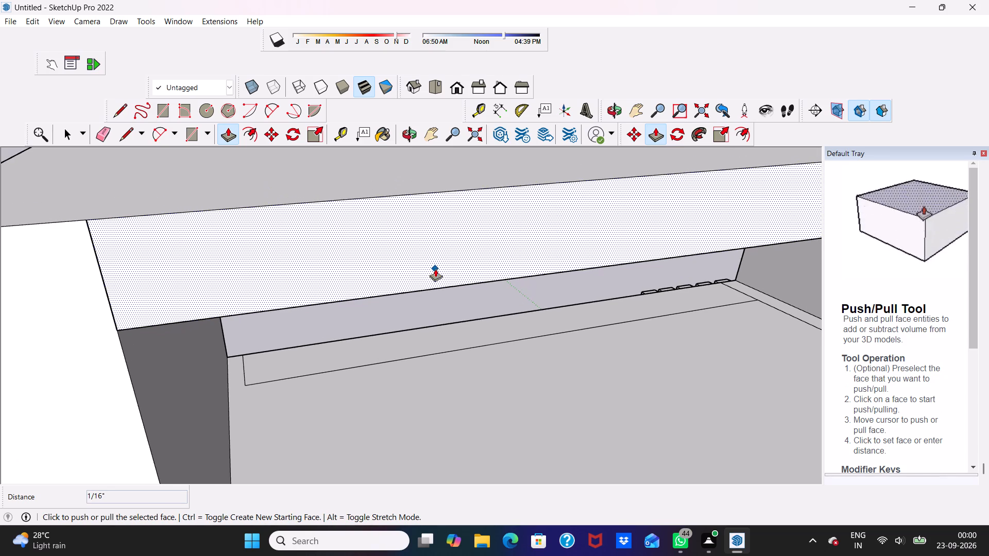
key(space)
scroll(441, 271, down, 16)
click(125, 269)
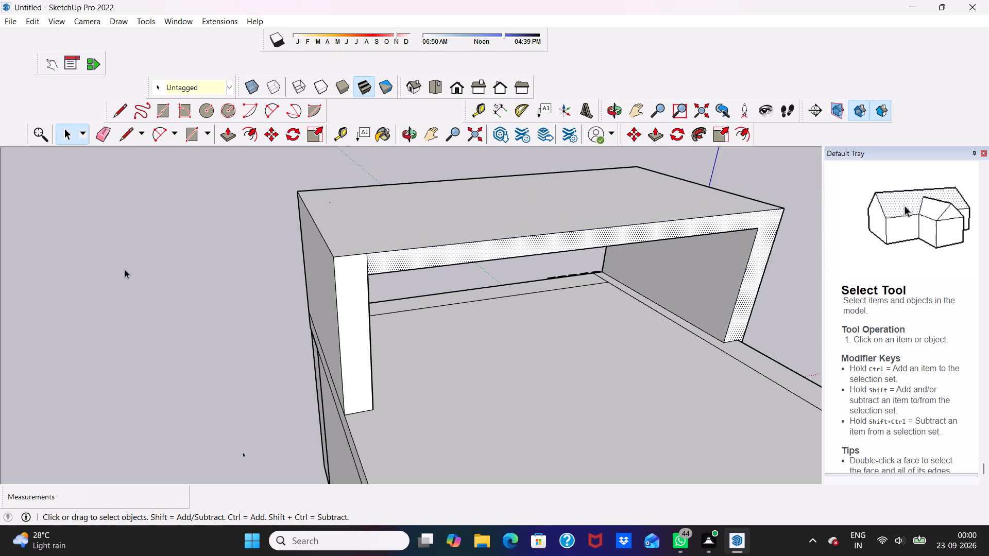
Erase the short stray line between the inner outline's front-left corner and the front edge on the roof slab's top.
scroll(130, 267, down, 5)
middle_drag(202, 266, 764, 252)
middle_drag(594, 267, 587, 242)
scroll(534, 237, up, 3)
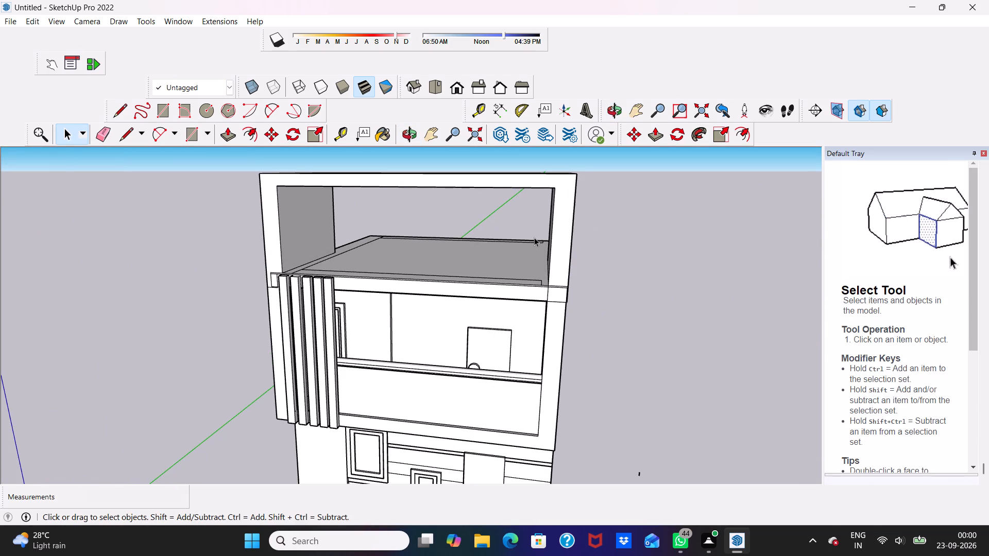
scroll(534, 237, down, 4)
middle_drag(510, 280, 552, 299)
scroll(342, 216, up, 4)
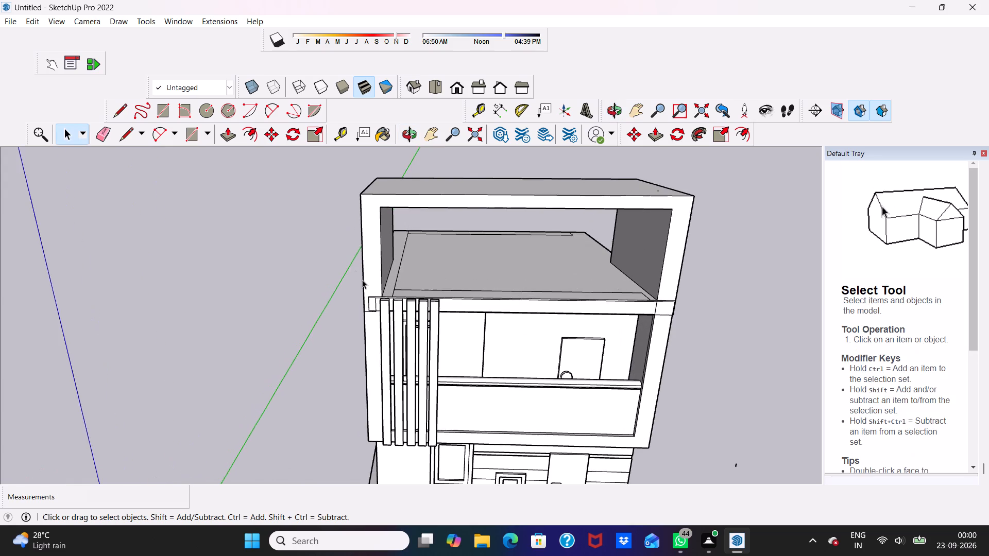
scroll(435, 254, up, 3)
scroll(432, 253, down, 1)
middle_drag(438, 259, 423, 362)
scroll(417, 355, up, 2)
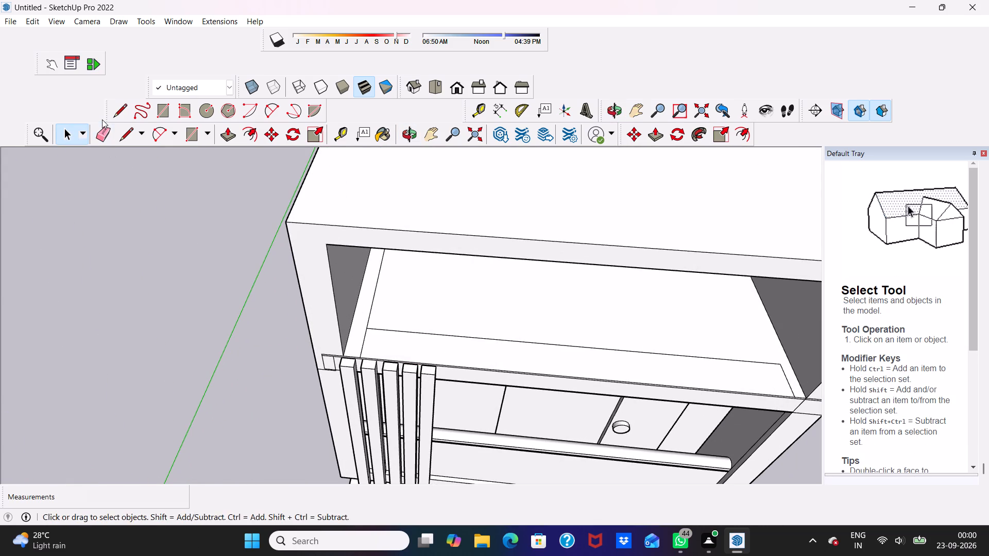
click(102, 126)
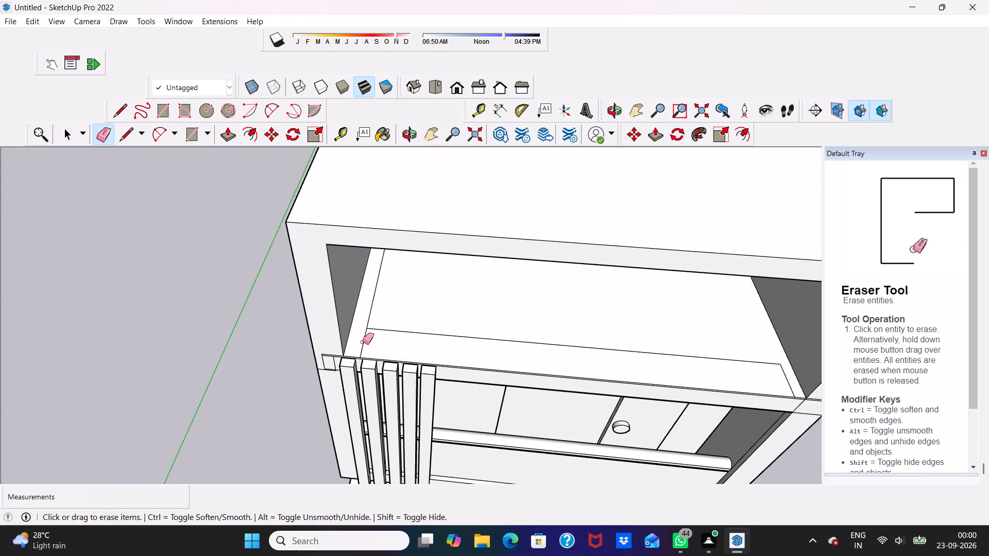
click(363, 342)
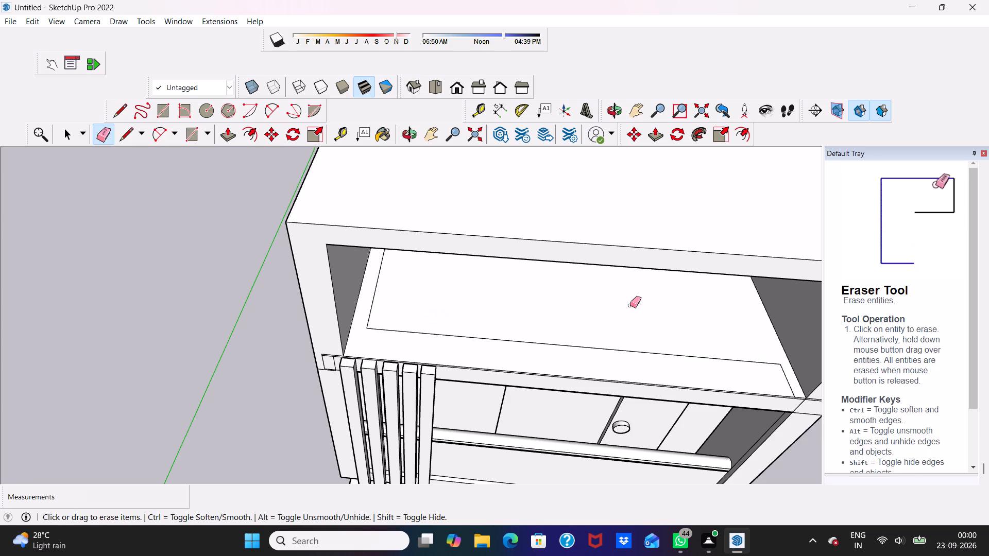
key(space)
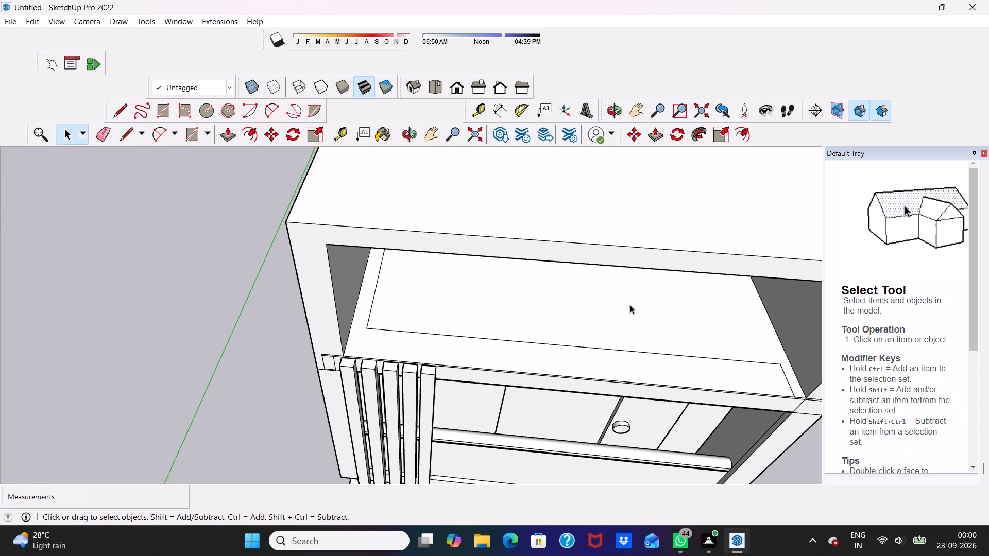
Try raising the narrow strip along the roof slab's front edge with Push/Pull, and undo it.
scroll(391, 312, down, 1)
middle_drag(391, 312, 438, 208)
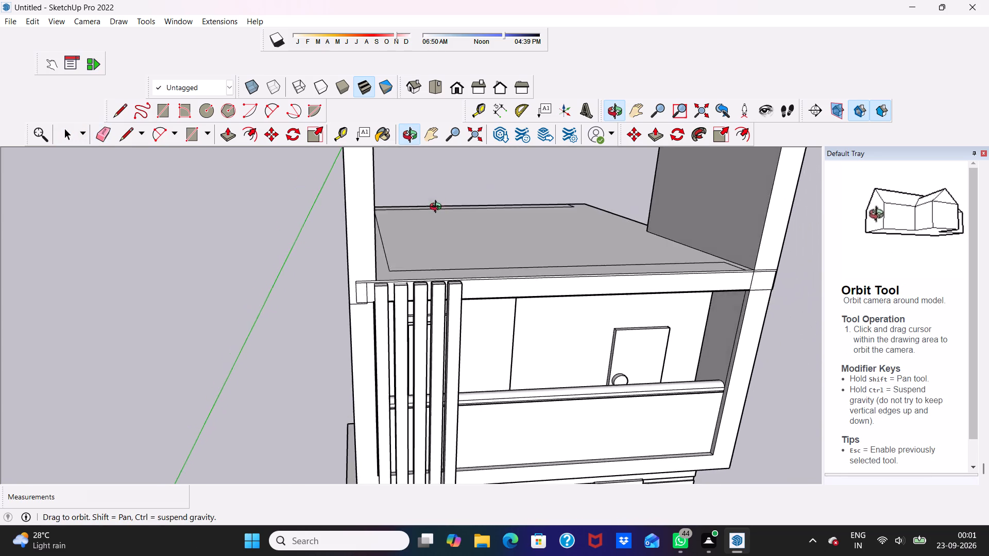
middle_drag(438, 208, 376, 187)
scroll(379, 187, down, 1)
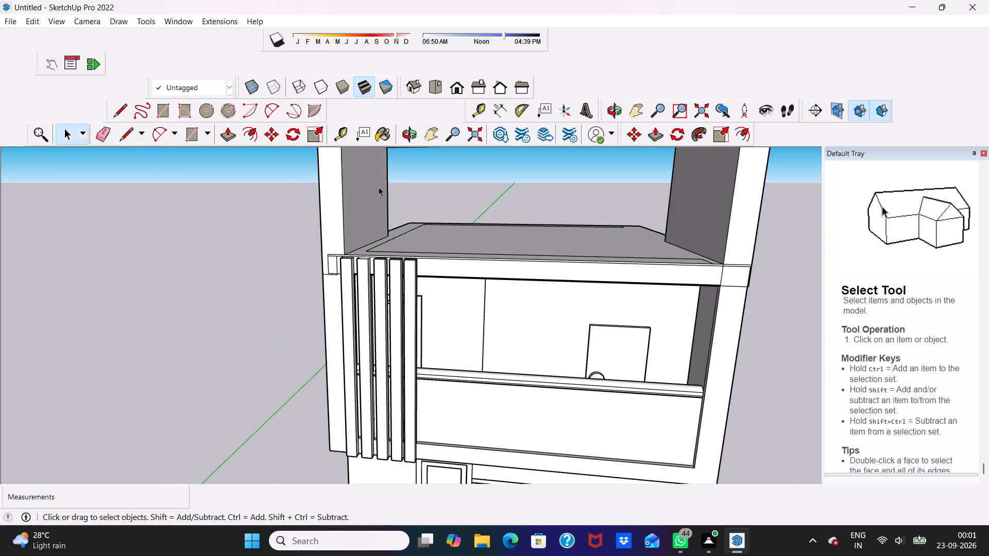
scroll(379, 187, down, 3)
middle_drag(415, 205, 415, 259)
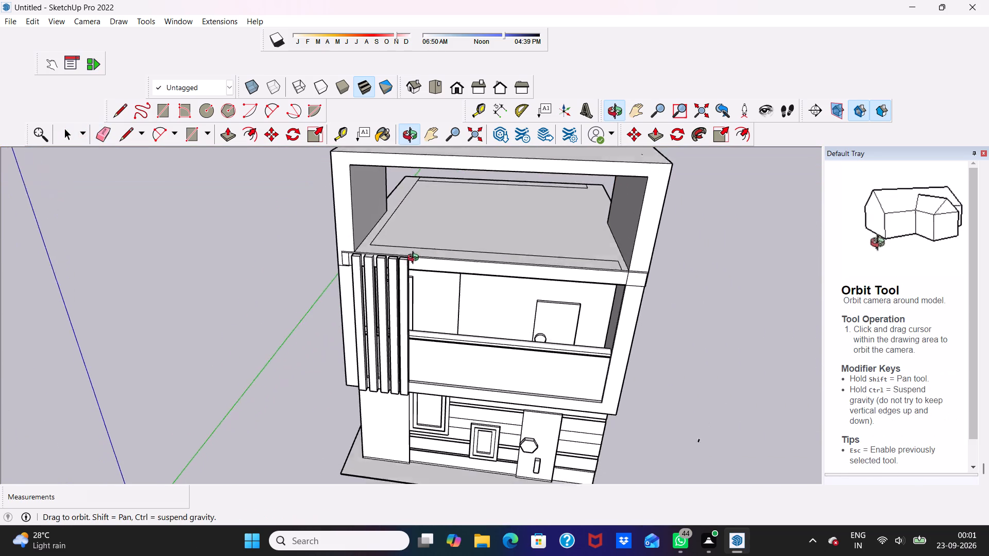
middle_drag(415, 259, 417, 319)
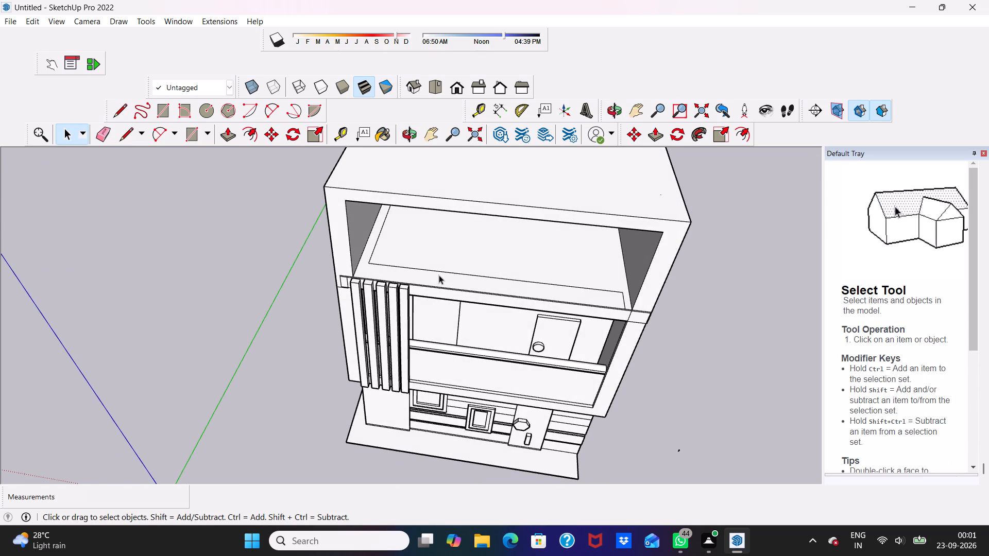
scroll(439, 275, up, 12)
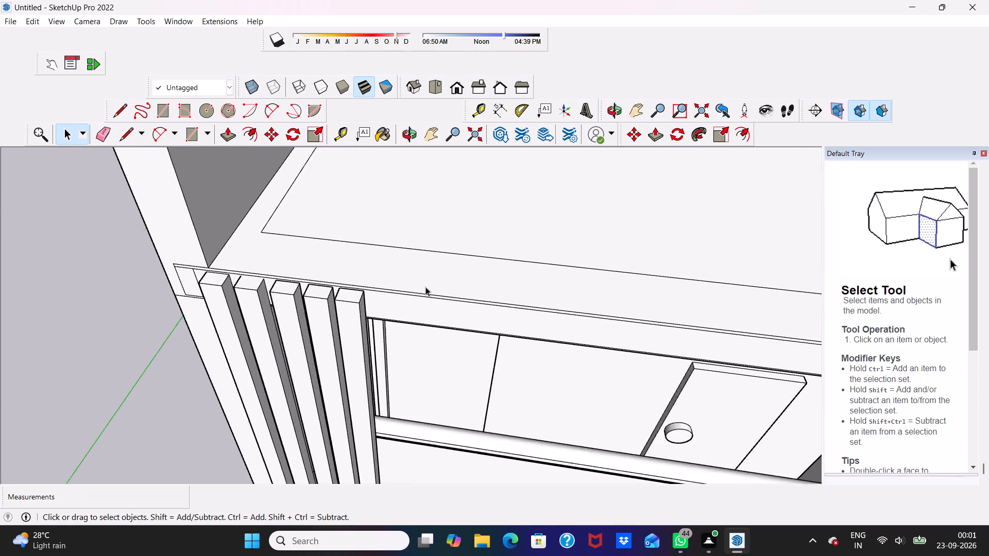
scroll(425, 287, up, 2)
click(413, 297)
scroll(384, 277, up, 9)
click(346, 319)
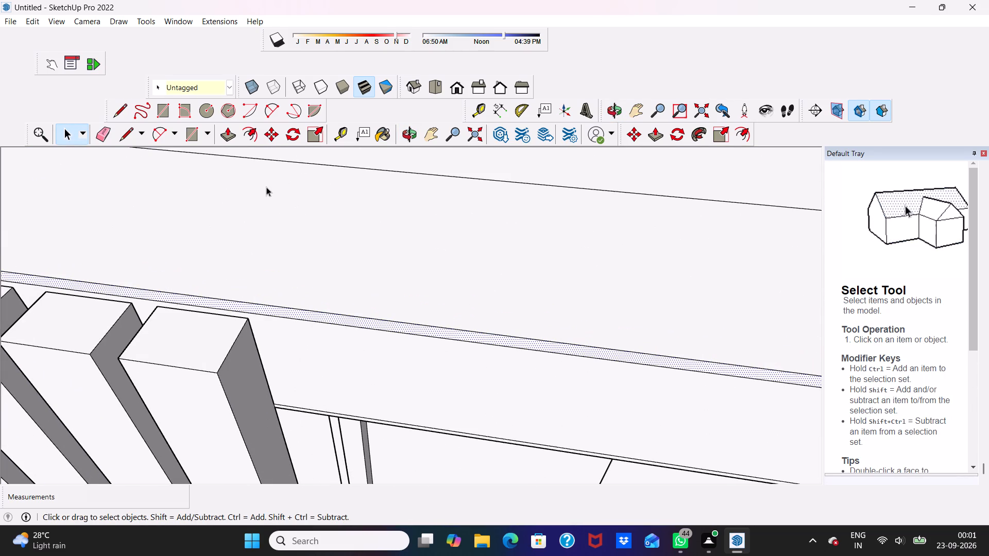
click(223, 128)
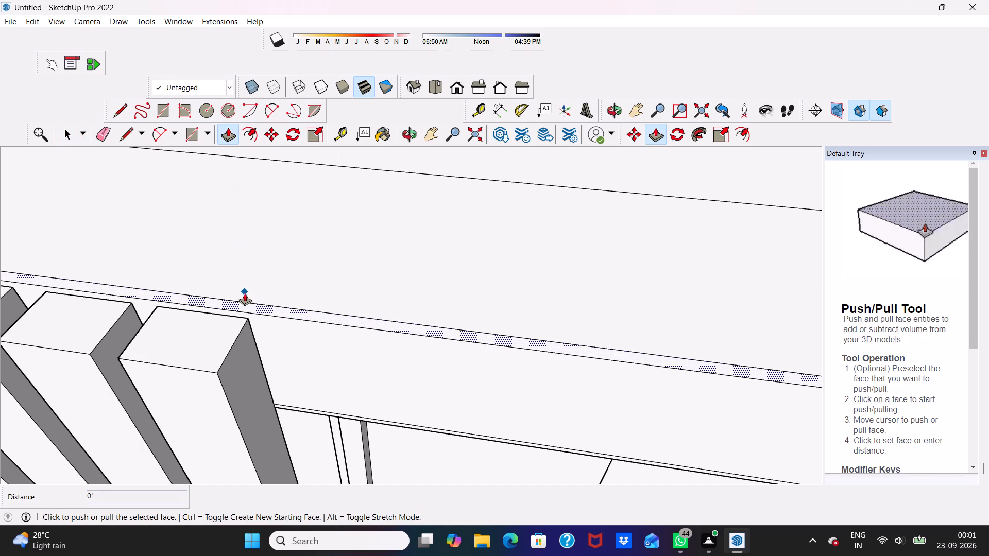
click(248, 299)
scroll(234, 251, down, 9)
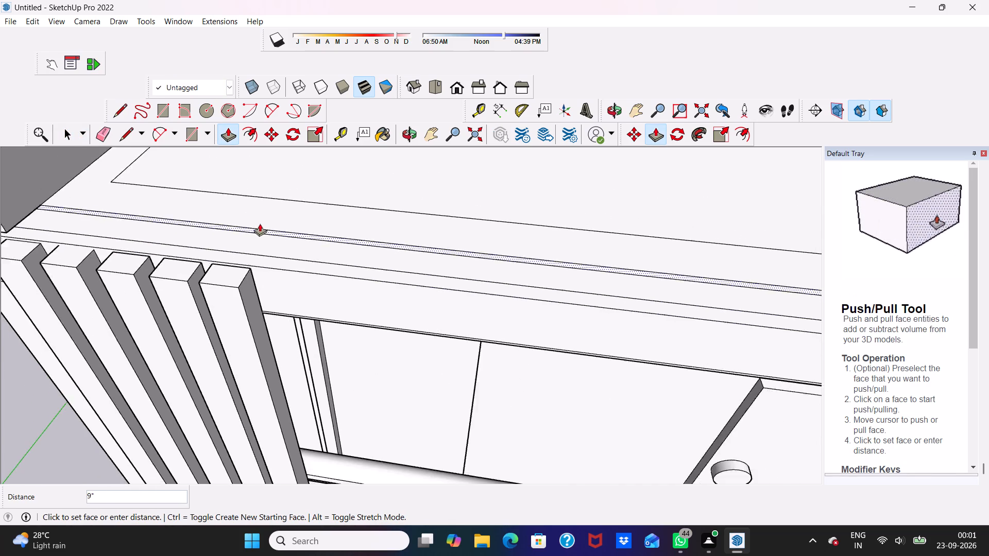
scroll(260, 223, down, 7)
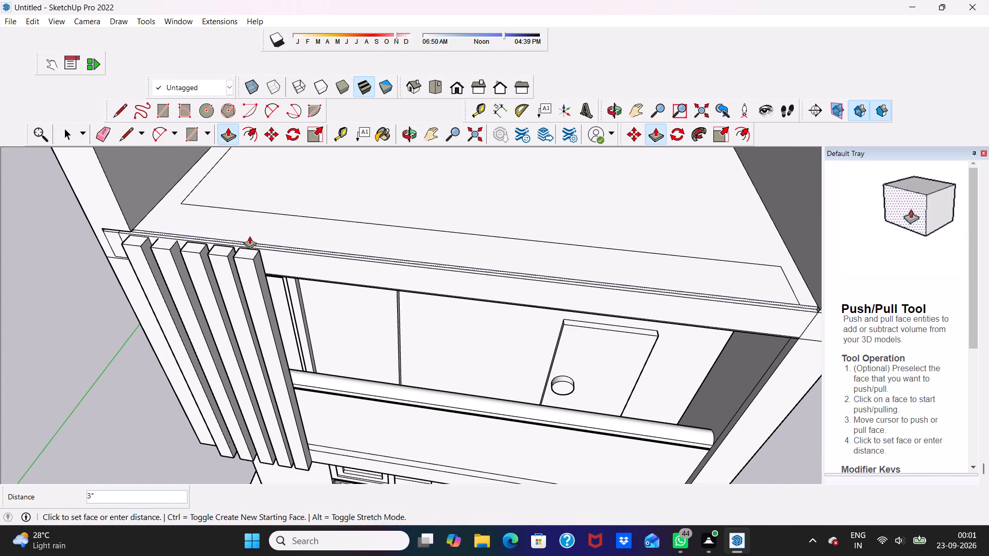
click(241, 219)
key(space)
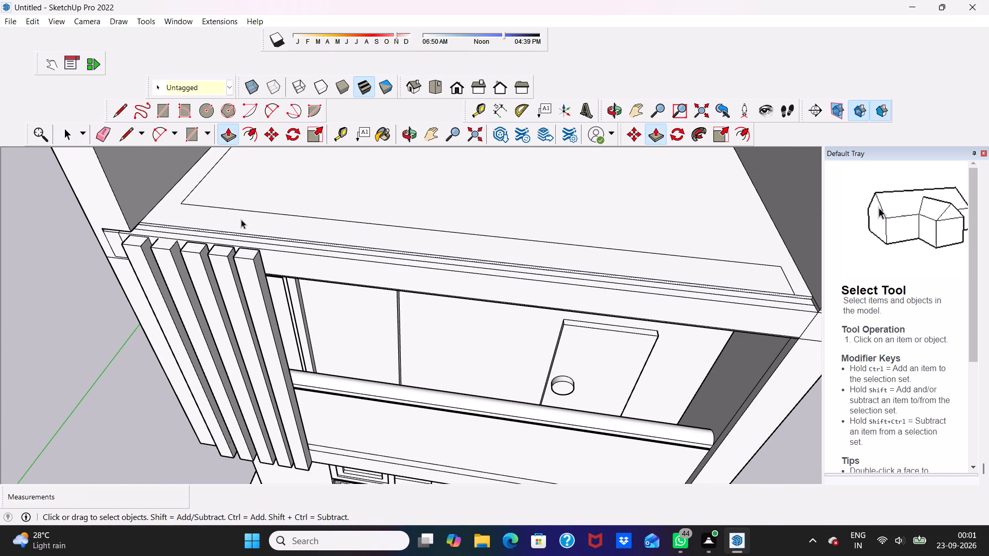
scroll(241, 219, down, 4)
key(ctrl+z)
Examine the roof slab's front edge, the tops of the slats and the frame posts from above and from the front.
scroll(270, 212, down, 5)
scroll(270, 212, up, 1)
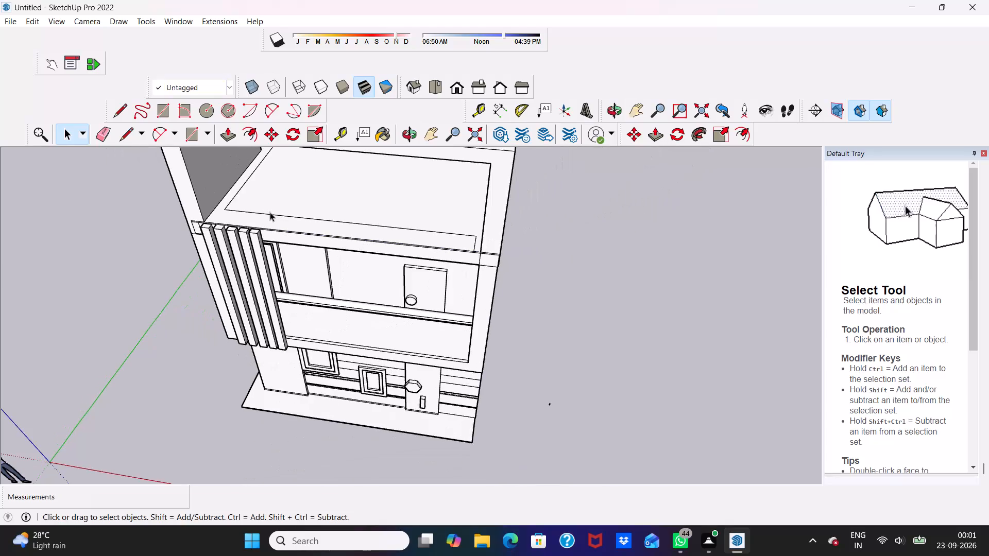
middle_drag(270, 212, 237, 354)
scroll(255, 340, up, 10)
scroll(321, 214, down, 4)
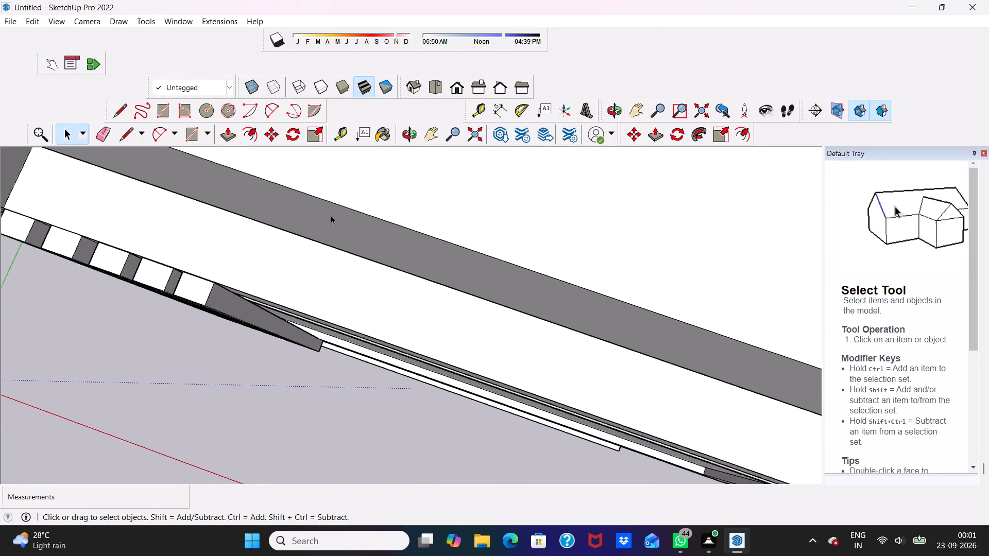
scroll(331, 215, down, 1)
middle_drag(320, 254, 390, 204)
scroll(390, 204, up, 3)
scroll(390, 204, down, 5)
scroll(329, 255, up, 4)
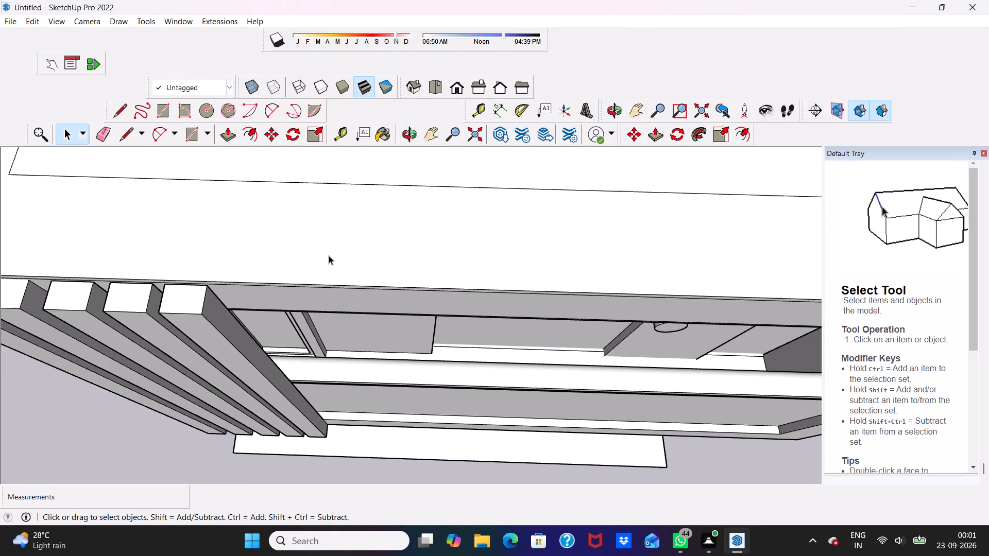
scroll(329, 255, down, 4)
middle_drag(328, 254, 355, 148)
scroll(355, 148, up, 2)
scroll(348, 141, down, 8)
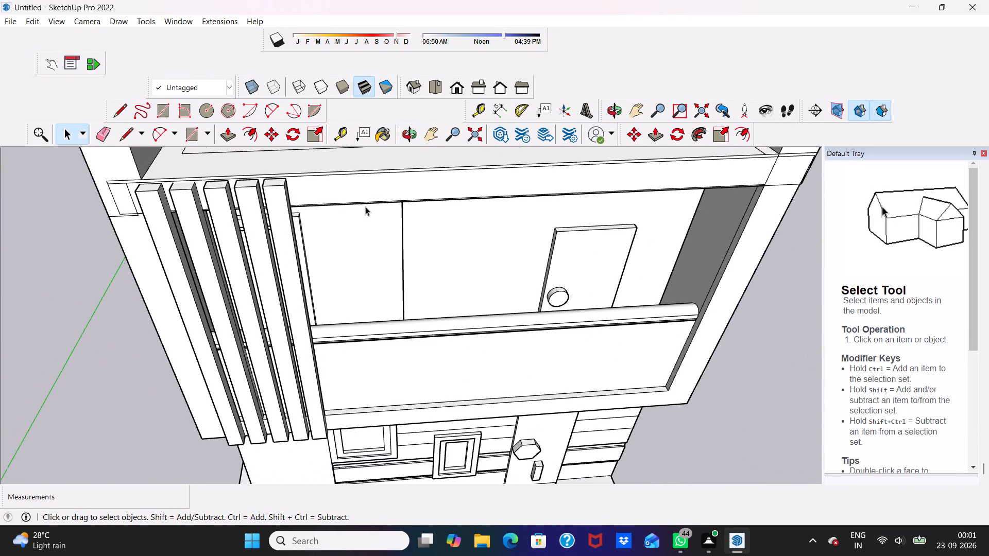
scroll(365, 206, down, 3)
middle_drag(406, 216, 310, 357)
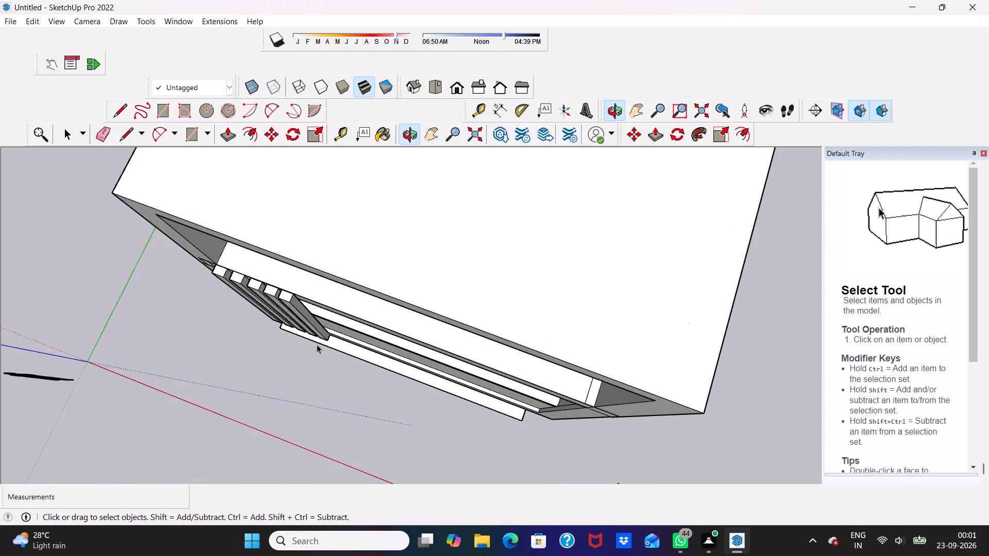
scroll(323, 335, up, 5)
scroll(342, 276, up, 9)
scroll(321, 231, down, 5)
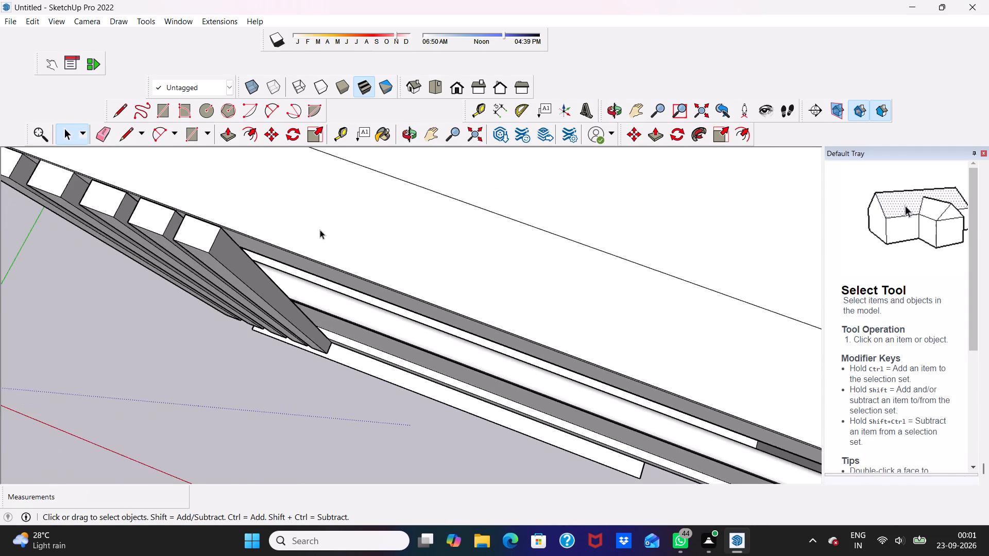
scroll(320, 230, down, 2)
middle_drag(320, 230, 453, 315)
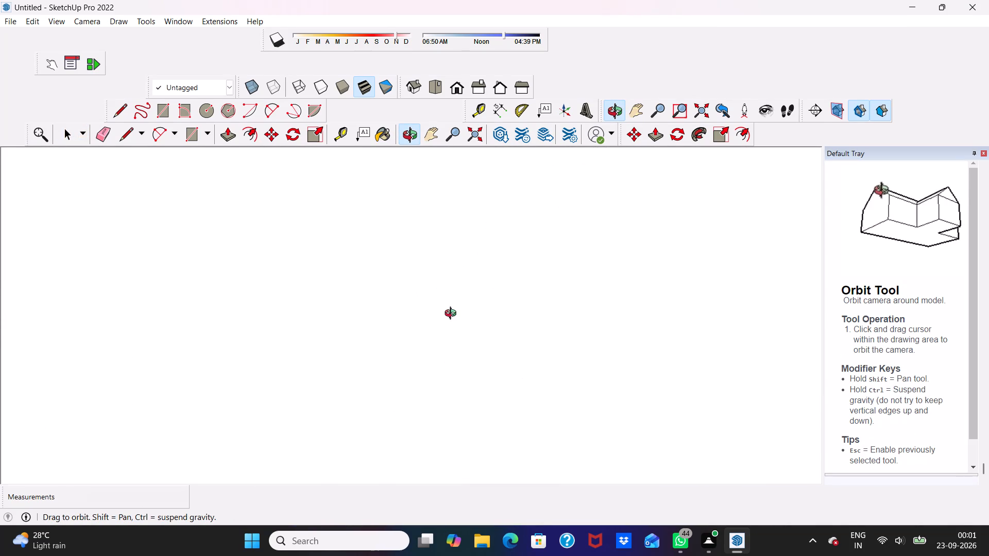
middle_drag(453, 315, 527, 108)
scroll(395, 172, down, 4)
middle_drag(375, 178, 329, 188)
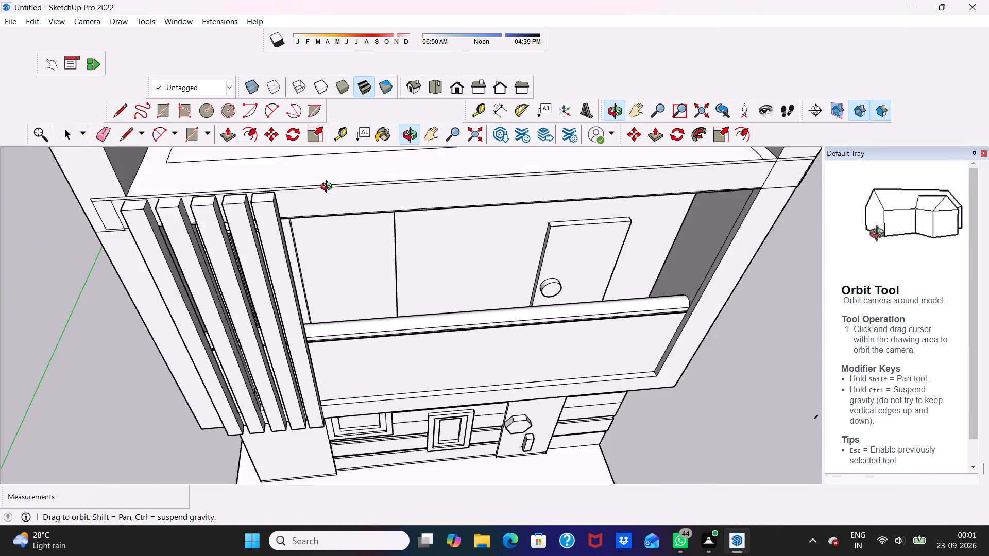
middle_drag(329, 188, 324, 197)
Draw a rectangle about 17' 11 3/16" by 5" on the roof slab's top, along the front edge between the two posts.
click(162, 108)
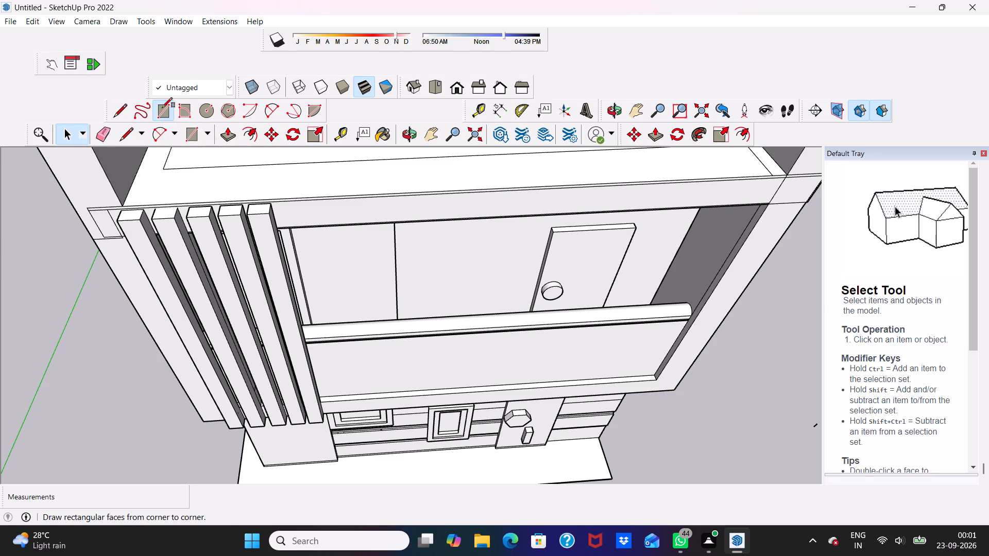
scroll(117, 200, up, 3)
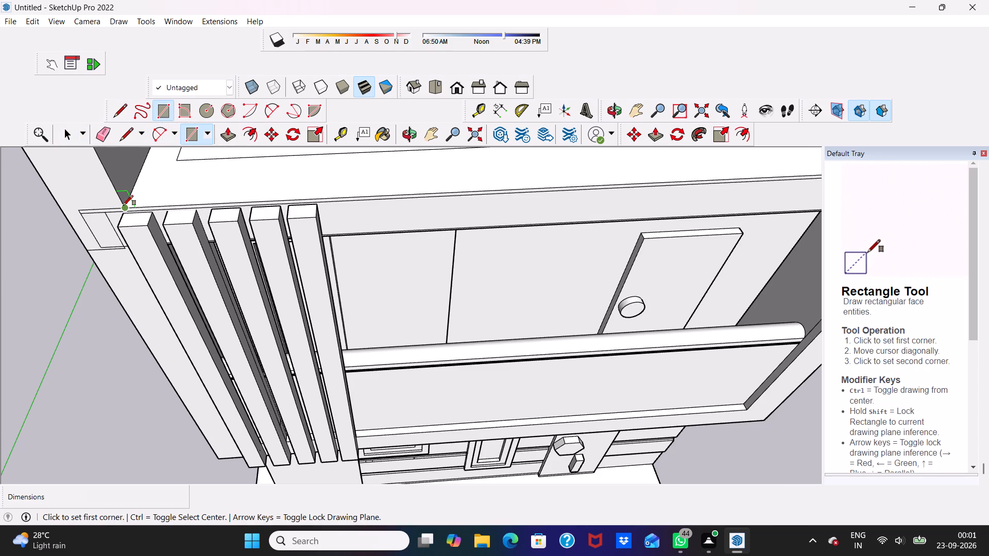
click(123, 205)
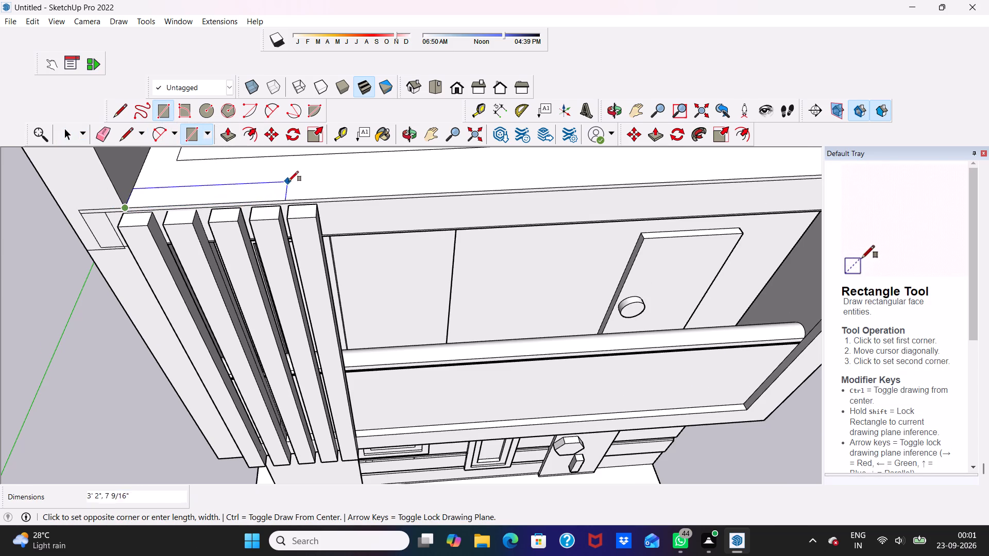
scroll(500, 186, down, 11)
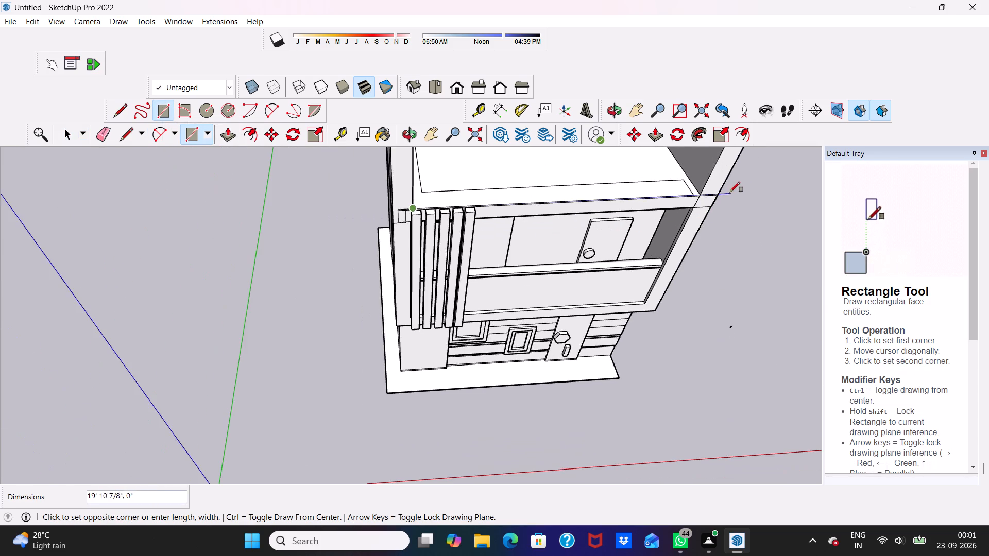
scroll(691, 193, up, 8)
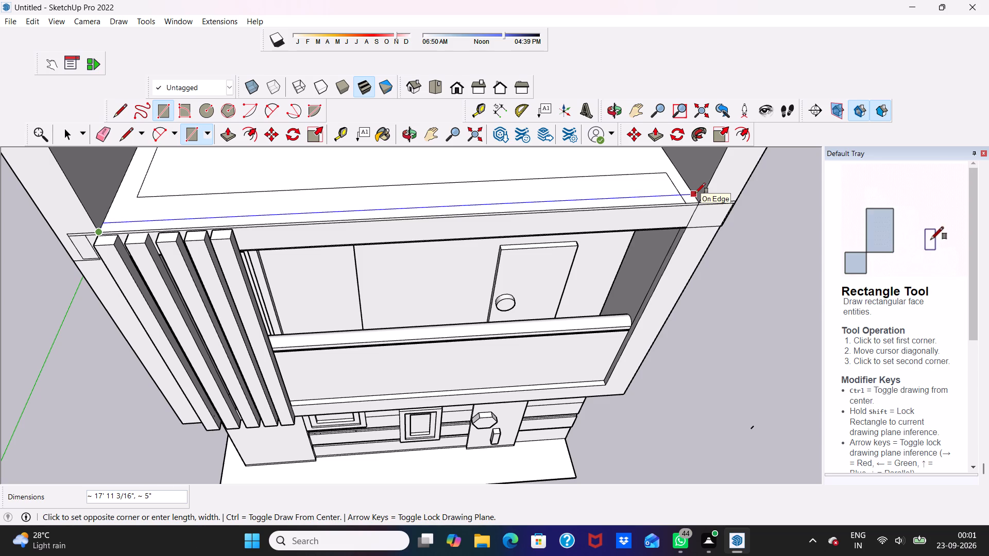
click(695, 193)
drag(695, 193, 643, 216)
key(space)
scroll(633, 228, down, 4)
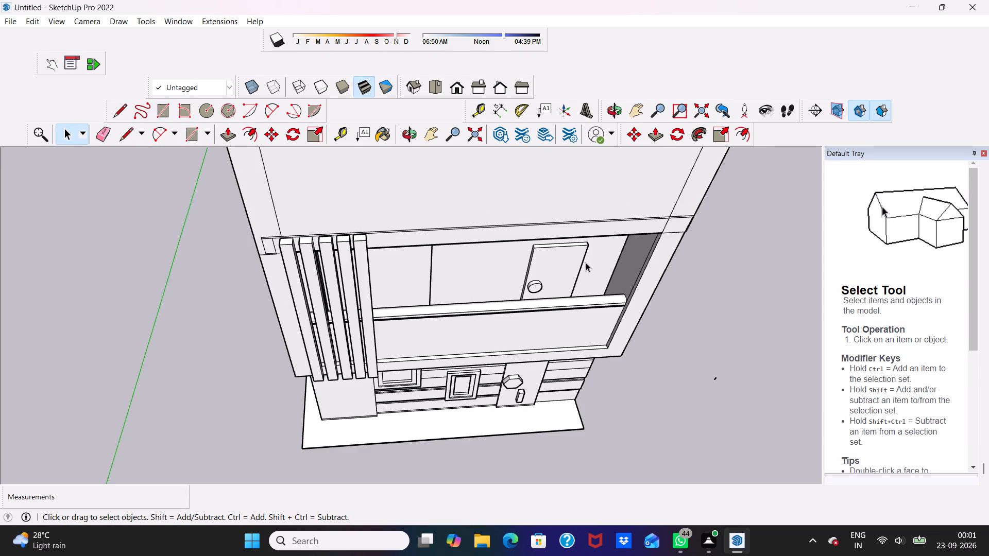
Delete the vertical face closing the roof frame's front opening.
scroll(586, 263, down, 5)
click(478, 200)
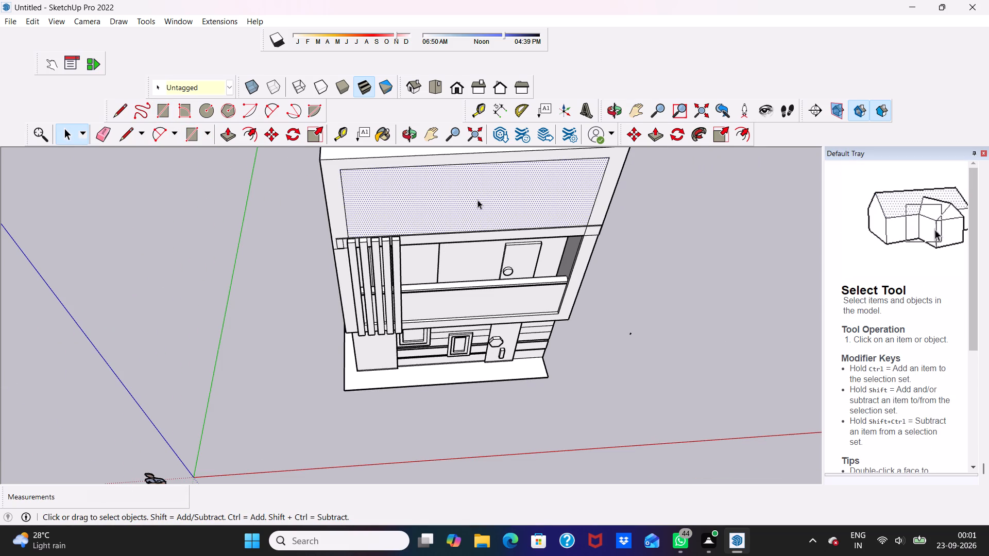
key(Delete)
Erase the short piece of the inner outline that crosses the front strip near the front-right post.
scroll(478, 200, up, 2)
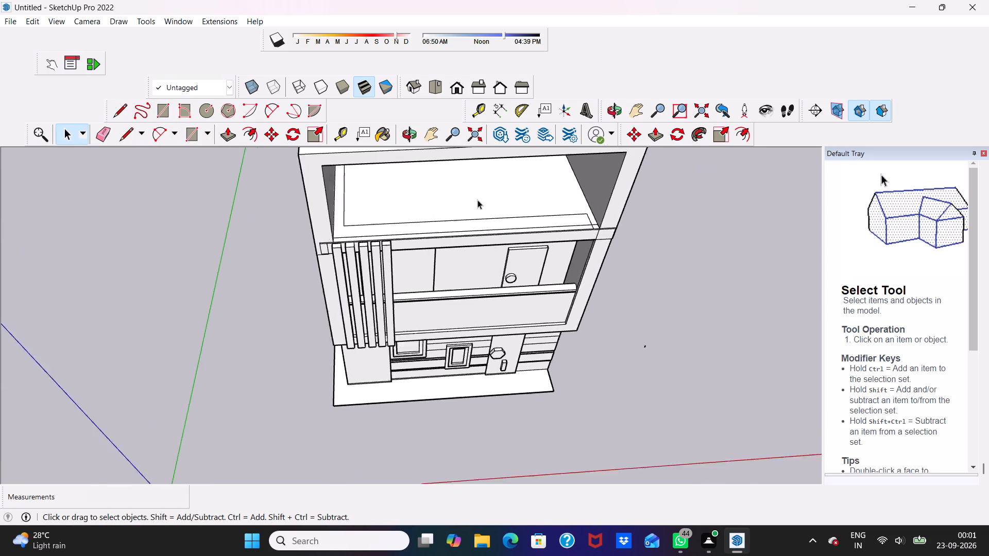
scroll(478, 200, up, 9)
click(435, 286)
scroll(437, 285, down, 4)
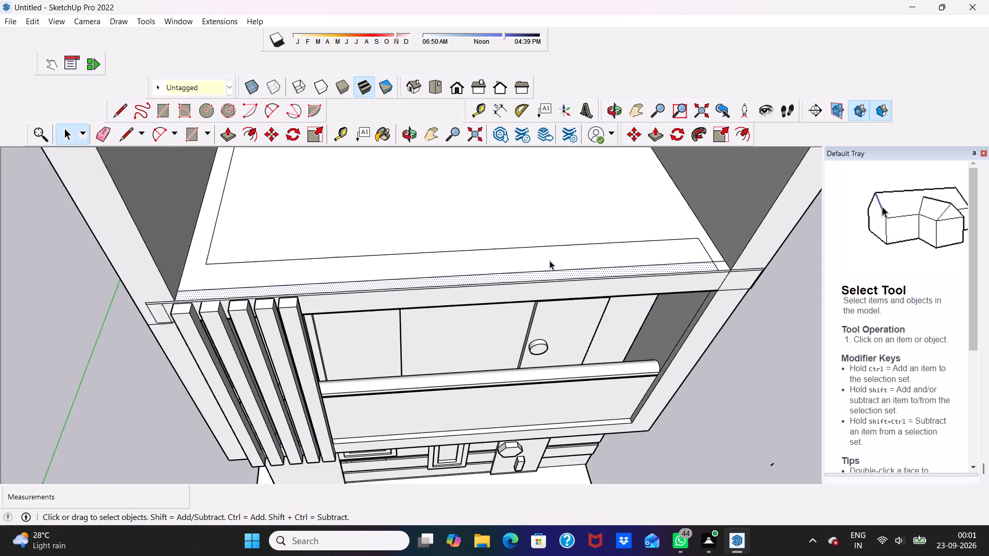
scroll(550, 260, down, 1)
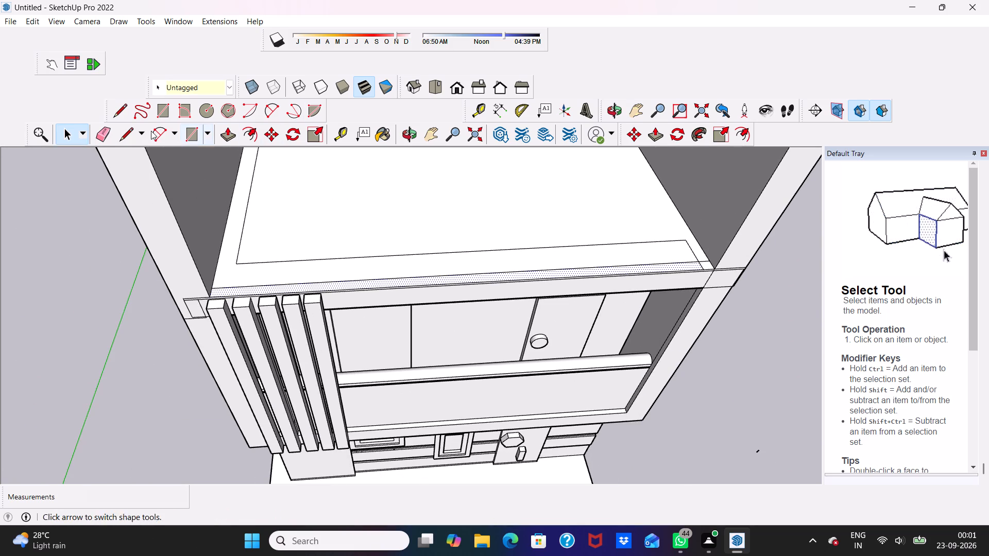
click(106, 132)
scroll(623, 259, up, 2)
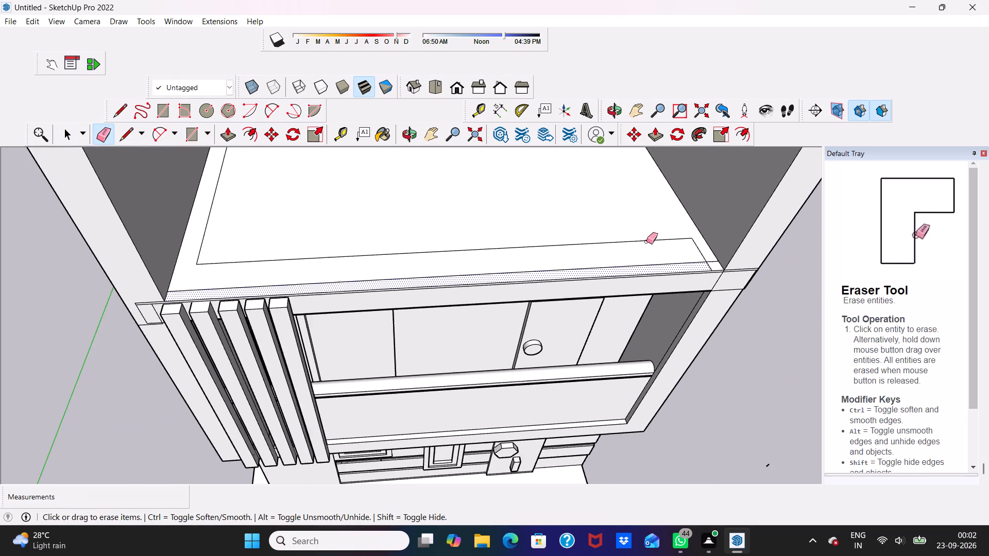
click(719, 271)
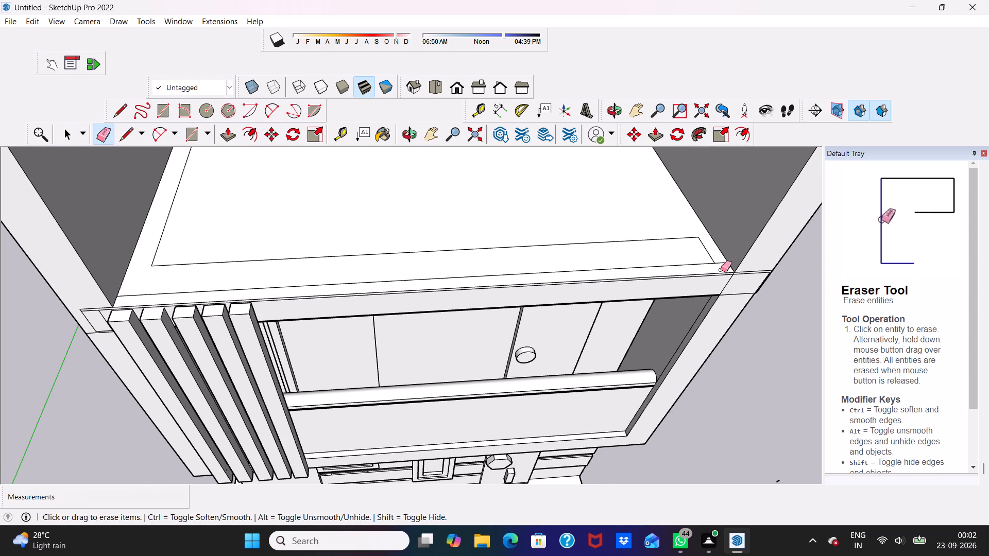
key(space)
Push/Pull the front strip on the roof slab upward by 2' to form a parapet between the posts.
click(395, 285)
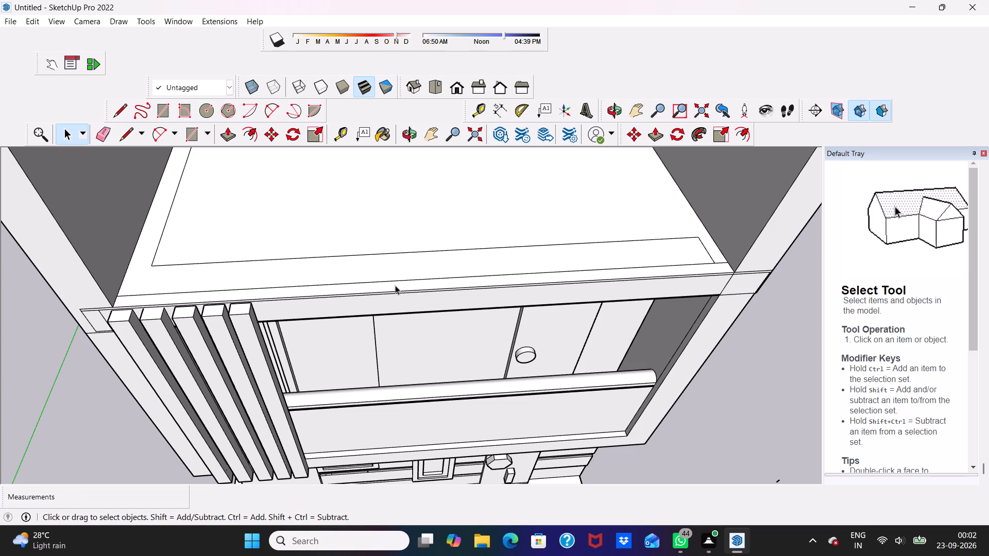
click(227, 129)
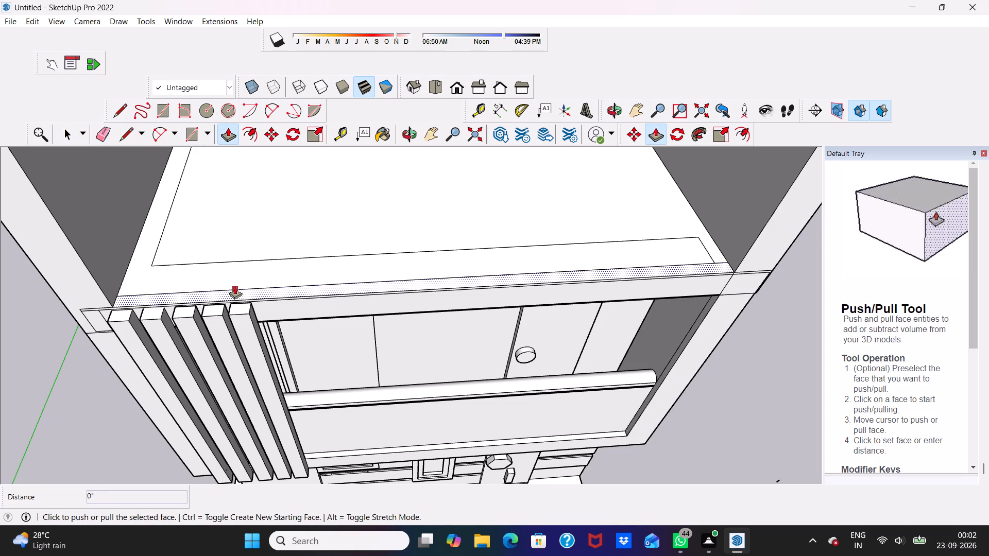
click(235, 286)
scroll(225, 221, down, 6)
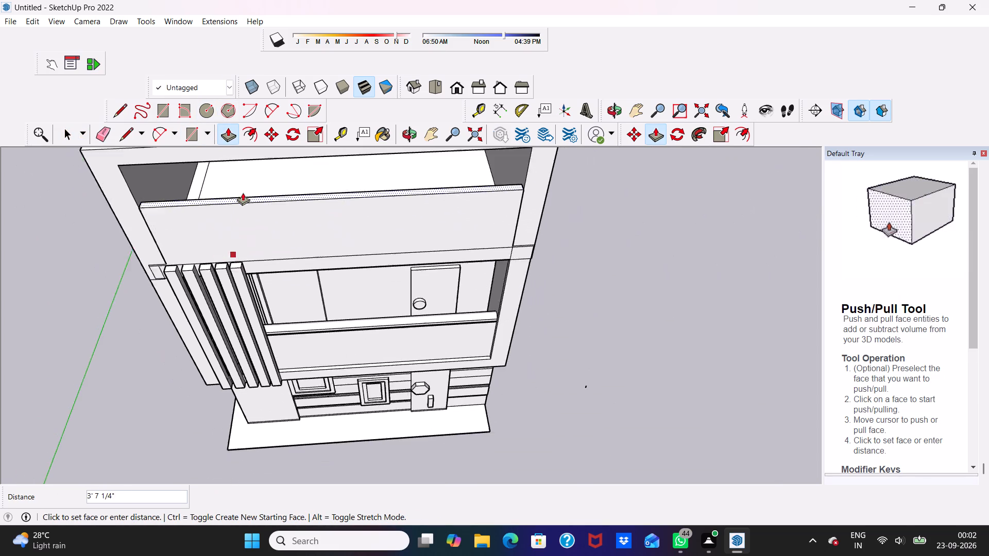
scroll(243, 193, down, 1)
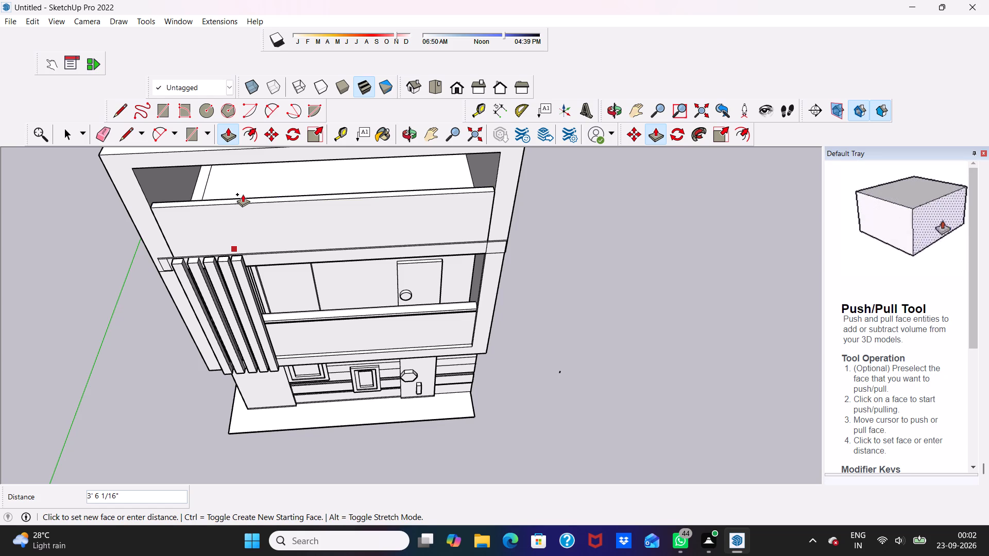
text(2')
key(Return)
scroll(269, 210, down, 1)
middle_drag(310, 250, 320, 196)
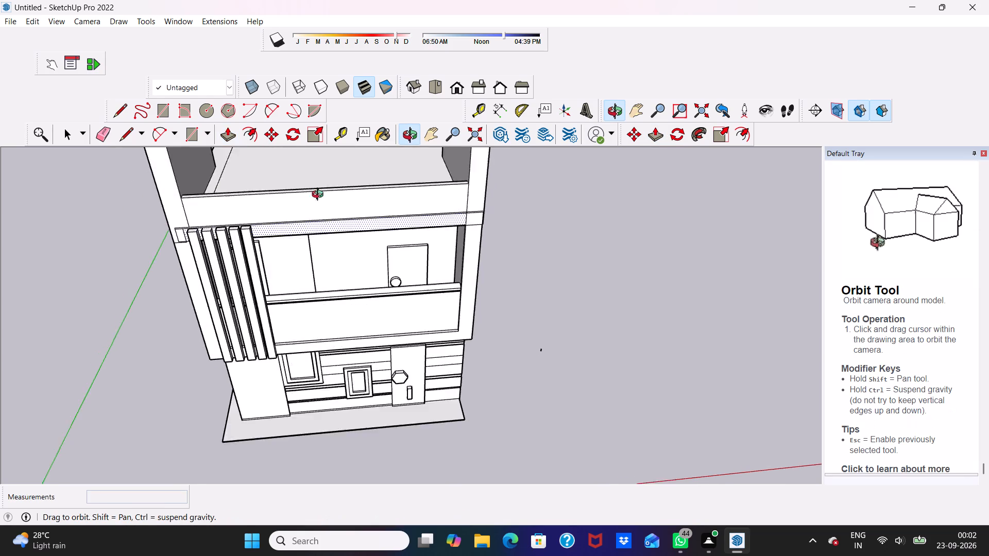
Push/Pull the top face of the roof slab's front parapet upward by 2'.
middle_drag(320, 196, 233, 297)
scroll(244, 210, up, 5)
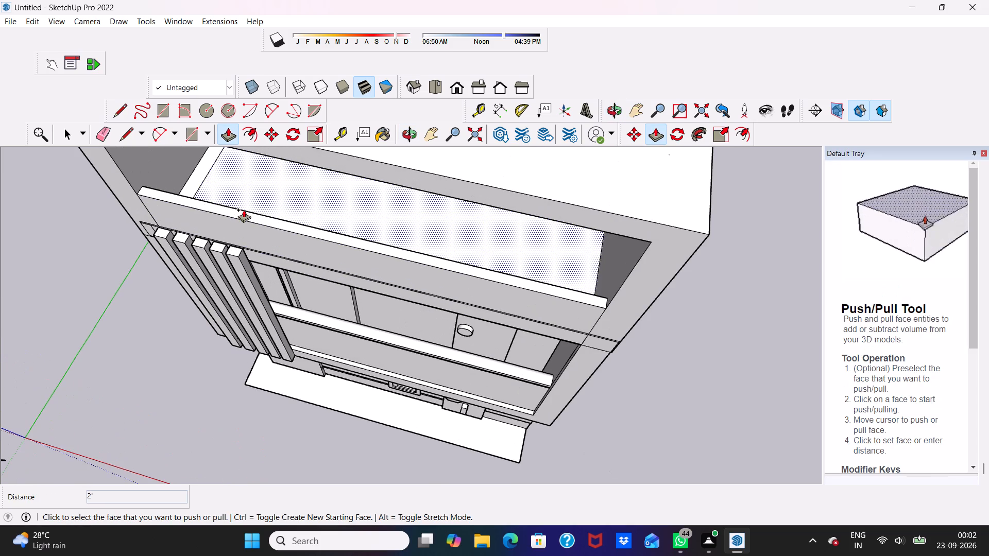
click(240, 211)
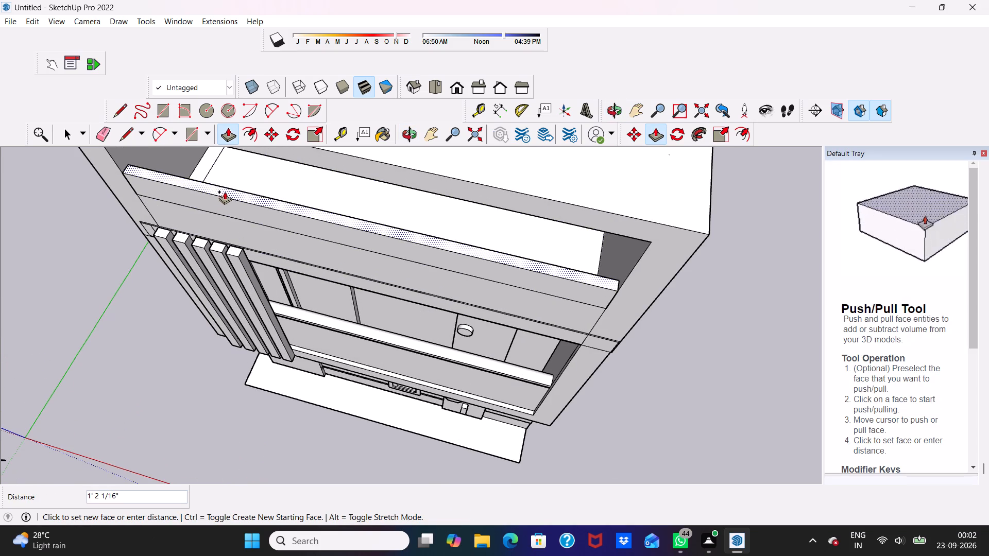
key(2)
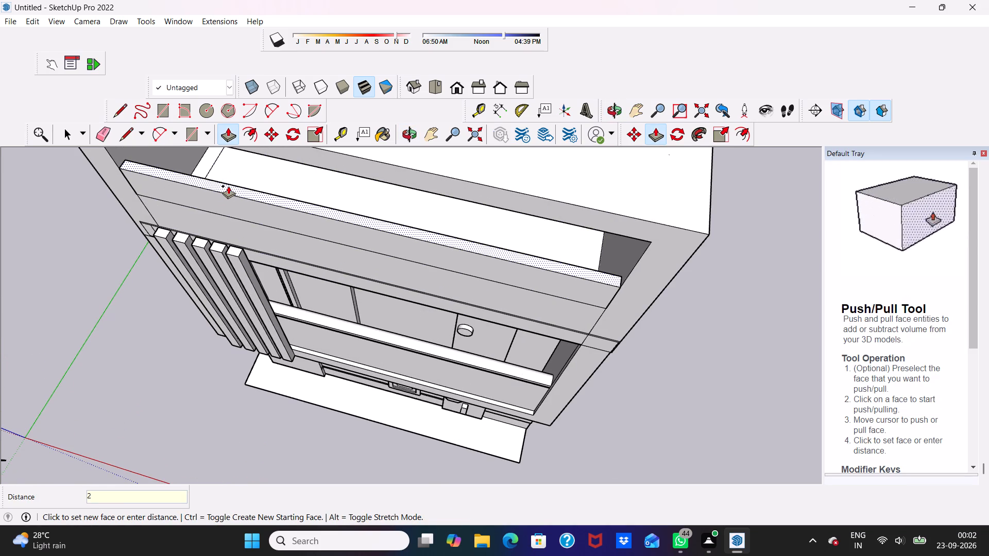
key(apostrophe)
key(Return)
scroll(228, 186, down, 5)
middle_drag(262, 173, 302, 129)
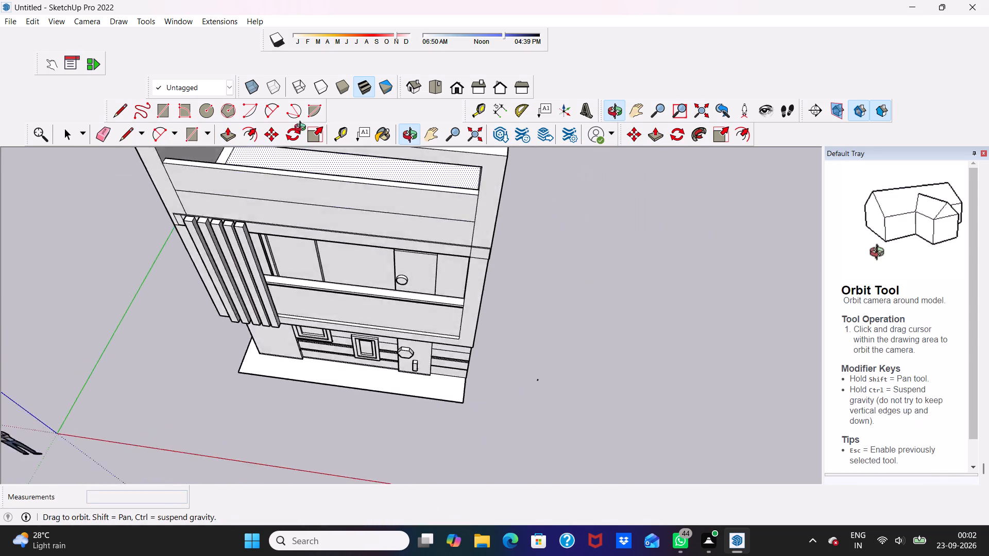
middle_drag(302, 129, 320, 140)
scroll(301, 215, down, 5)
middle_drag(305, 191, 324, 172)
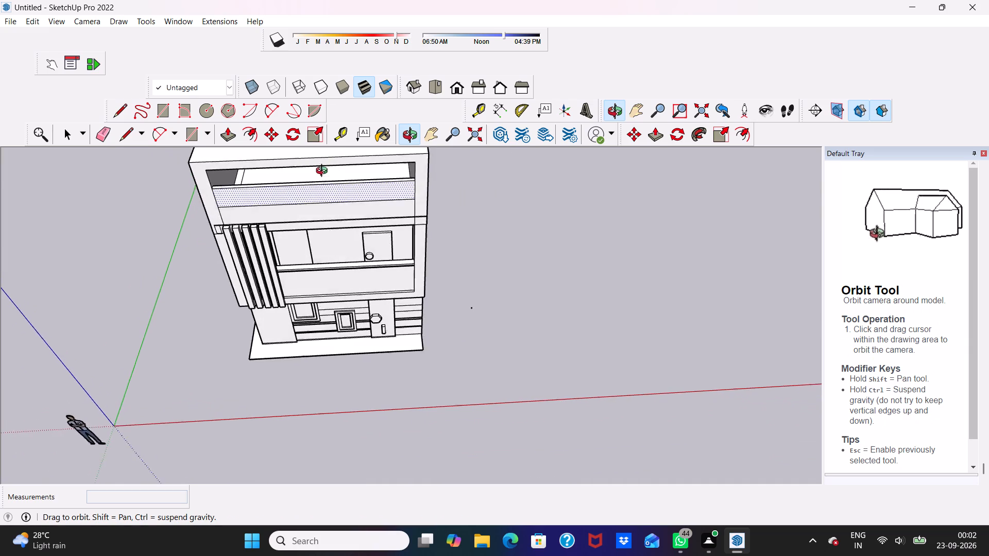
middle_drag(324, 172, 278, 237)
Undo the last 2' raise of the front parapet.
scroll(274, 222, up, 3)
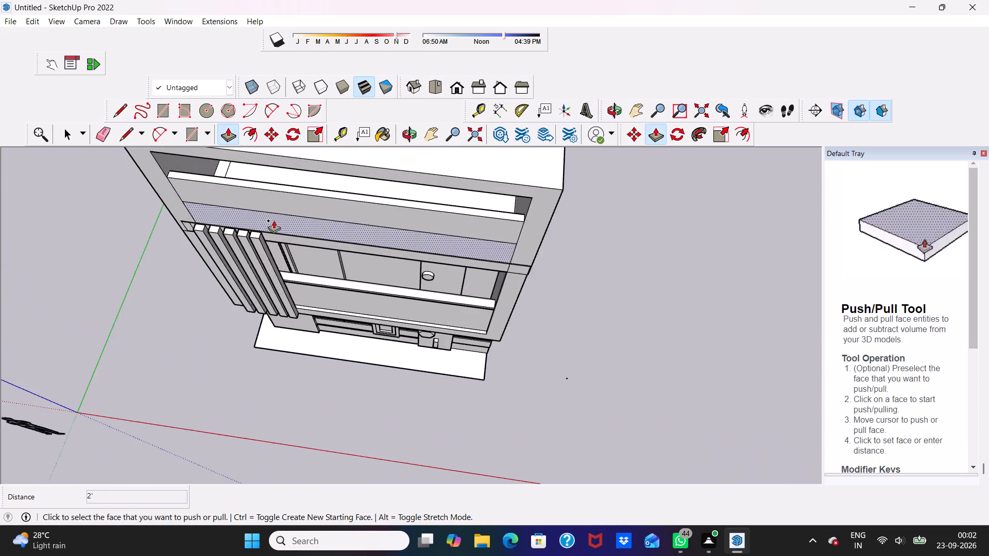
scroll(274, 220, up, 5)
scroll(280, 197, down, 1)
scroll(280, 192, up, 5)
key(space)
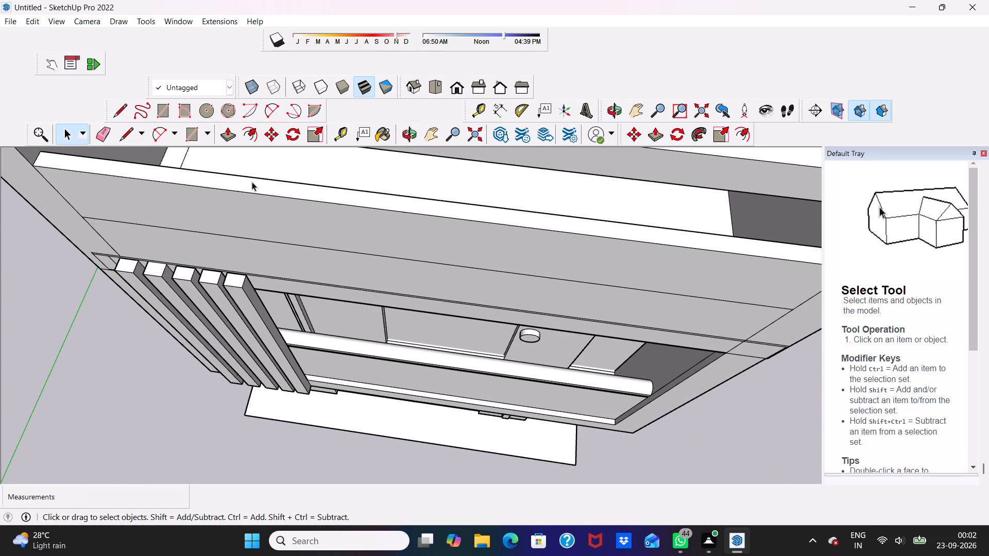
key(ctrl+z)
Push/Pull the top face of the front parapet upward by 1'.
click(183, 219)
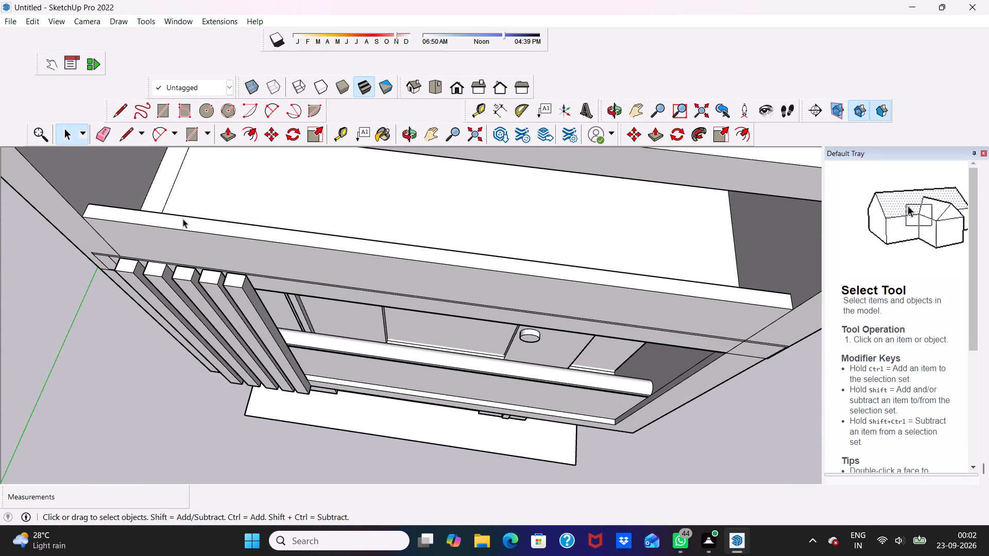
click(220, 131)
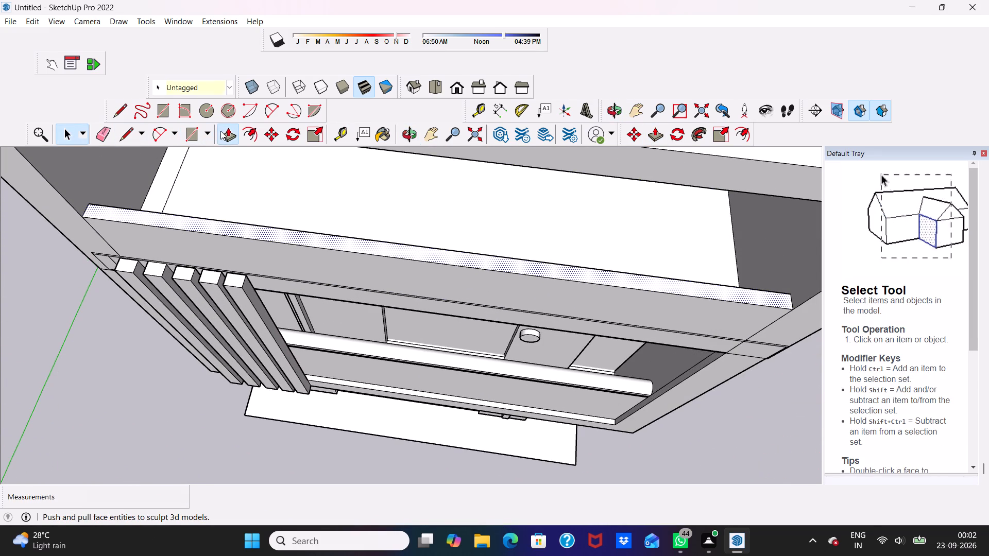
click(195, 212)
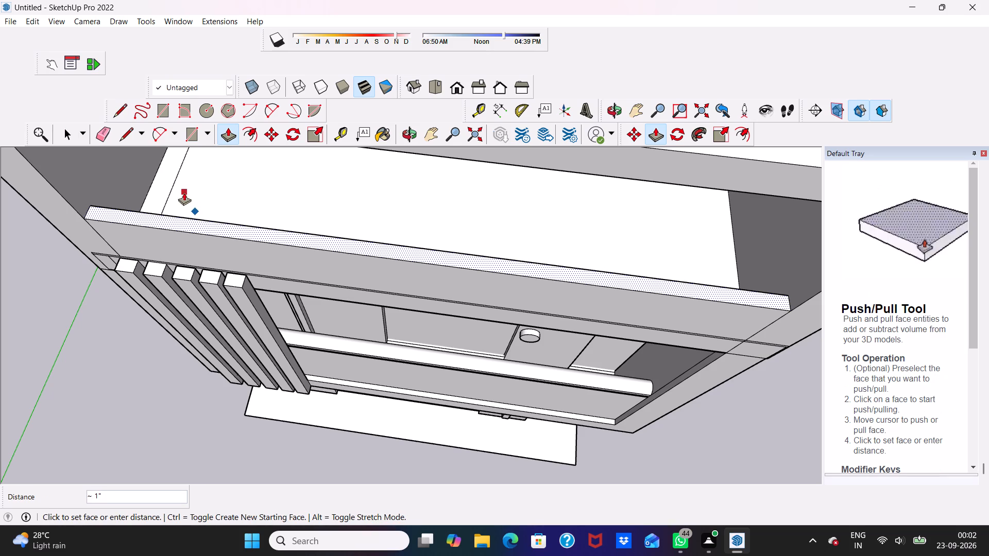
text(1')
key(Return)
In front view, draw a rectangle about 12' 11 5/16" by 2' 3/4" on the parapet's front face, from its top edge to the right post.
scroll(149, 186, down, 4)
middle_drag(210, 193, 212, 193)
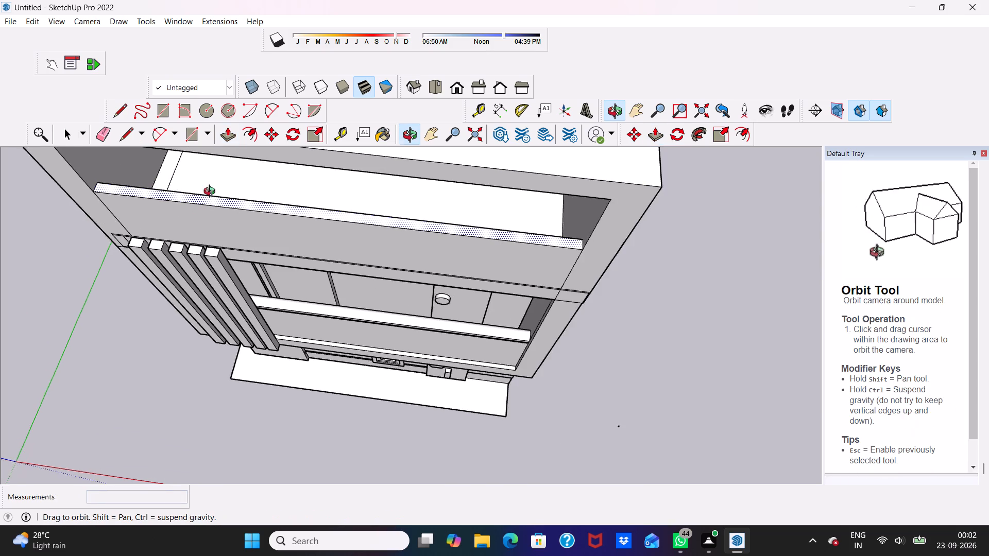
middle_drag(212, 193, 281, 147)
scroll(276, 201, down, 3)
middle_drag(287, 211, 286, 155)
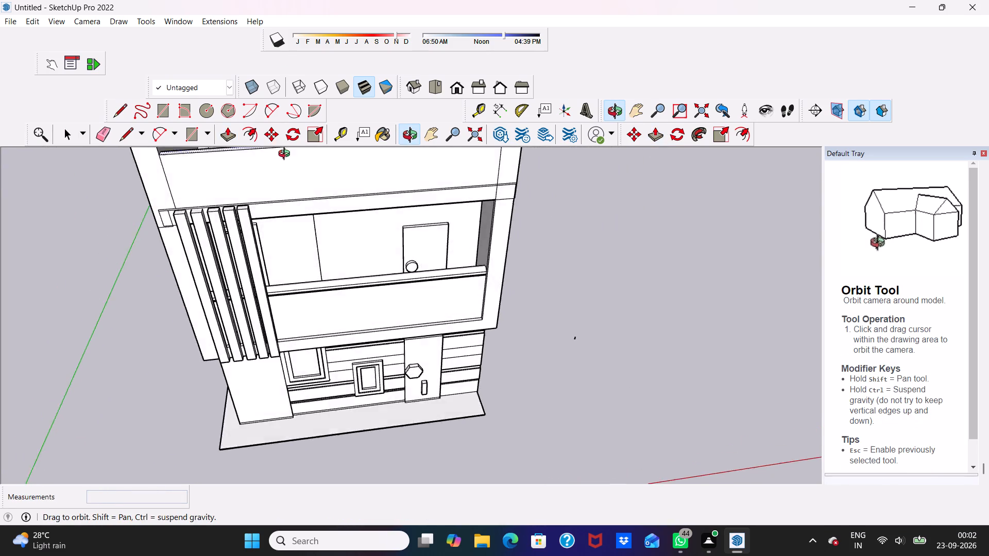
middle_drag(286, 155, 279, 168)
scroll(283, 167, up, 1)
scroll(283, 167, down, 5)
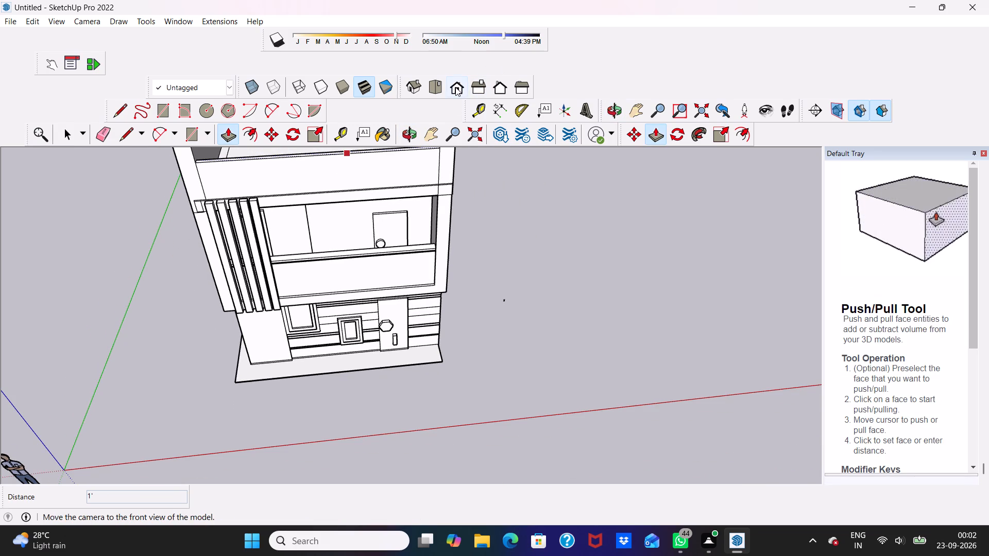
click(455, 87)
scroll(387, 203, down, 3)
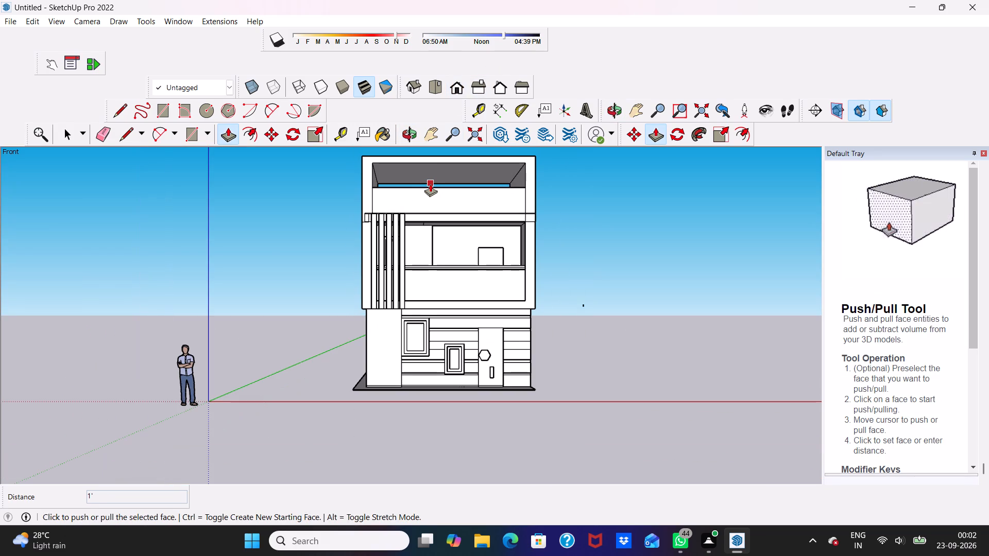
key(space)
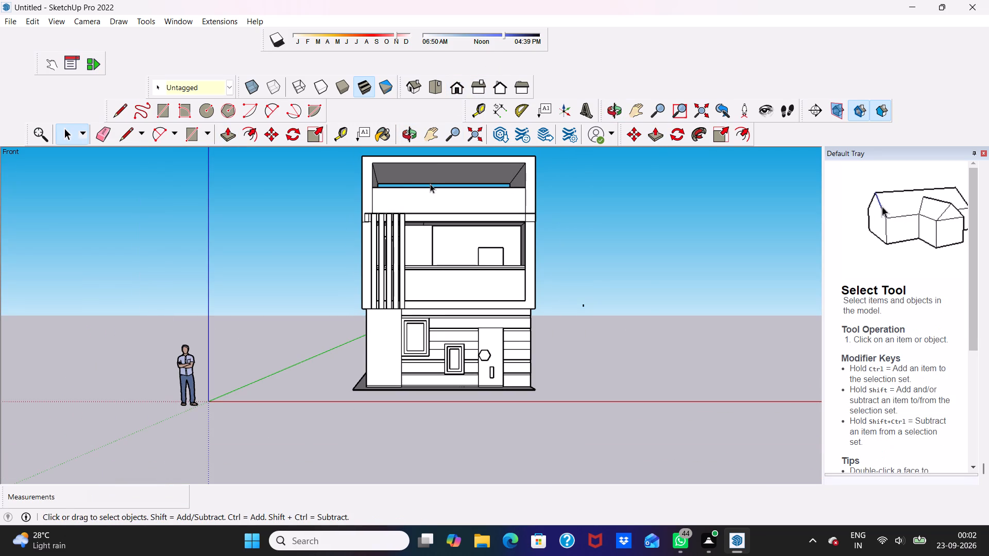
scroll(436, 185, up, 8)
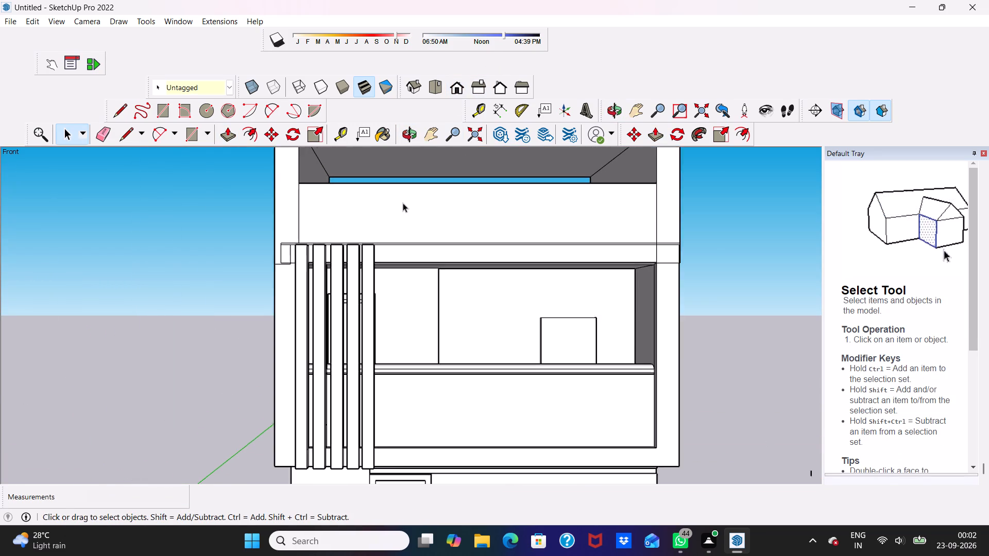
scroll(403, 203, up, 1)
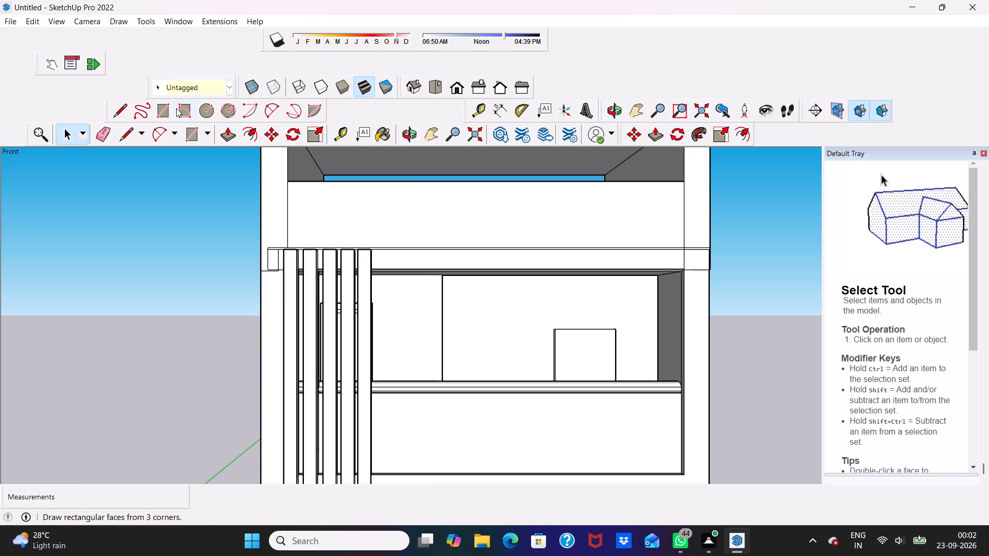
click(163, 111)
scroll(401, 178, up, 1)
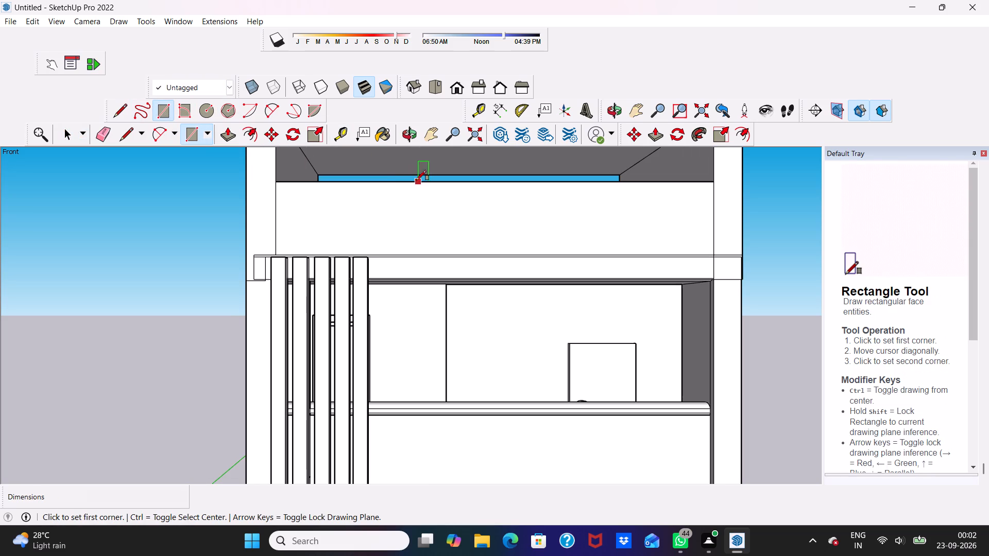
click(398, 183)
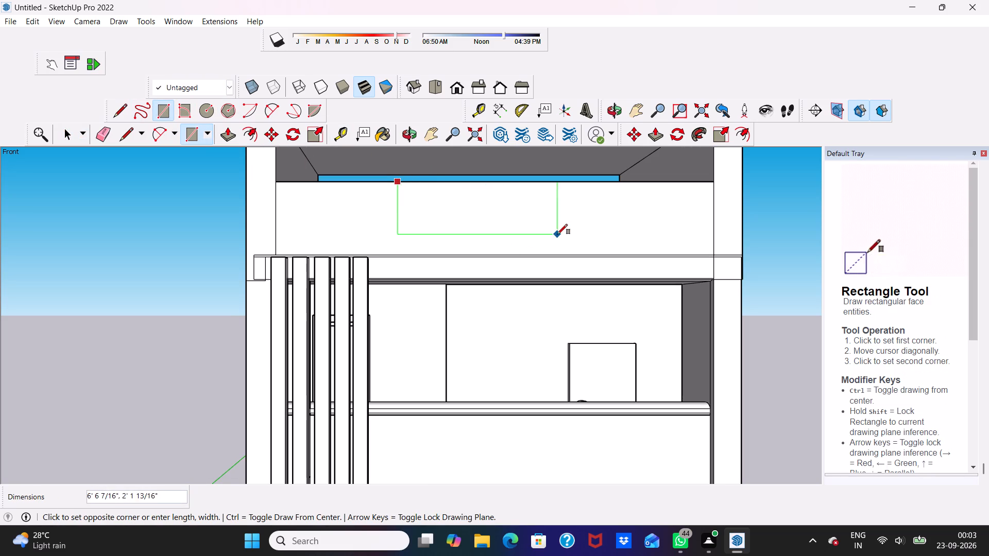
click(712, 232)
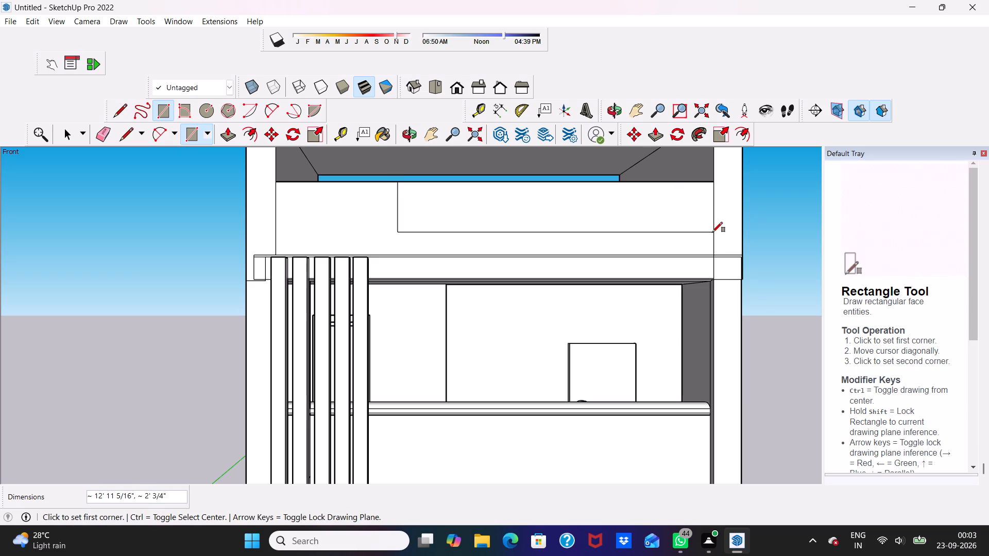
key(space)
Draw a line about 5" long across the parapet's top from the rectangle's upper-left corner to the back edge.
scroll(628, 210, down, 2)
middle_drag(628, 210, 602, 308)
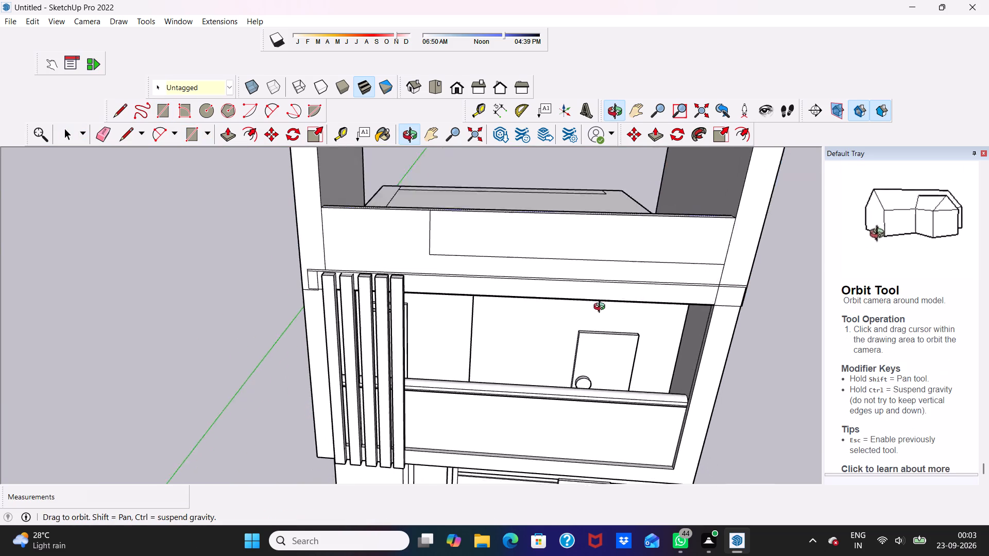
middle_drag(602, 308, 598, 328)
scroll(522, 229, up, 5)
middle_drag(436, 234, 435, 234)
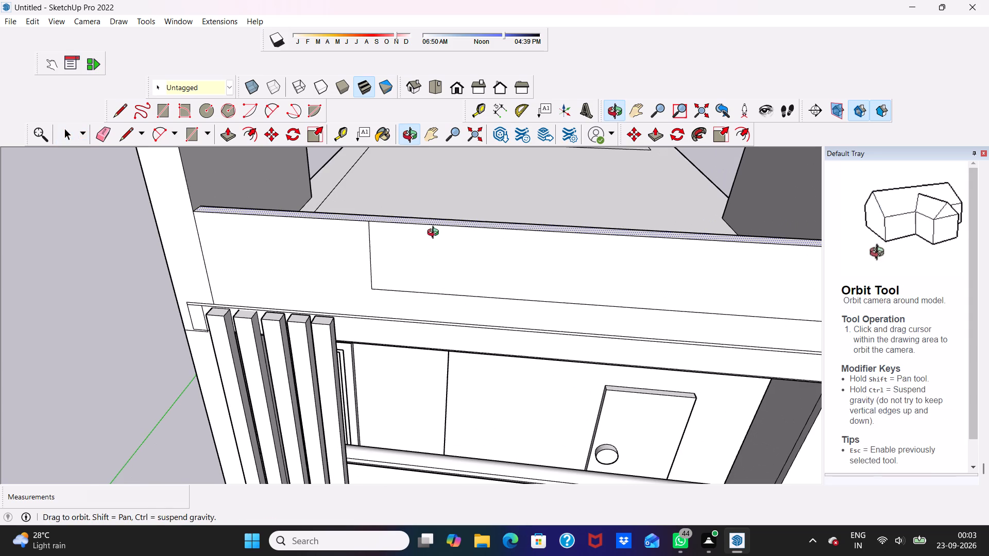
middle_drag(435, 234, 449, 292)
scroll(319, 268, up, 3)
click(132, 131)
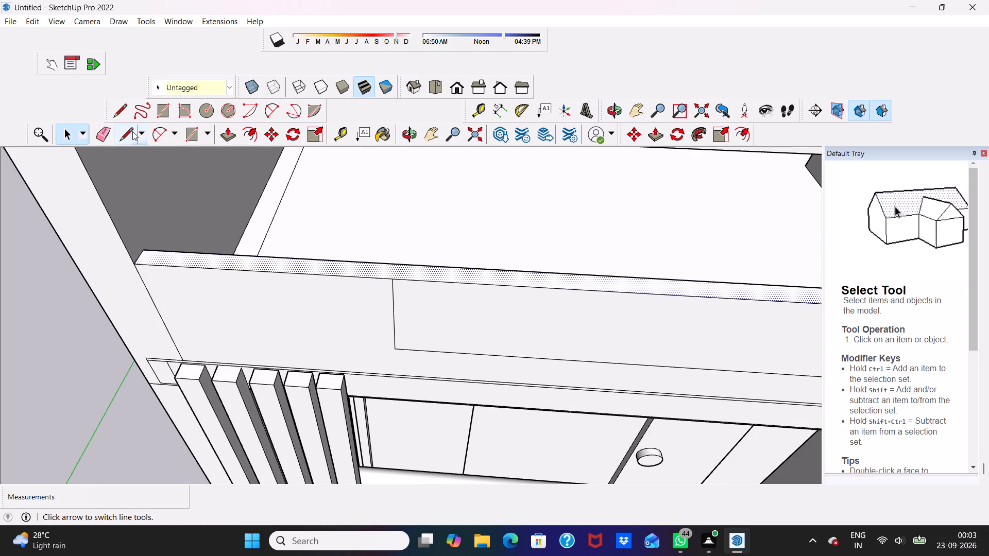
scroll(400, 287, up, 1)
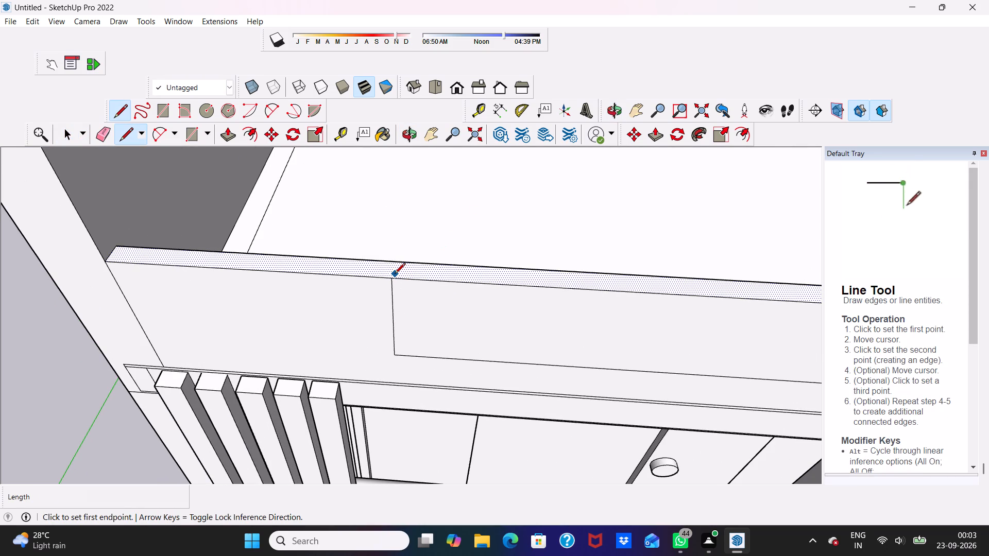
click(390, 281)
click(398, 265)
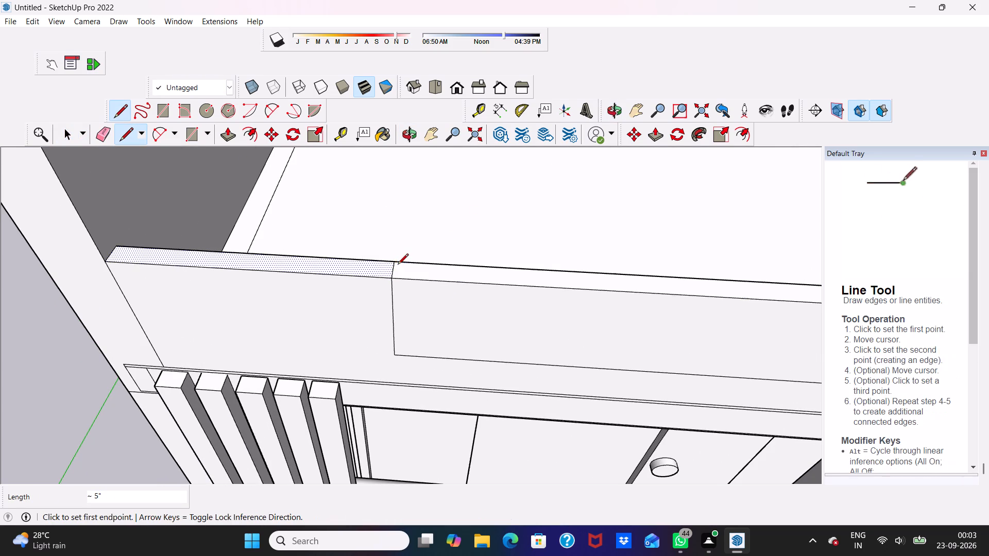
key(space)
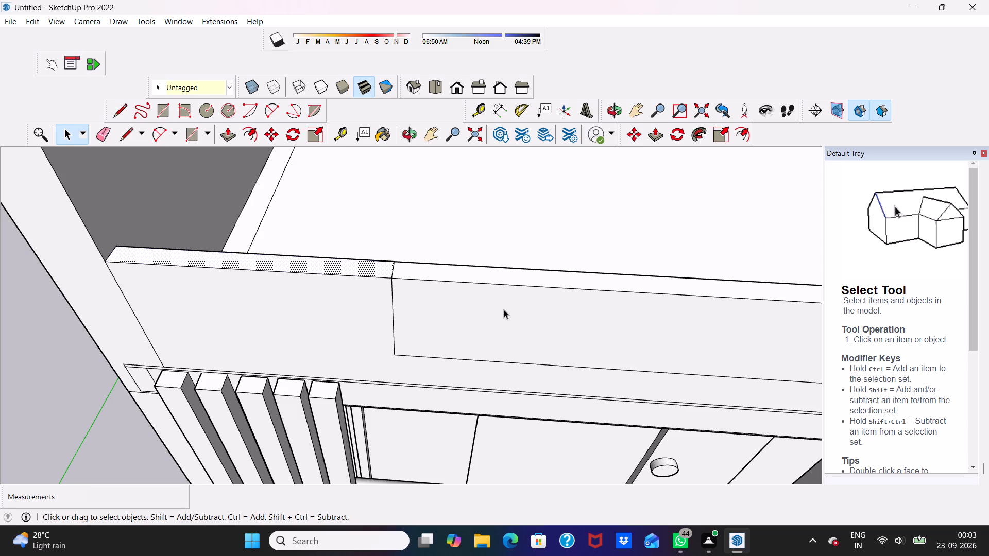
Push/Pull the rectangle on the parapet's front face inward by about 5", through the full thickness, to cut a notch.
click(231, 130)
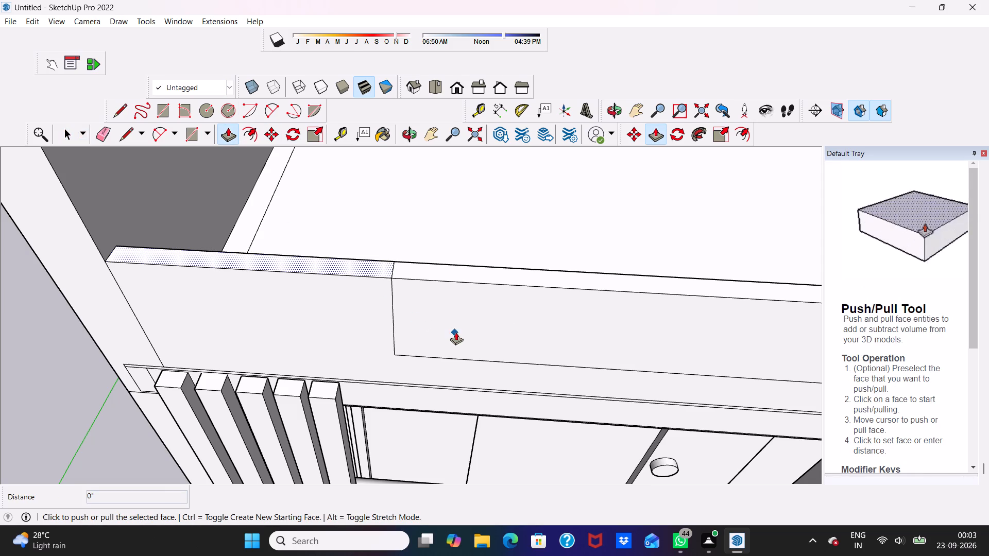
key(space)
key(space)
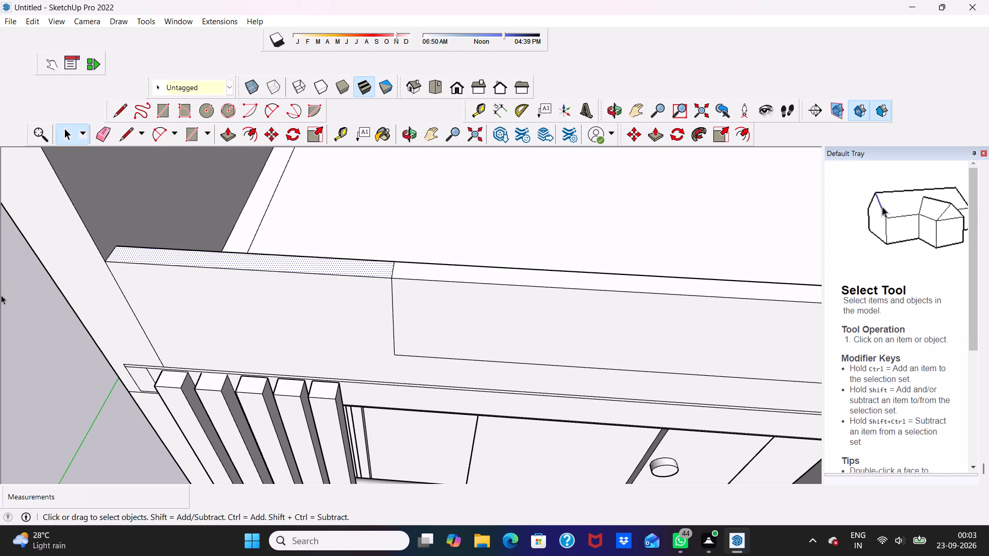
click(1, 295)
click(218, 129)
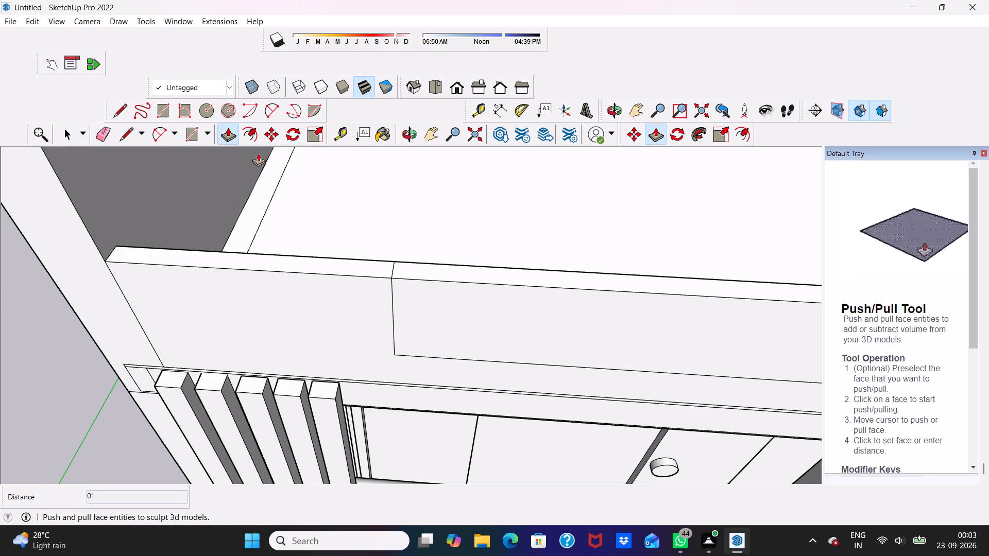
drag(535, 320, 542, 283)
scroll(542, 279, down, 2)
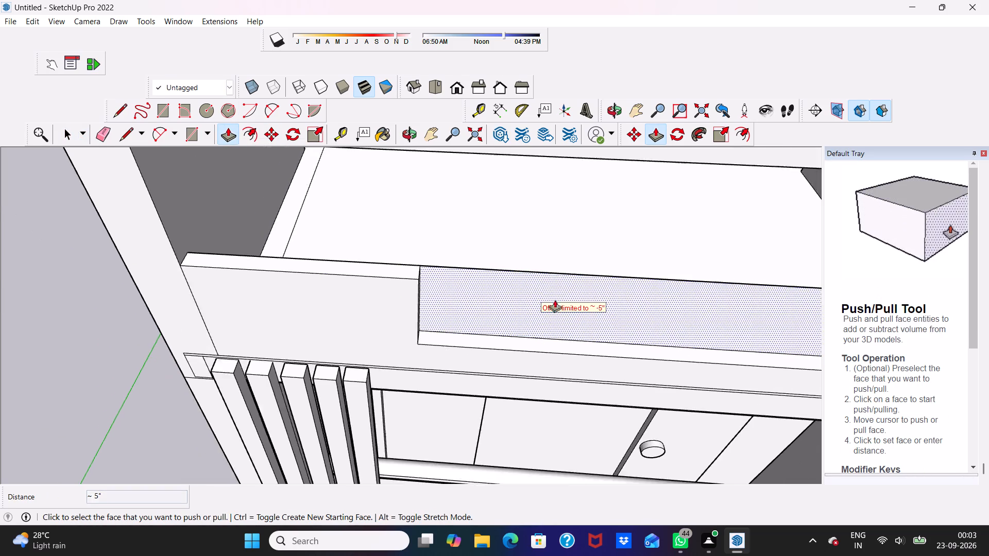
scroll(555, 300, down, 5)
middle_drag(558, 305, 415, 380)
scroll(501, 304, down, 3)
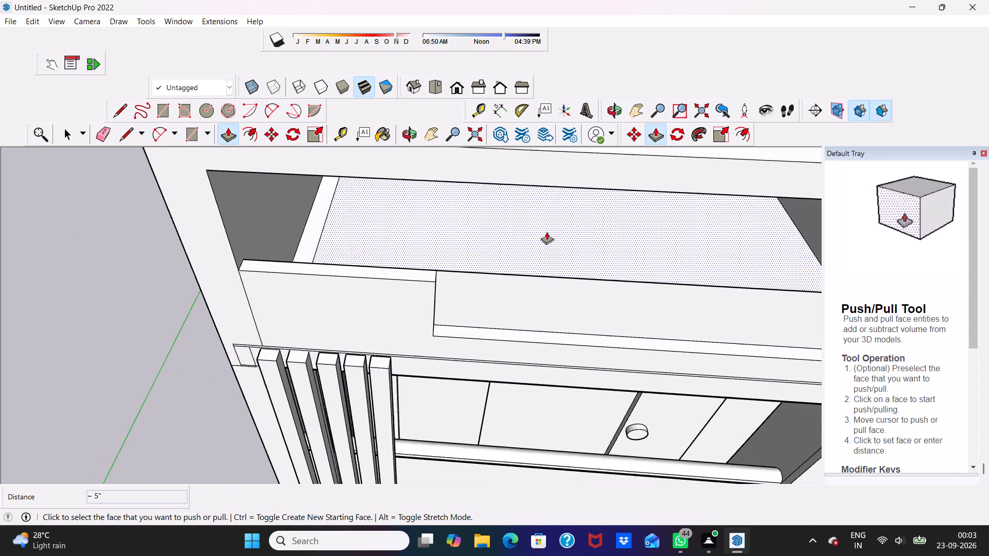
scroll(547, 232, down, 1)
key(space)
key(space)
Examine the notched front parapet and roof frame from above and from the front-right side.
scroll(533, 258, down, 1)
middle_drag(533, 258, 505, 306)
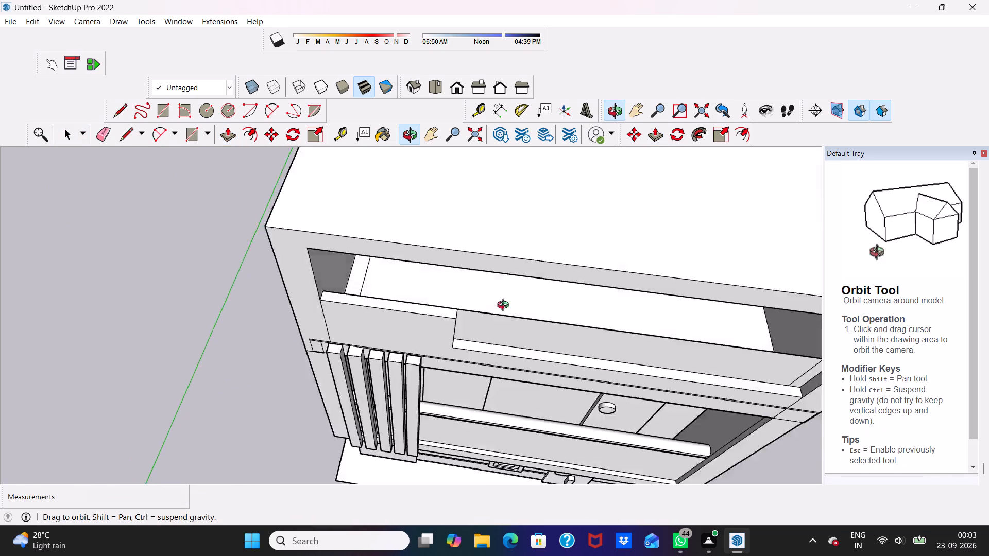
middle_drag(505, 306, 516, 230)
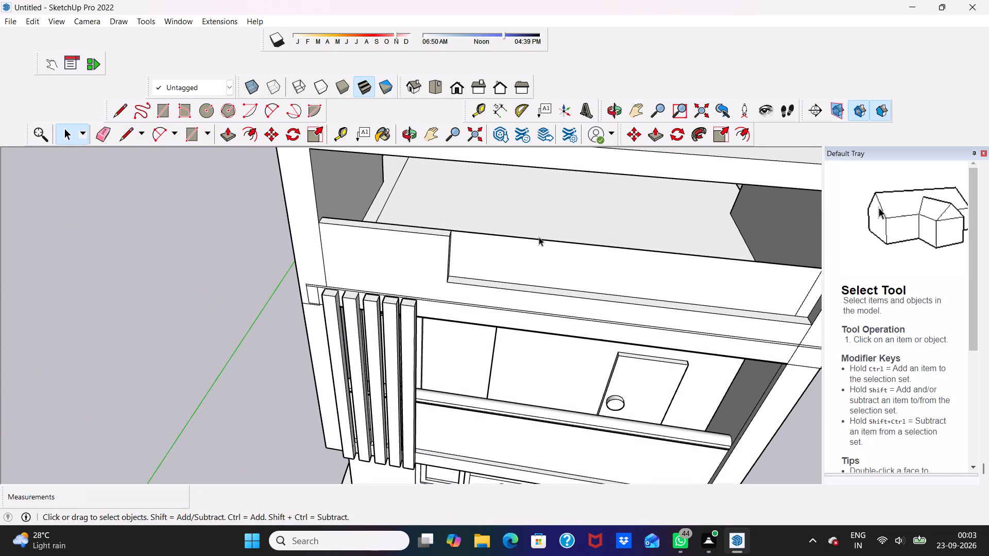
scroll(534, 263, down, 4)
middle_drag(535, 263, 538, 262)
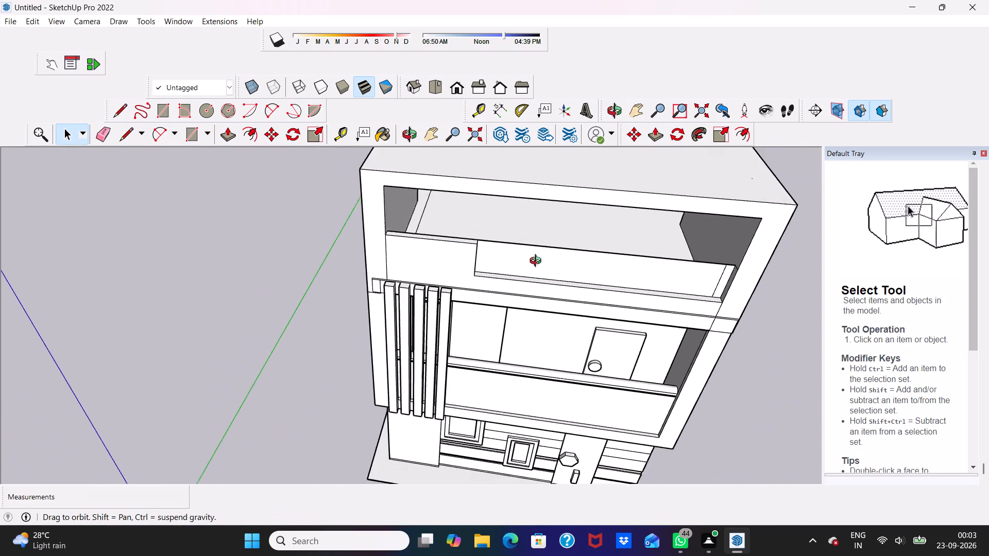
middle_drag(538, 262, 435, 219)
scroll(435, 219, up, 1)
scroll(435, 219, down, 4)
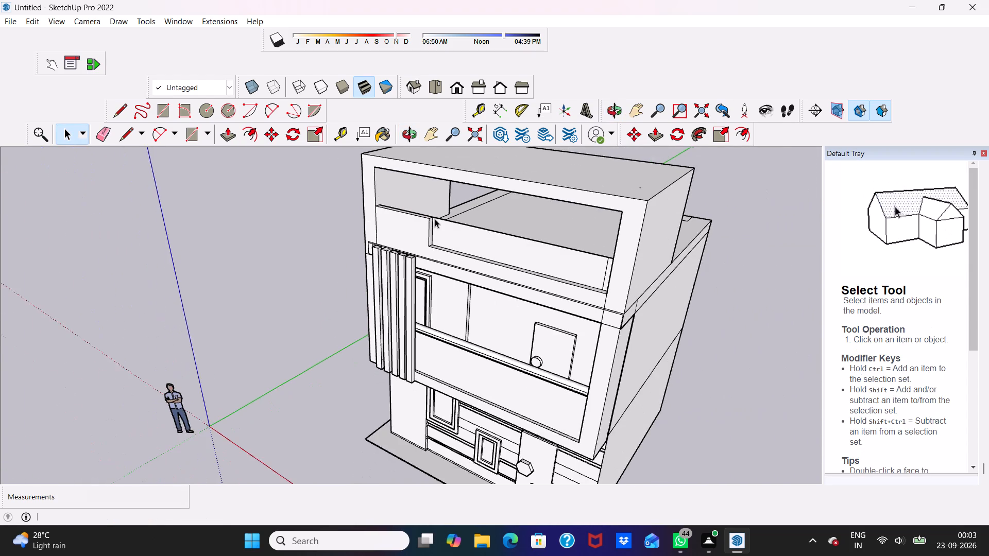
Erase the stray vertical line at the right end of the recessed parapet face and the short edge at its top corner.
middle_drag(435, 219, 613, 217)
scroll(613, 217, up, 6)
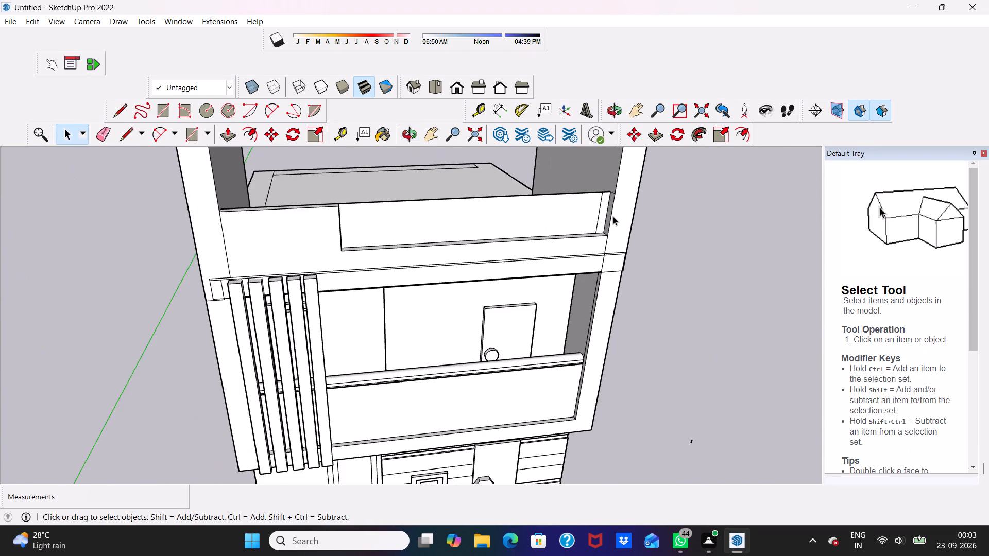
scroll(613, 216, up, 5)
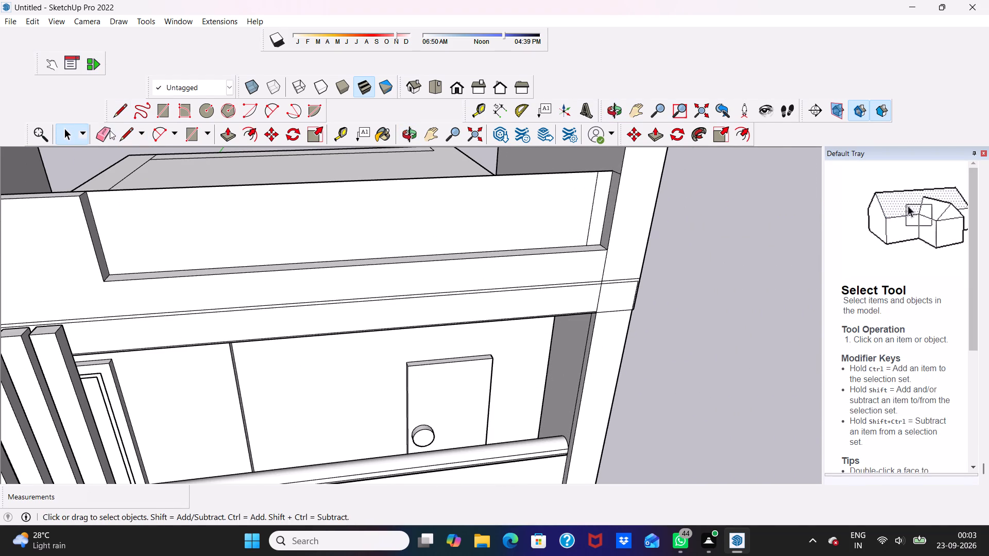
click(103, 127)
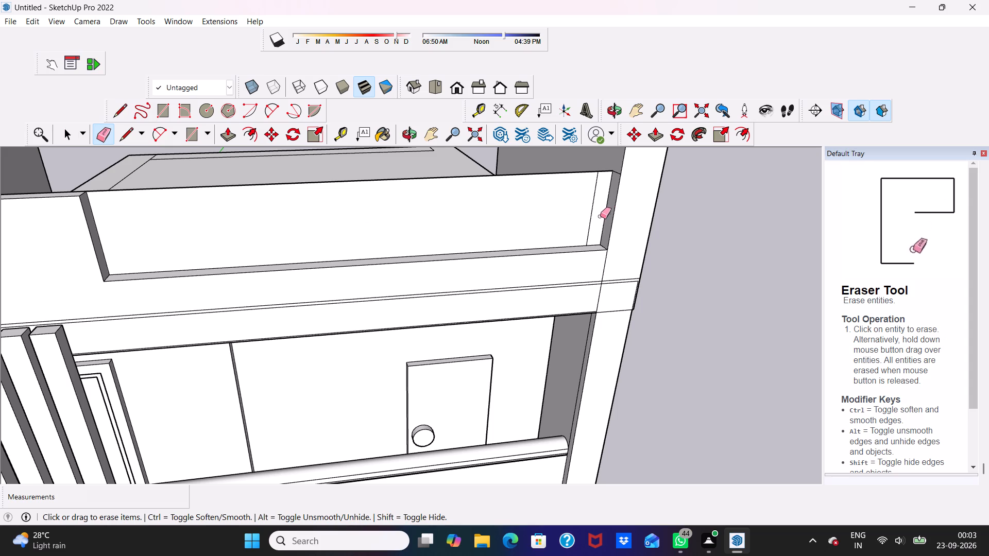
click(589, 229)
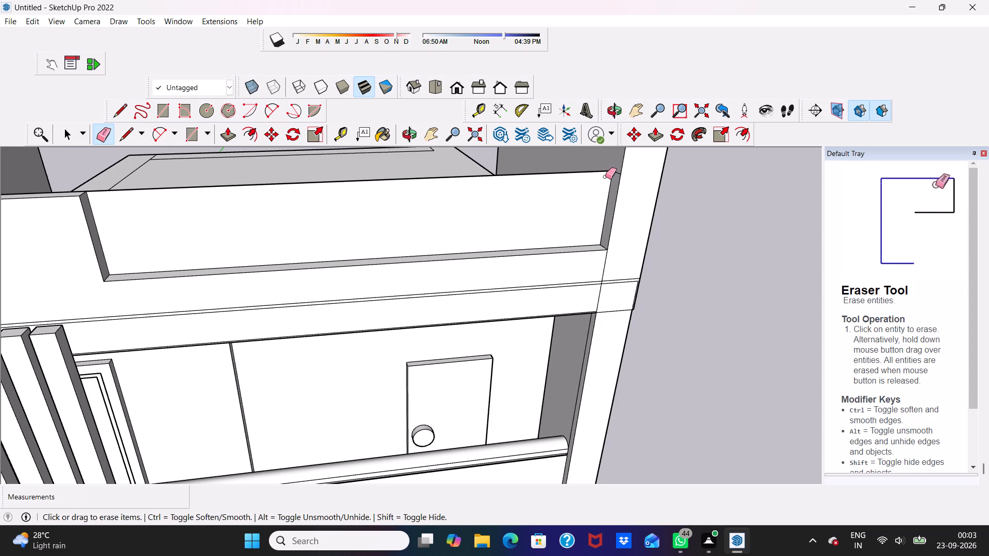
click(616, 172)
scroll(603, 186, down, 5)
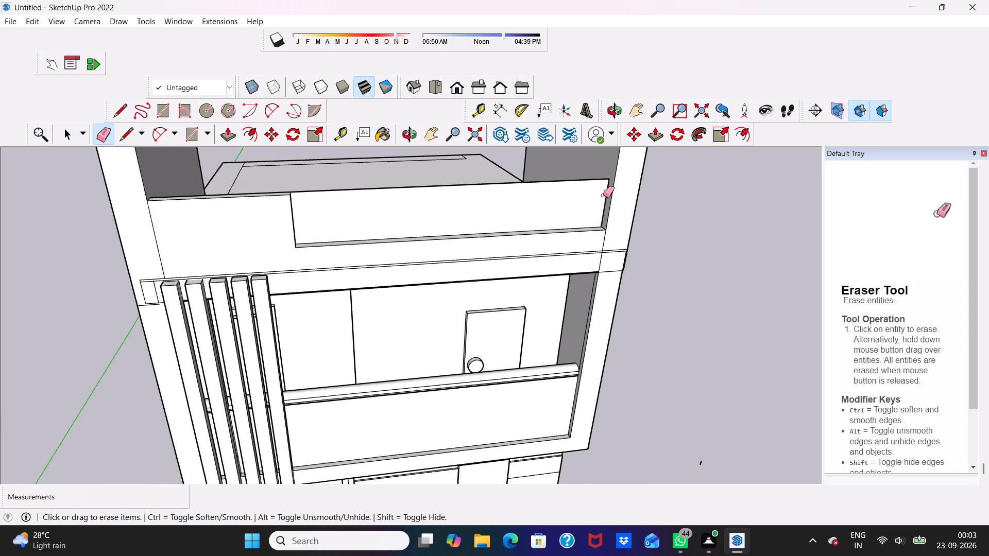
scroll(603, 195, up, 1)
middle_drag(603, 196, 433, 240)
scroll(434, 246, up, 1)
key(space)
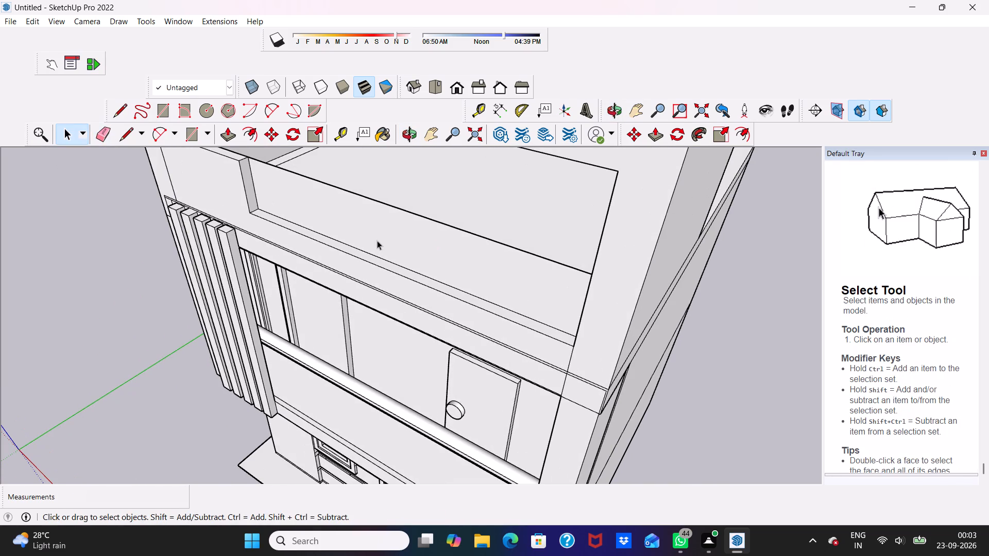
Draw a vertical circle of about 2 3/8" radius centred on the back top corner at the left end of the parapet recess.
middle_drag(304, 236, 392, 169)
scroll(392, 169, down, 7)
scroll(453, 192, up, 1)
scroll(455, 198, down, 1)
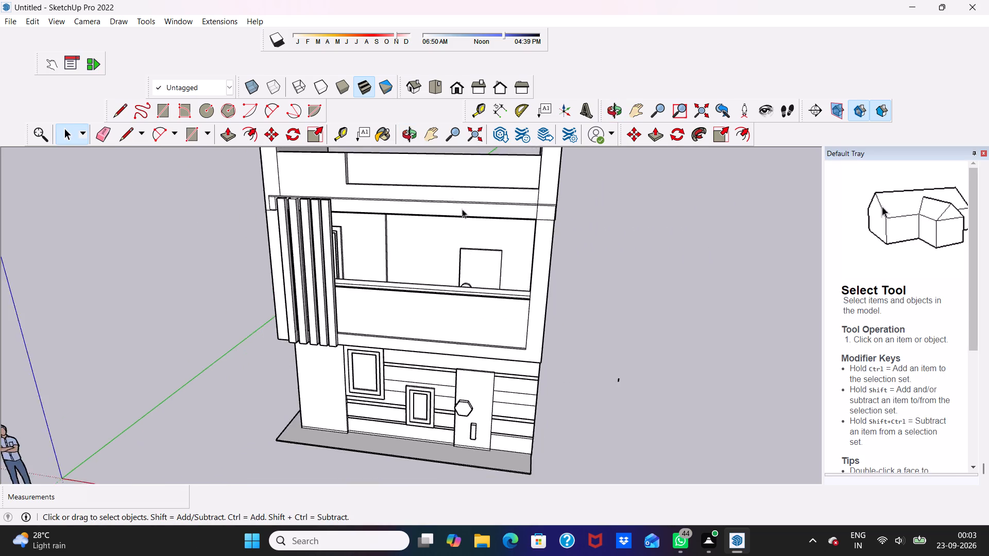
scroll(462, 209, down, 4)
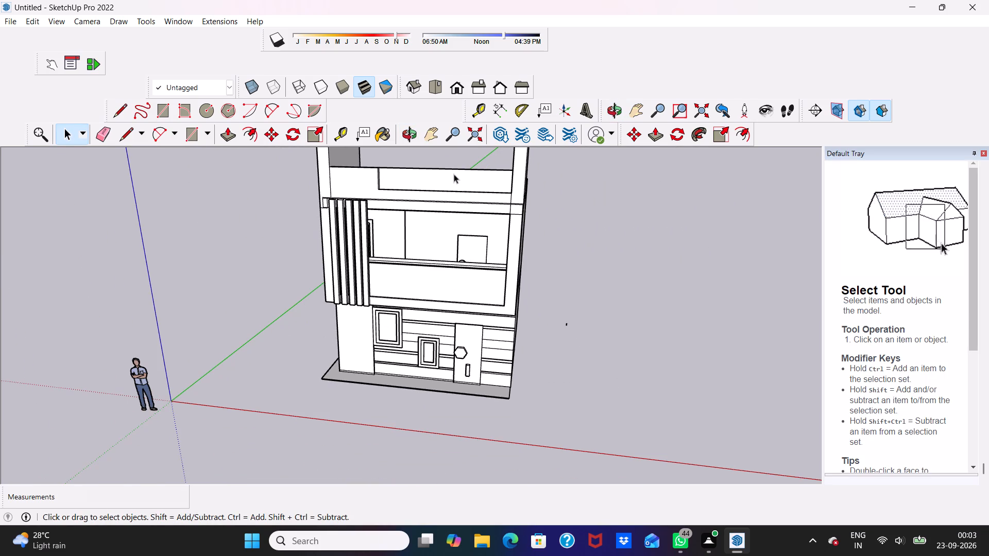
scroll(454, 174, up, 4)
scroll(454, 174, down, 2)
middle_drag(454, 174, 411, 262)
scroll(428, 179, up, 5)
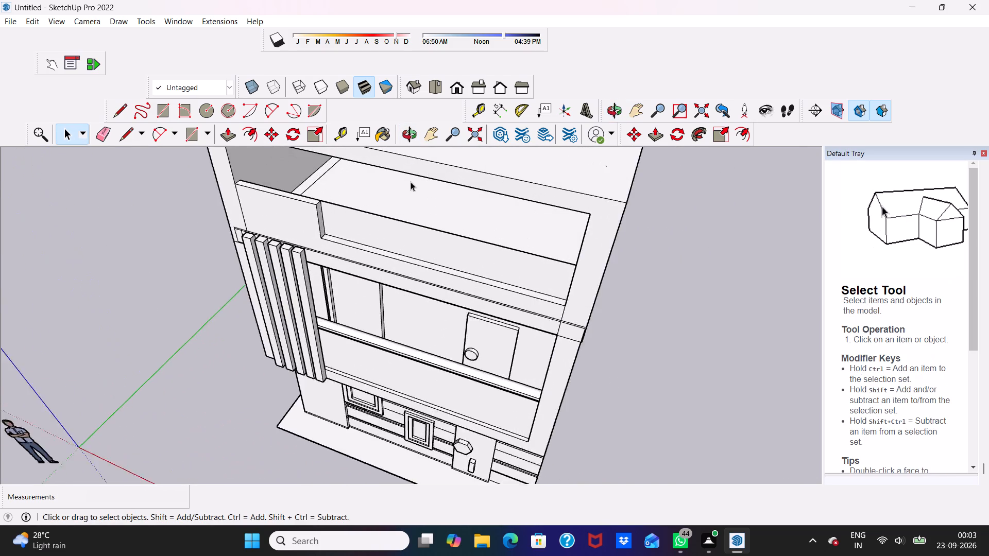
scroll(411, 182, up, 4)
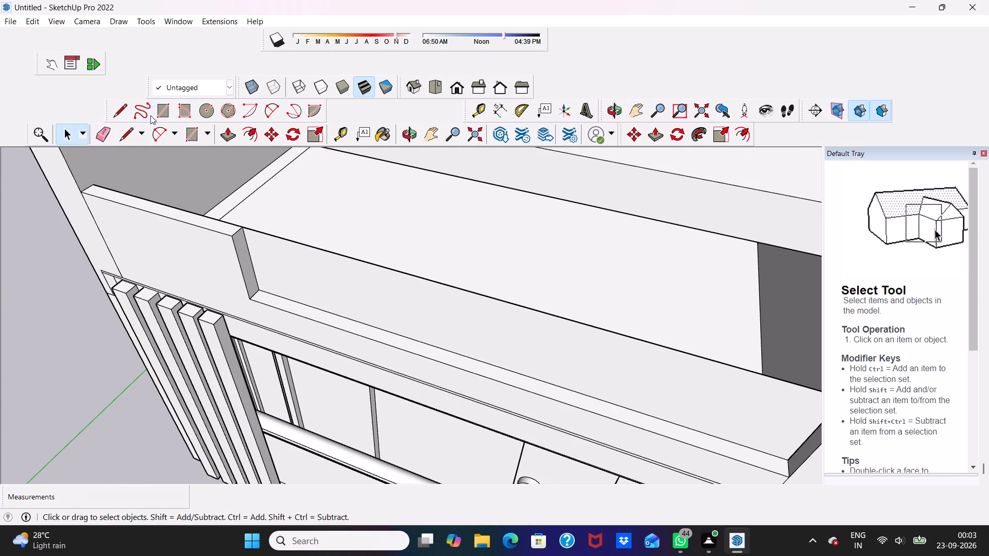
click(207, 106)
scroll(257, 192, up, 3)
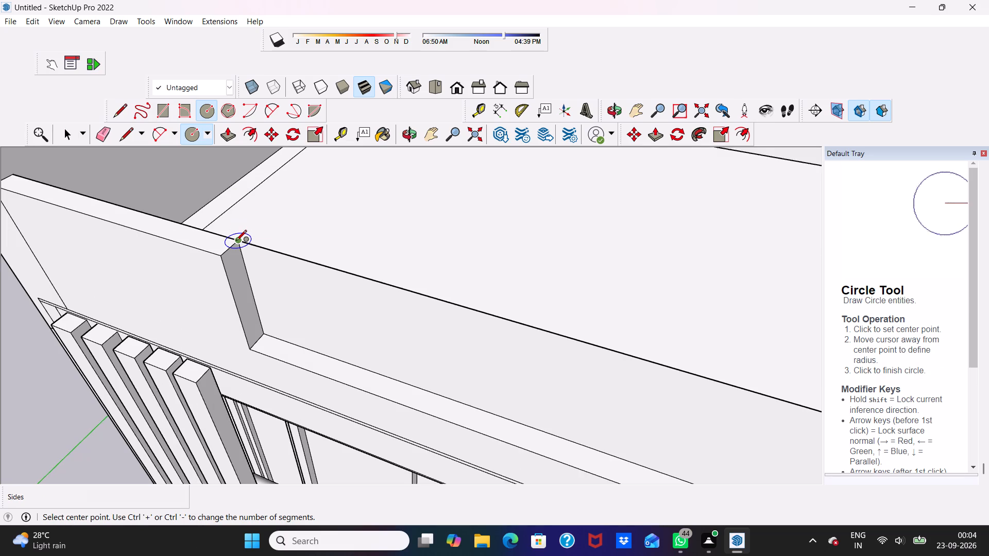
click(236, 244)
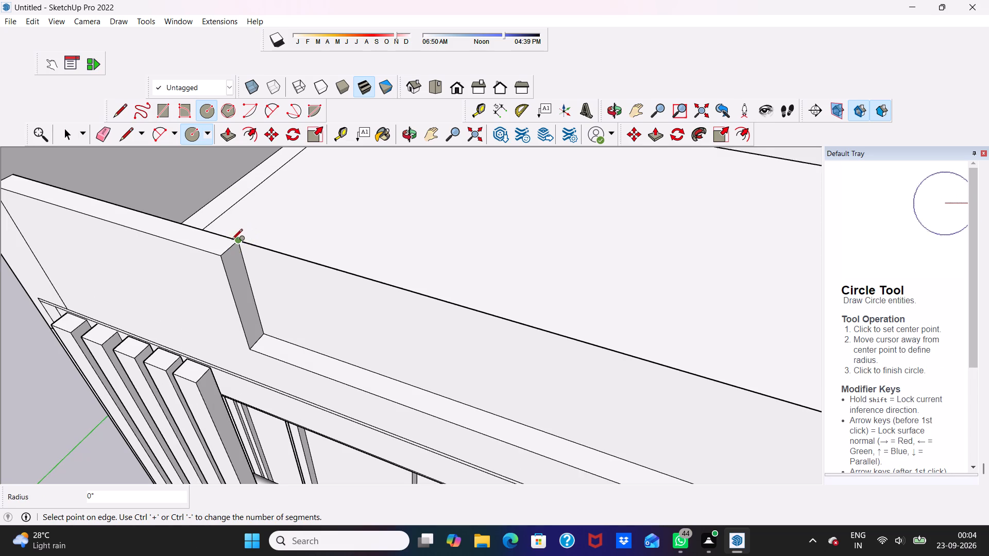
scroll(238, 249, up, 1)
click(242, 251)
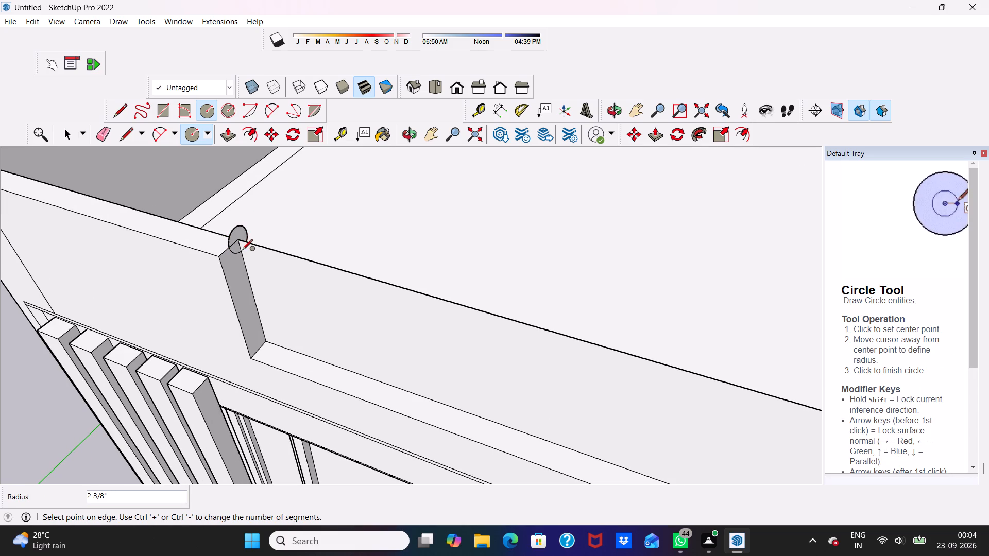
key(space)
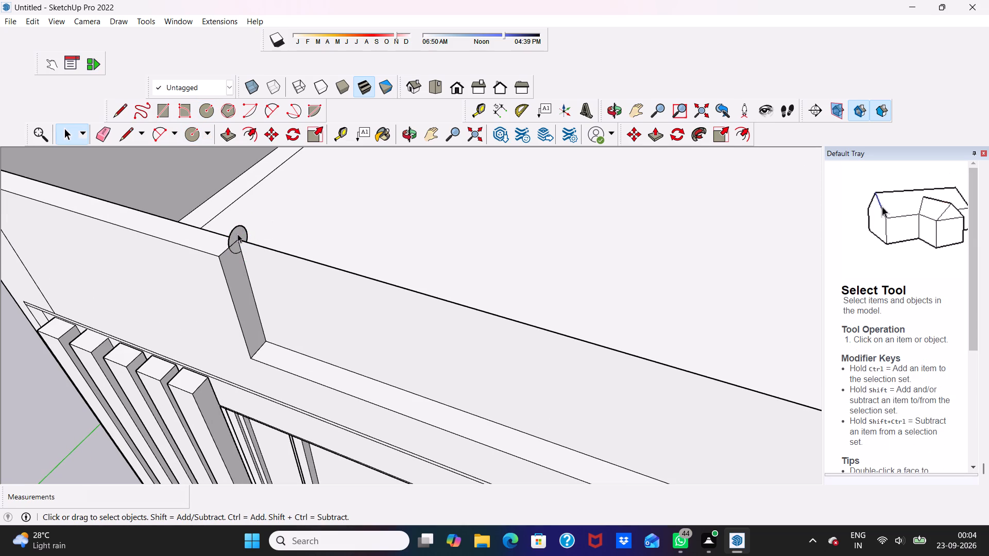
Push/Pull the circle about 12' 11 5/16" along the recessed parapet's top edge to the right post, forming a round rail.
click(237, 234)
click(231, 132)
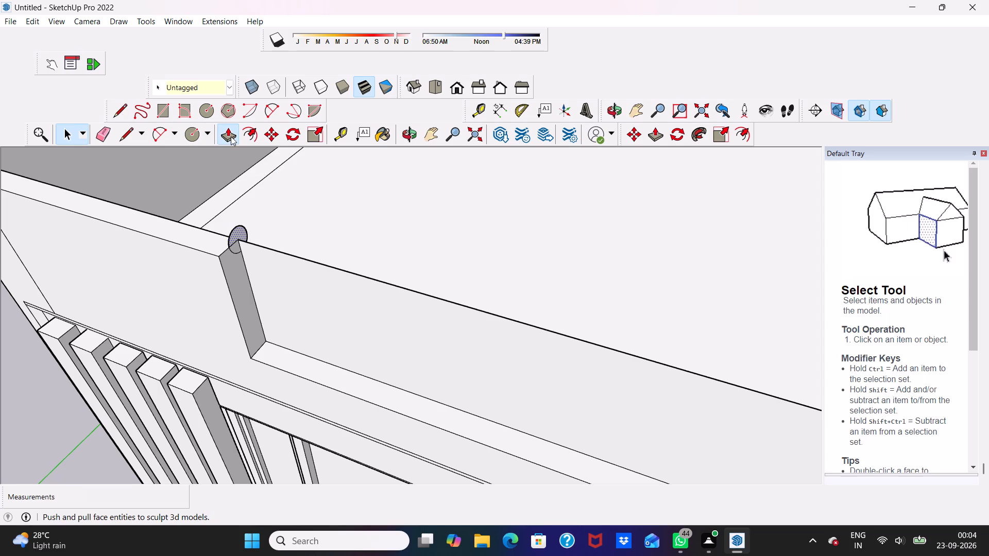
click(244, 228)
scroll(320, 258, down, 7)
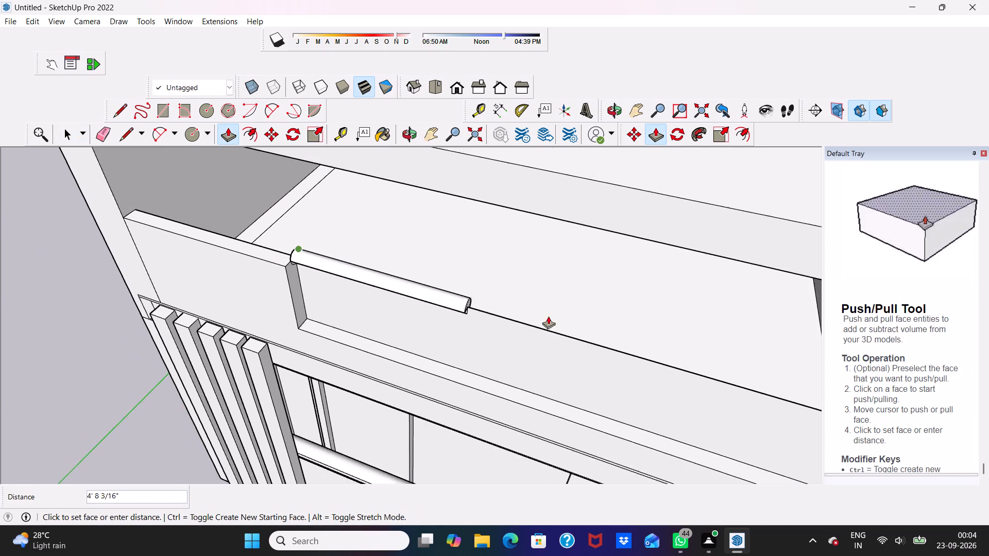
scroll(548, 316, down, 4)
scroll(637, 369, up, 1)
scroll(637, 369, down, 2)
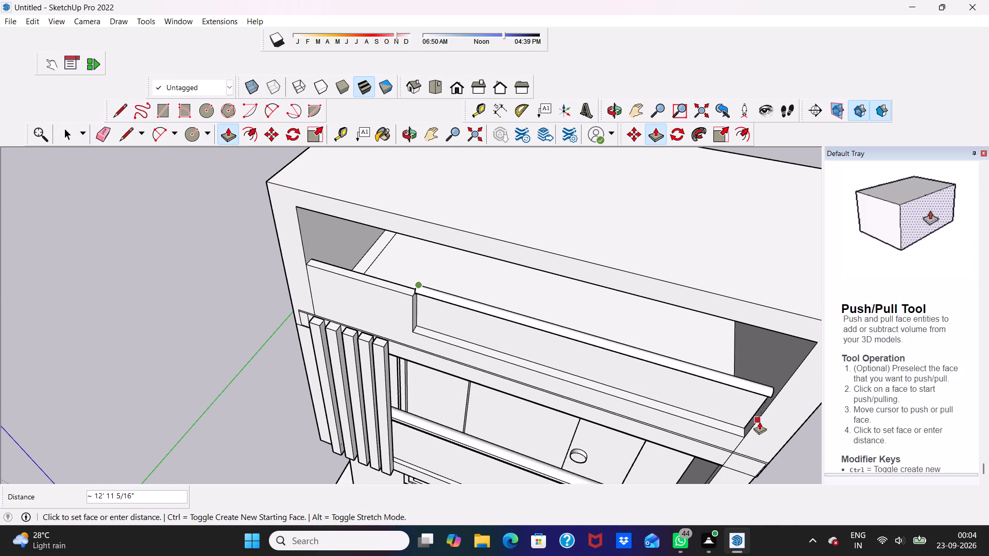
click(759, 422)
Erase the rail's lower edge line on the recessed parapet face and the leftover arc at its left end.
middle_drag(728, 416, 762, 295)
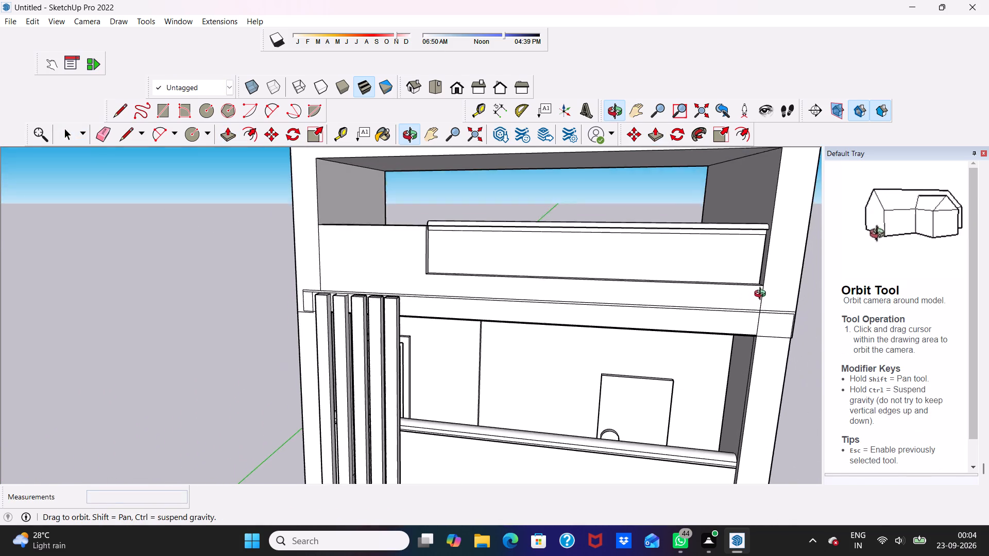
middle_drag(762, 295, 763, 292)
drag(763, 292, 758, 288)
key(n)
scroll(572, 282, up, 4)
key(space)
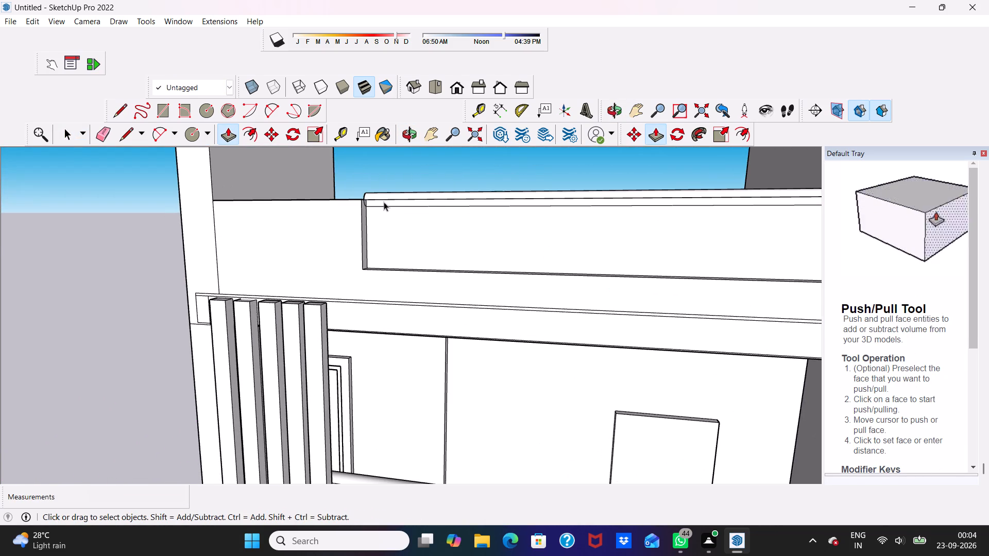
scroll(432, 198, up, 1)
key(space)
click(100, 128)
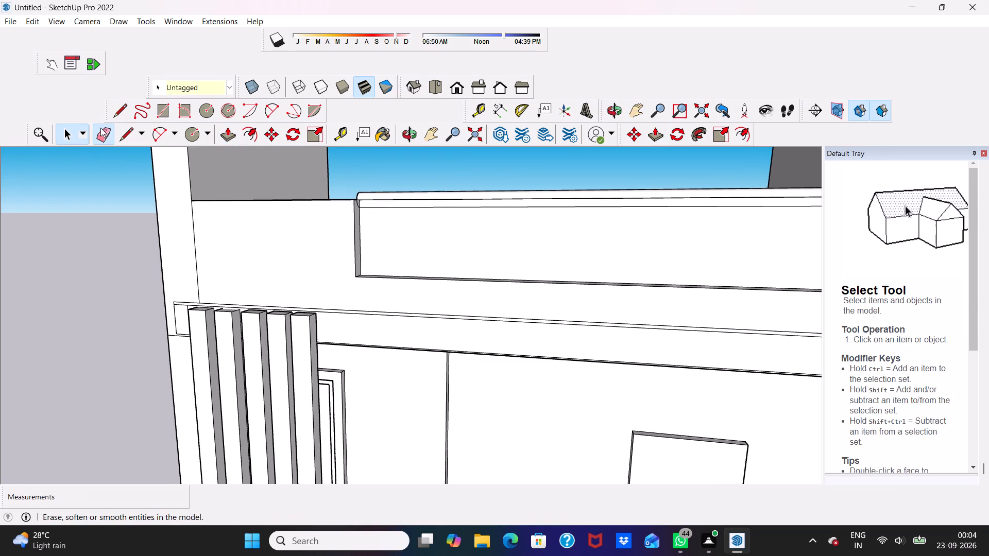
scroll(469, 183, up, 3)
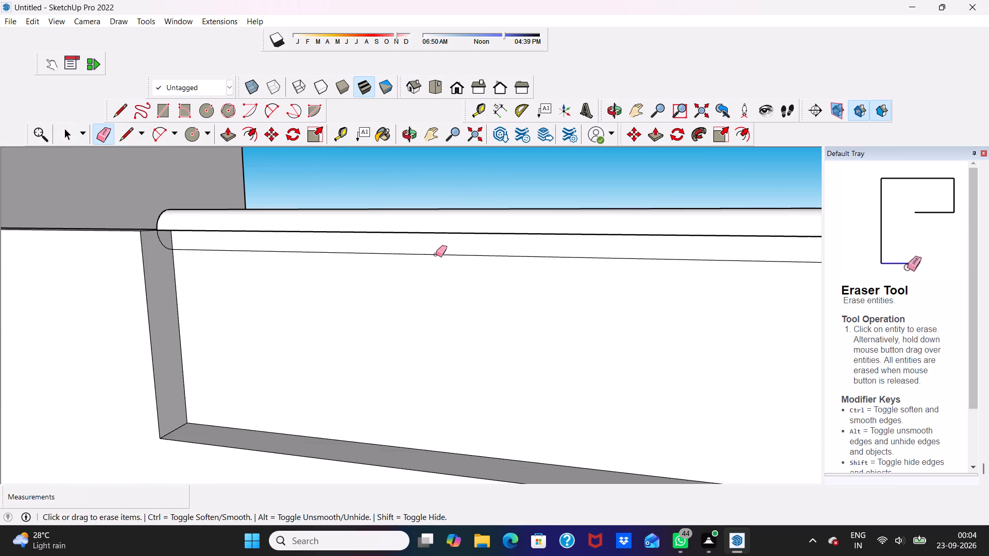
click(436, 254)
scroll(177, 245, up, 2)
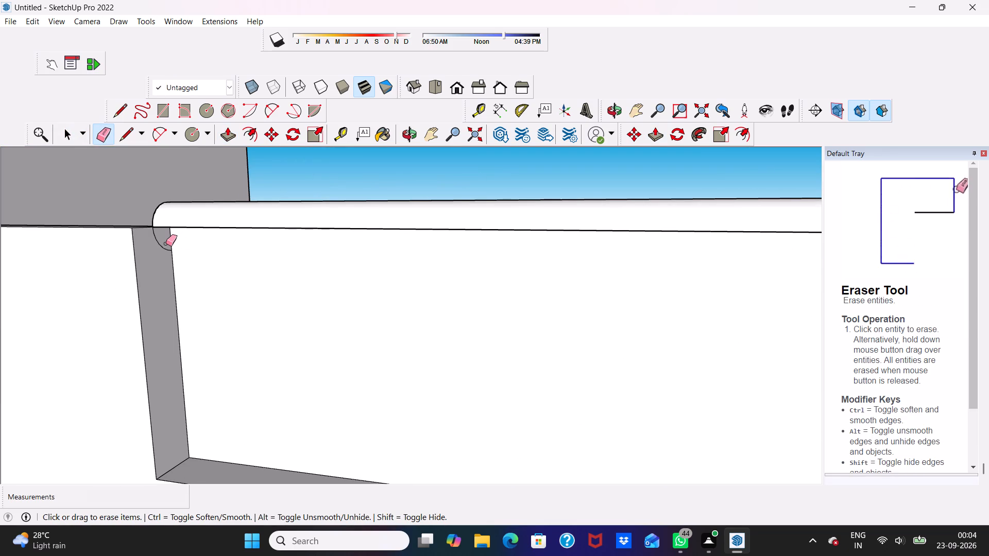
click(162, 246)
scroll(161, 241, down, 4)
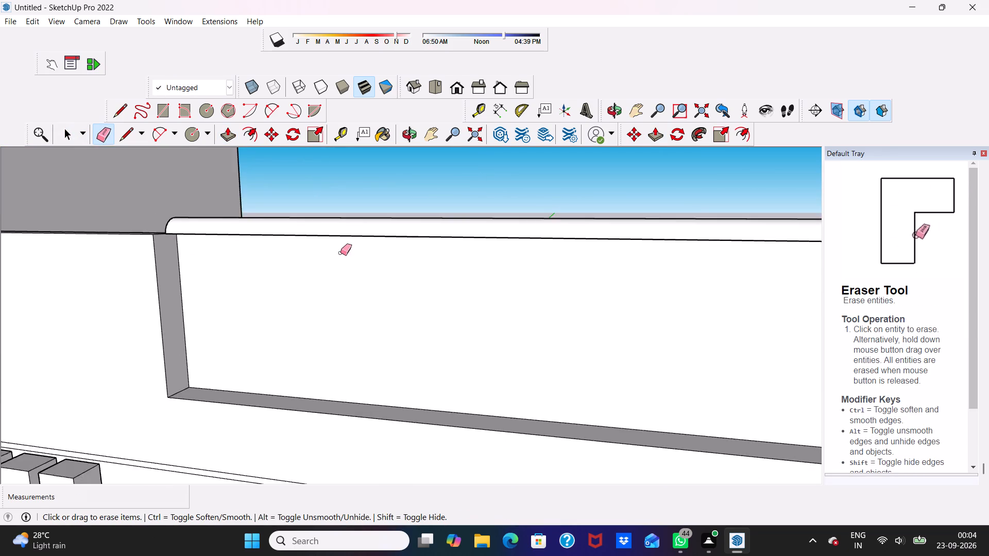
scroll(340, 253, down, 15)
middle_drag(707, 280, 766, 245)
scroll(761, 252, down, 3)
click(699, 288)
key(space)
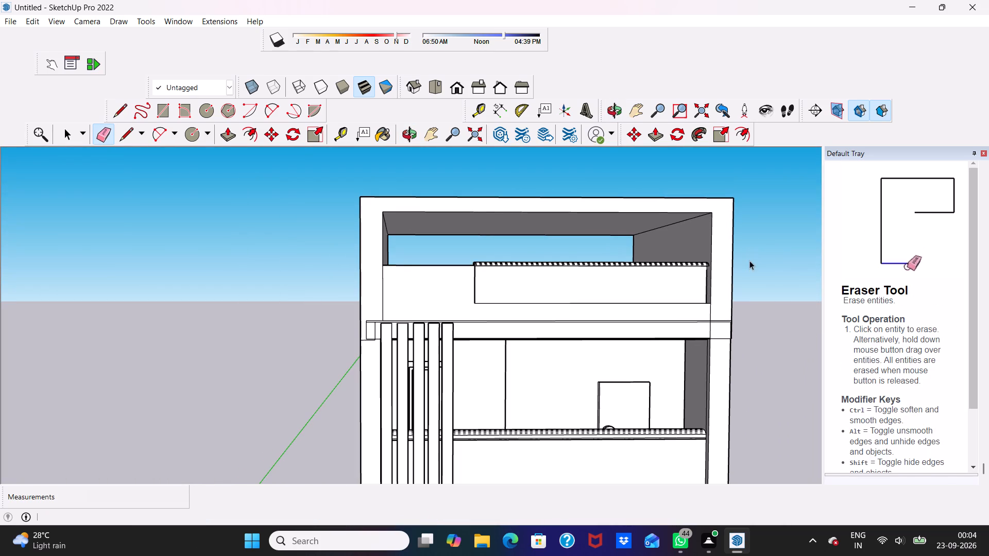
Draw a small circle on the left post's inner face, just above the left end of the parapet's top.
scroll(765, 273, down, 1)
middle_drag(765, 273, 725, 369)
scroll(410, 302, up, 4)
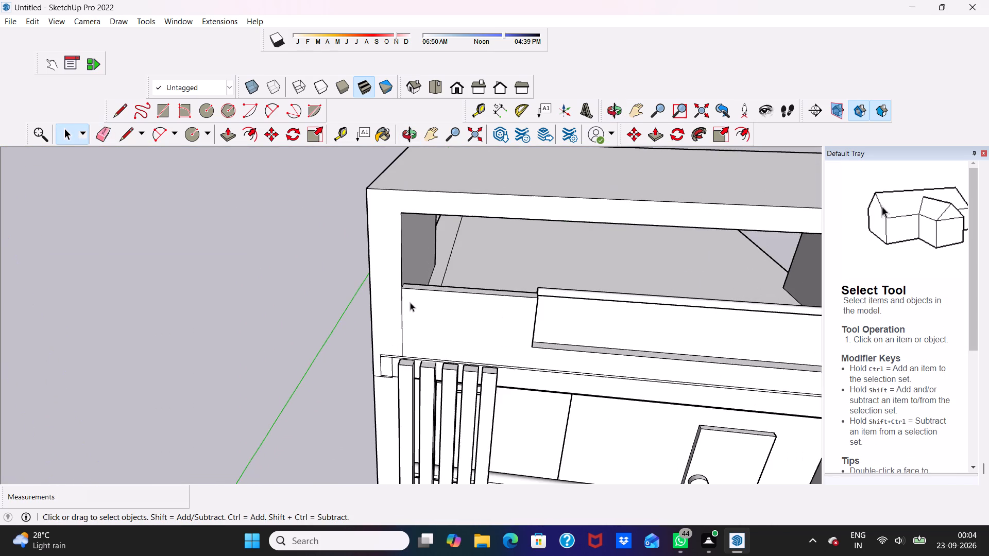
scroll(488, 274, up, 4)
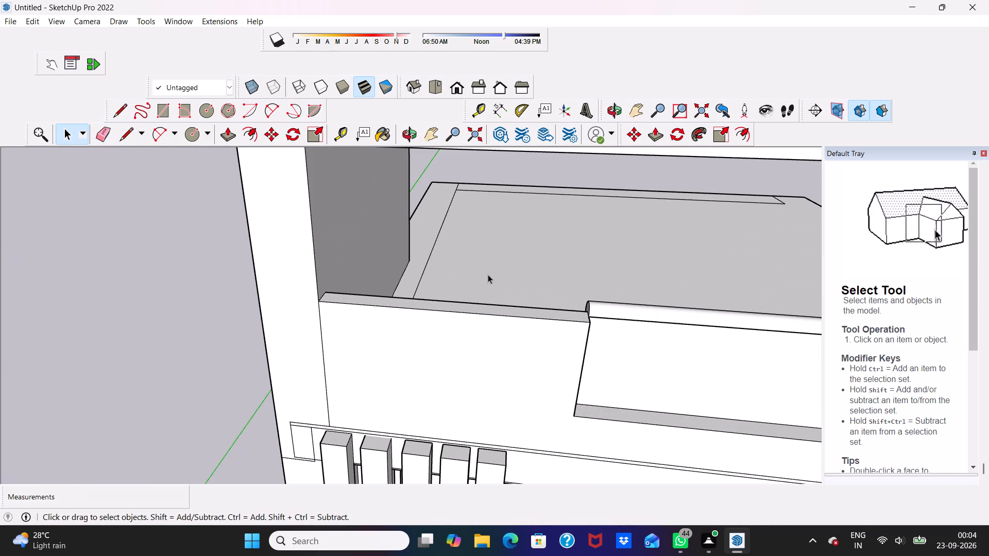
scroll(488, 274, down, 5)
middle_drag(489, 275, 594, 274)
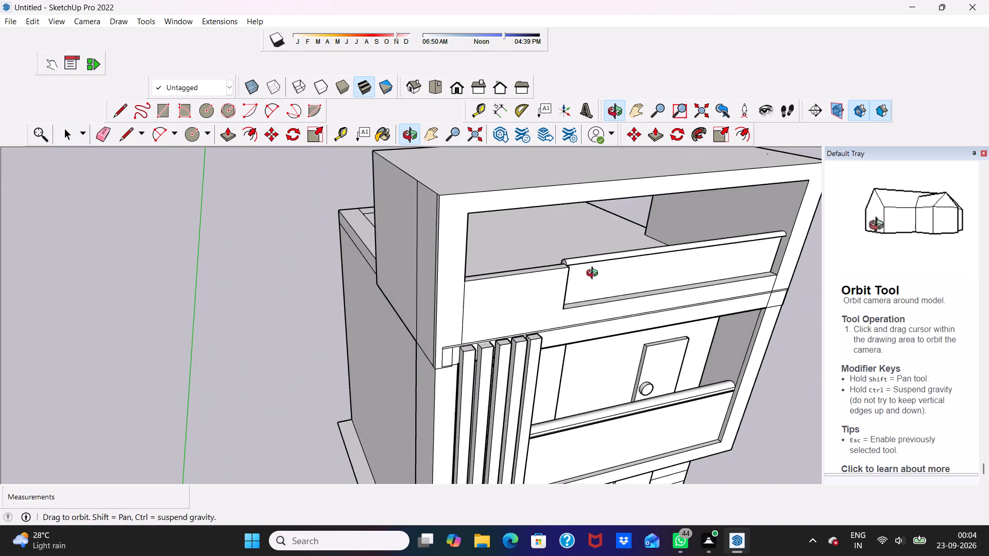
middle_drag(594, 274, 494, 235)
scroll(494, 233, up, 3)
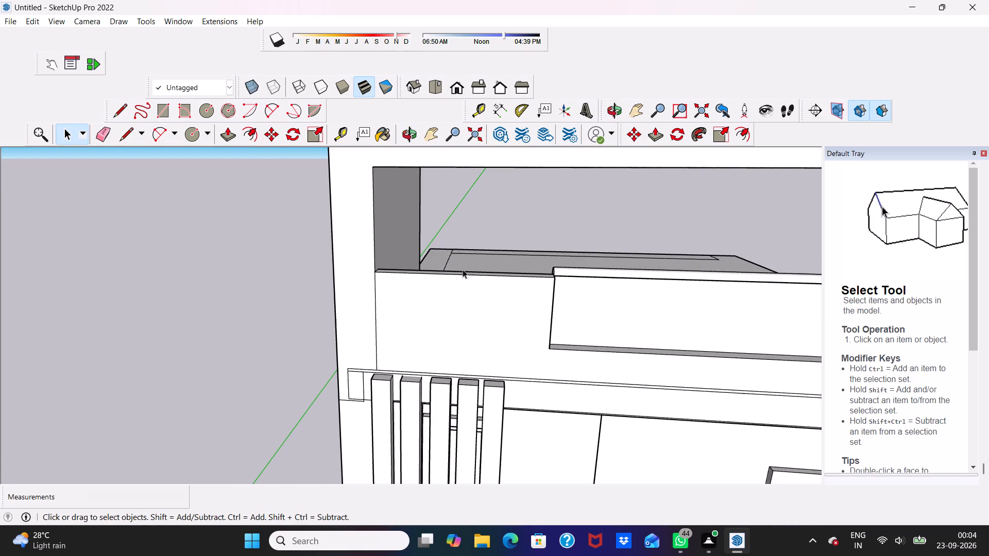
middle_drag(461, 268, 398, 291)
scroll(397, 292, up, 4)
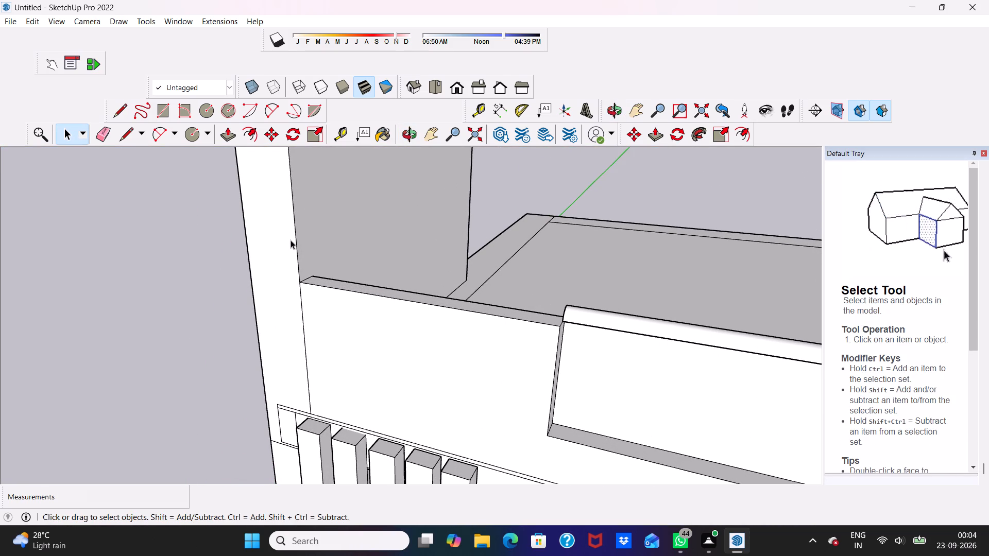
click(196, 135)
scroll(325, 263, up, 1)
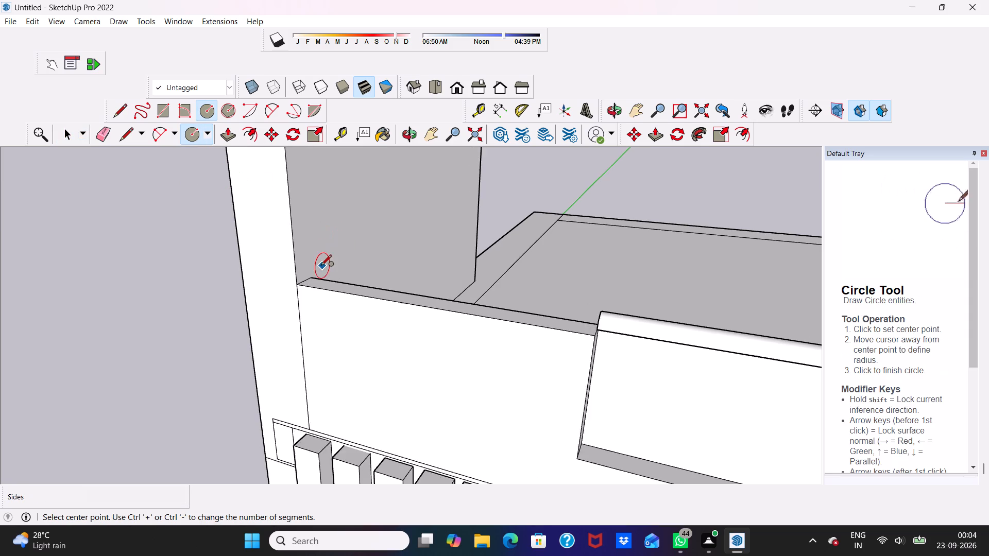
scroll(321, 266, up, 1)
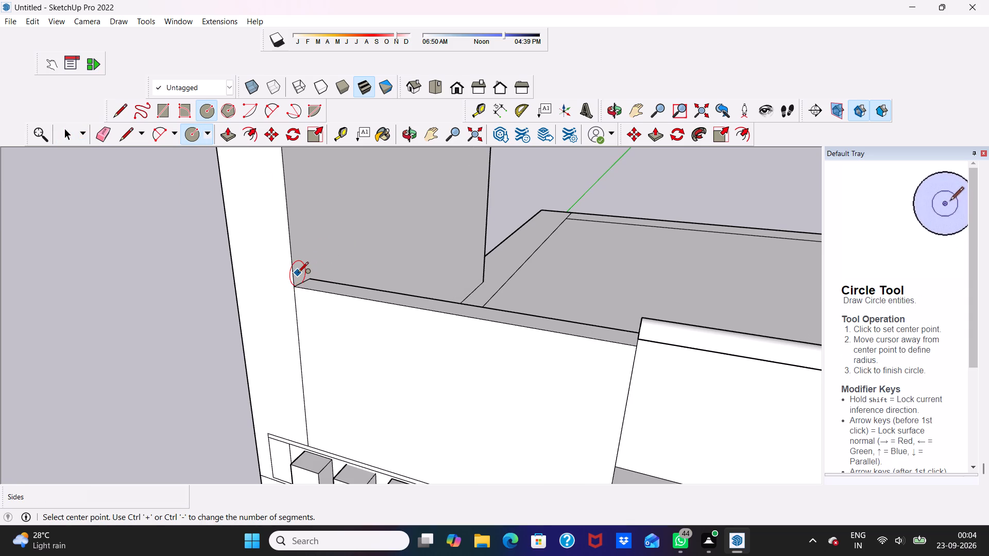
click(301, 268)
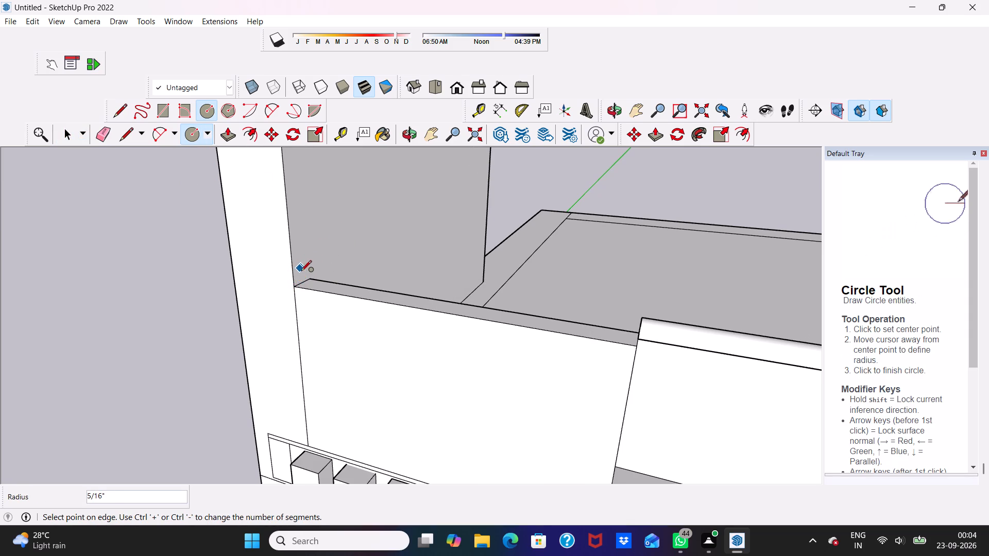
click(302, 275)
key(space)
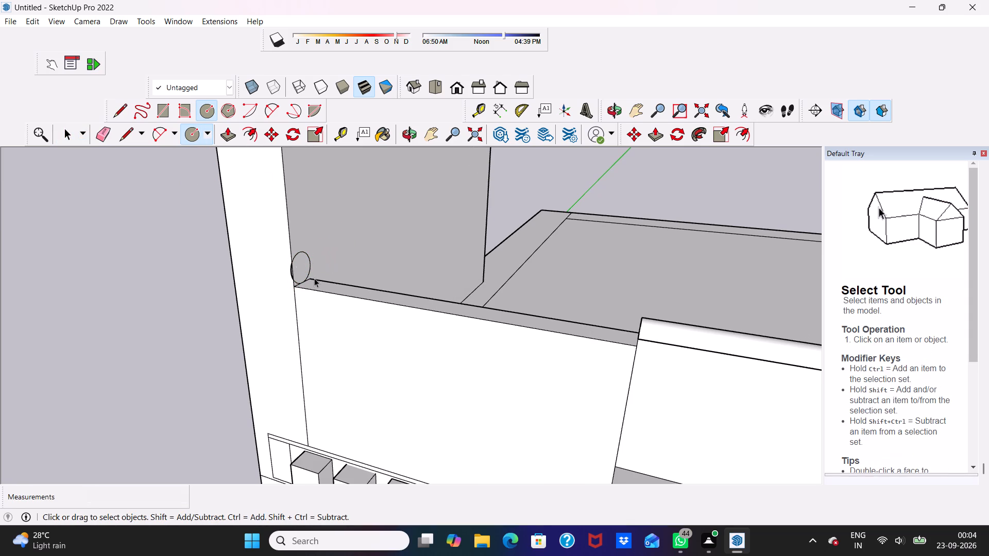
Push/Pull the small circle about 4' 11 7/8" along the raised left parapet section's top to its end, forming a round rail.
click(299, 264)
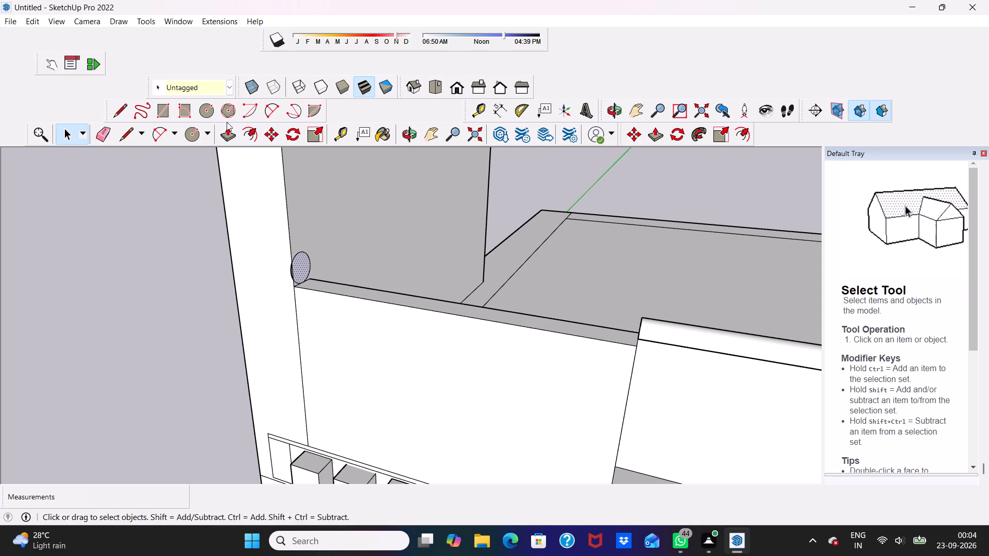
click(227, 122)
click(230, 132)
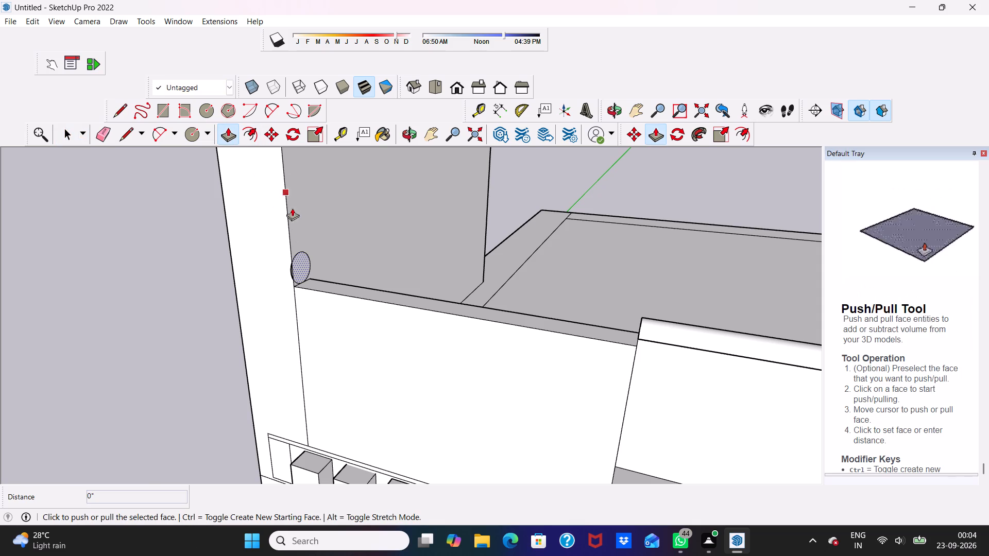
click(304, 254)
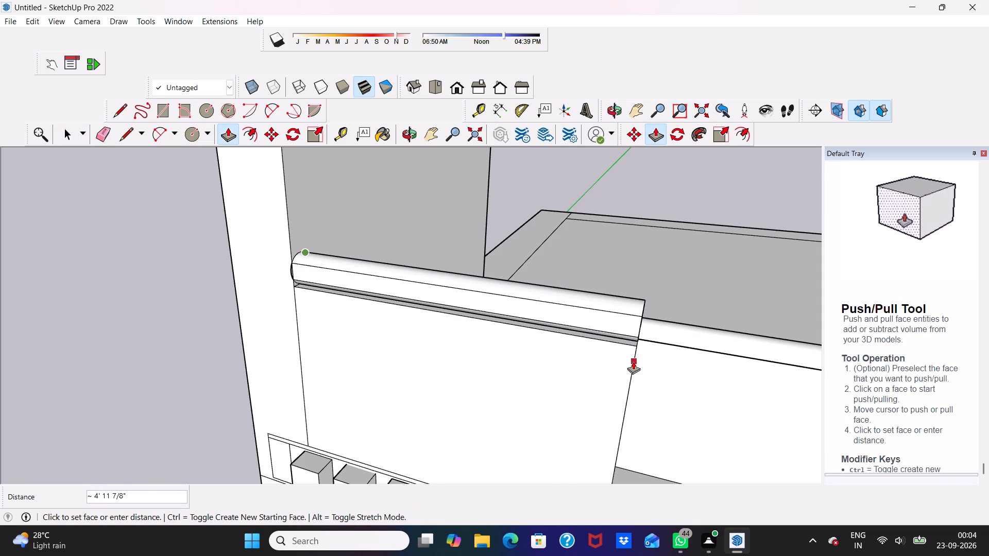
click(634, 357)
scroll(621, 339, down, 10)
key(space)
Examine the whole house, including its front elevation in the standard front view.
scroll(660, 310, down, 4)
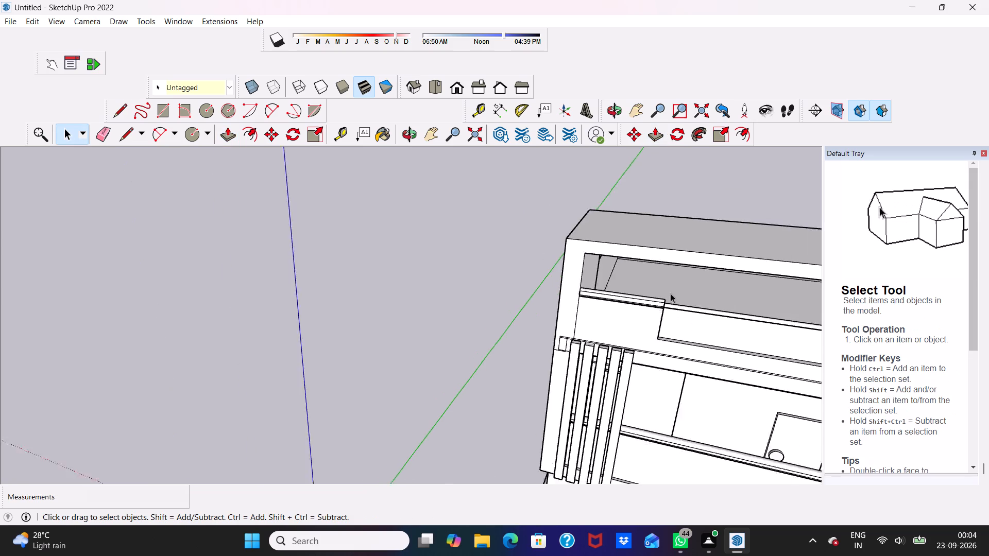
scroll(671, 293, down, 5)
middle_drag(685, 307, 757, 257)
scroll(742, 276, down, 2)
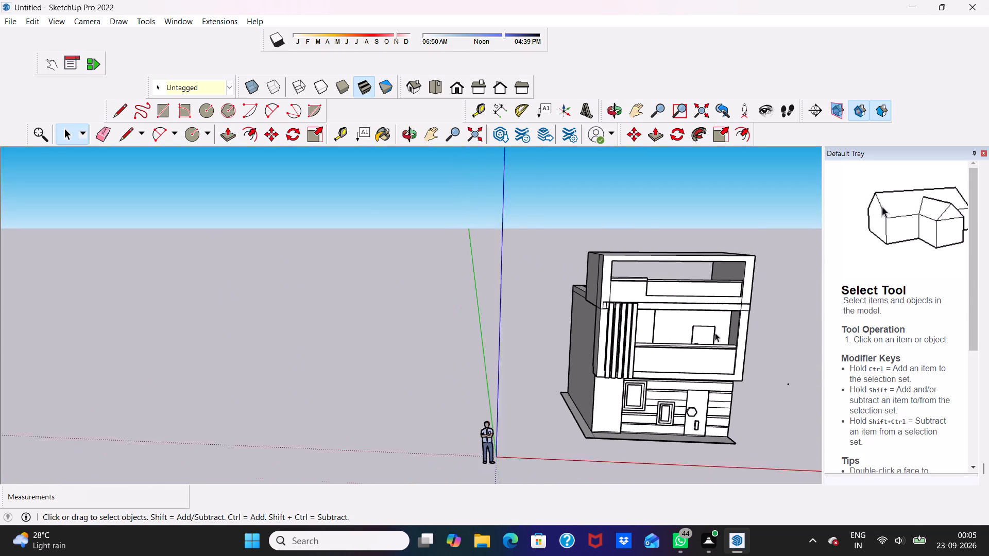
scroll(715, 333, down, 2)
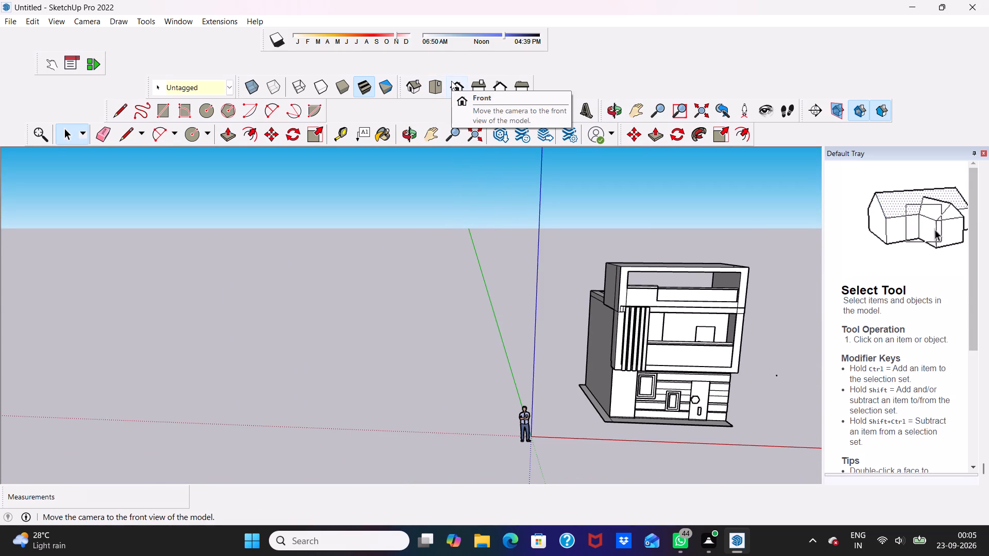
click(451, 81)
scroll(490, 255, up, 1)
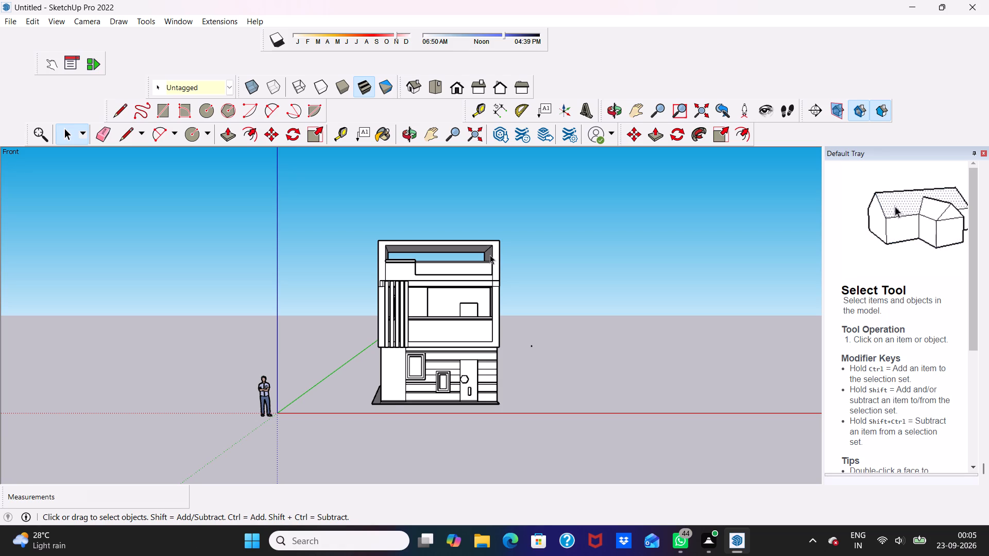
scroll(490, 255, up, 2)
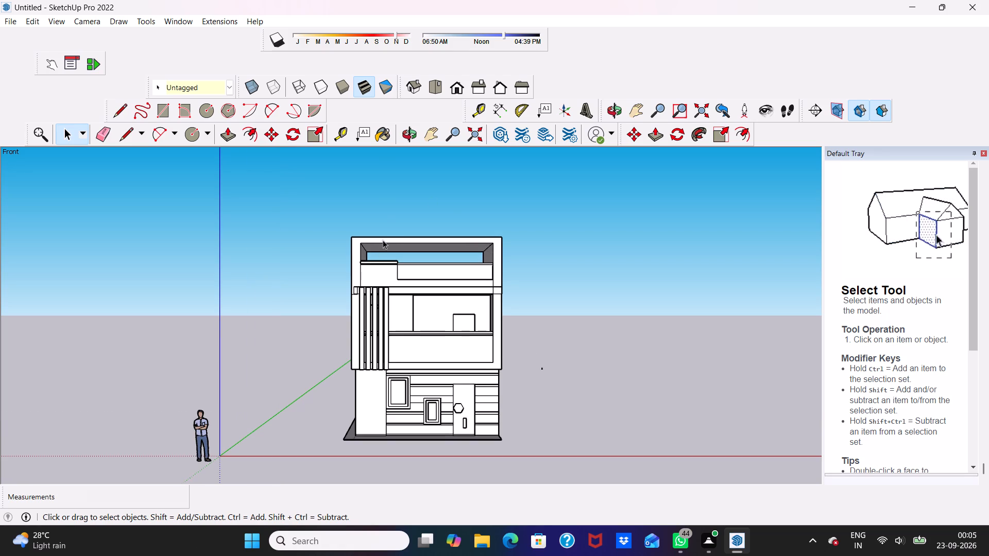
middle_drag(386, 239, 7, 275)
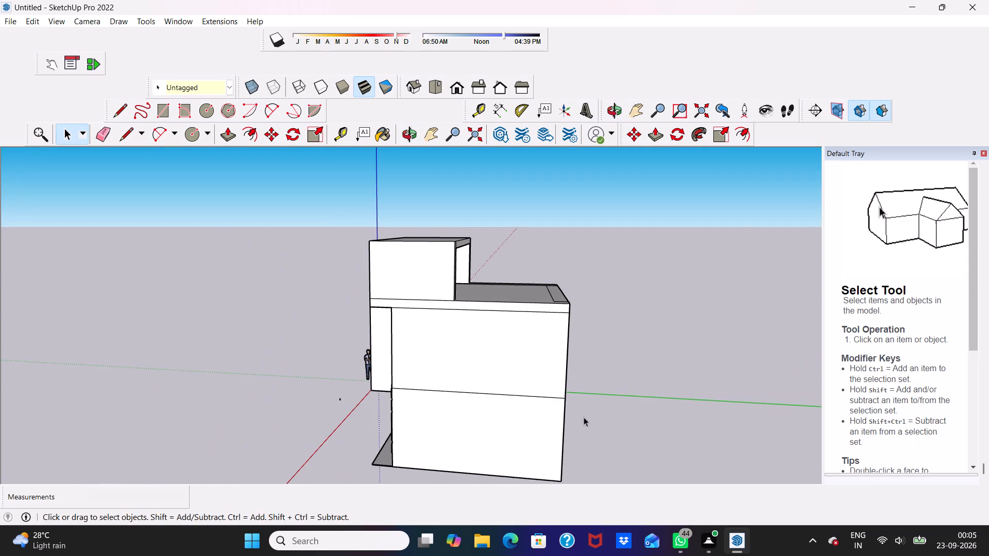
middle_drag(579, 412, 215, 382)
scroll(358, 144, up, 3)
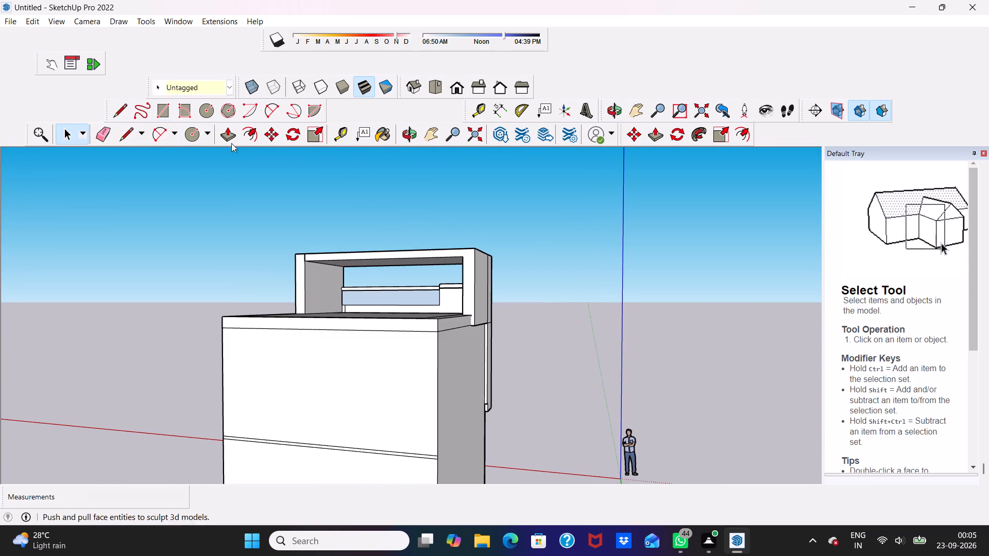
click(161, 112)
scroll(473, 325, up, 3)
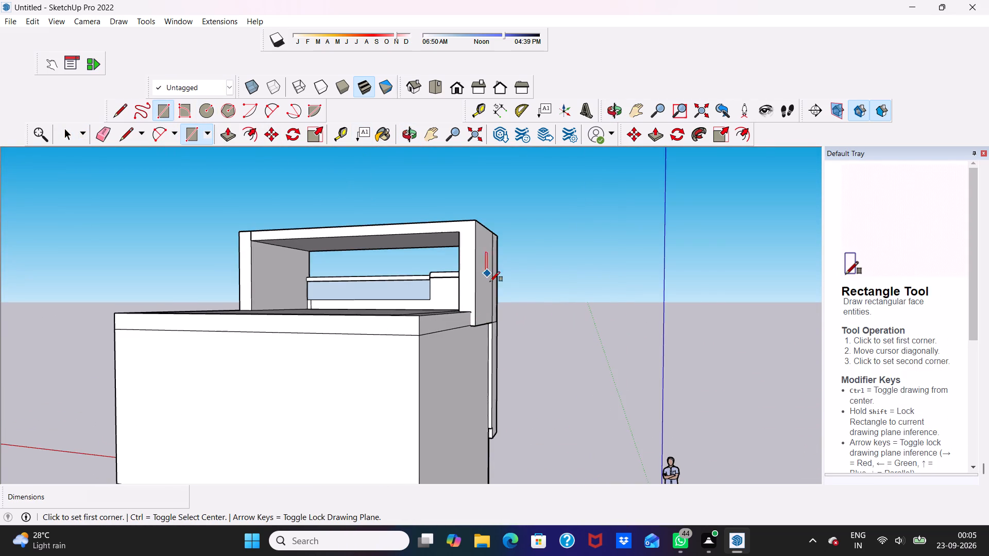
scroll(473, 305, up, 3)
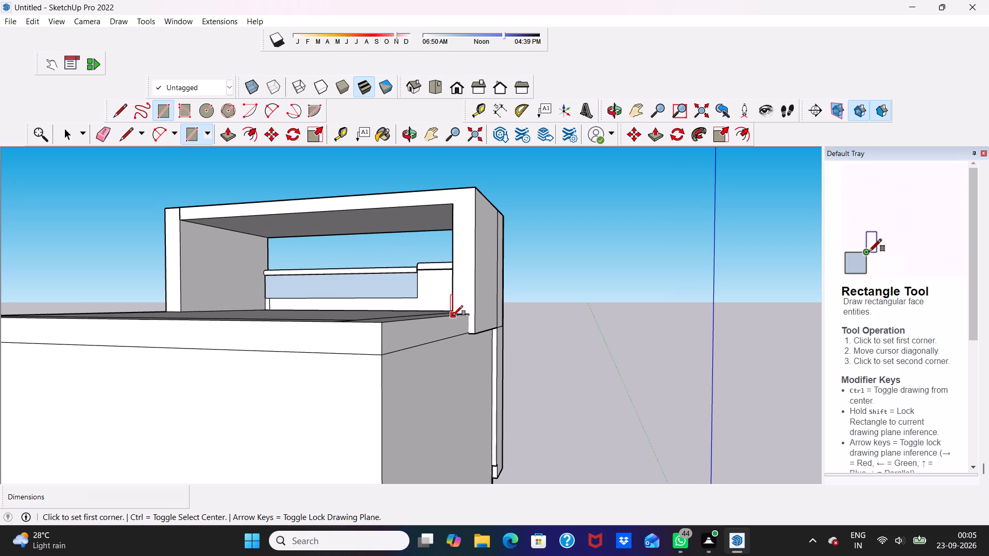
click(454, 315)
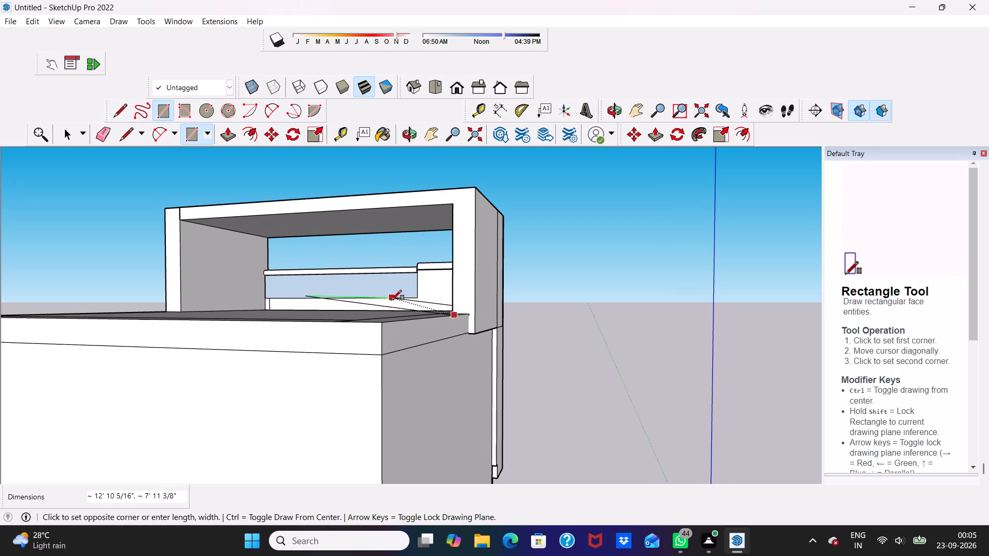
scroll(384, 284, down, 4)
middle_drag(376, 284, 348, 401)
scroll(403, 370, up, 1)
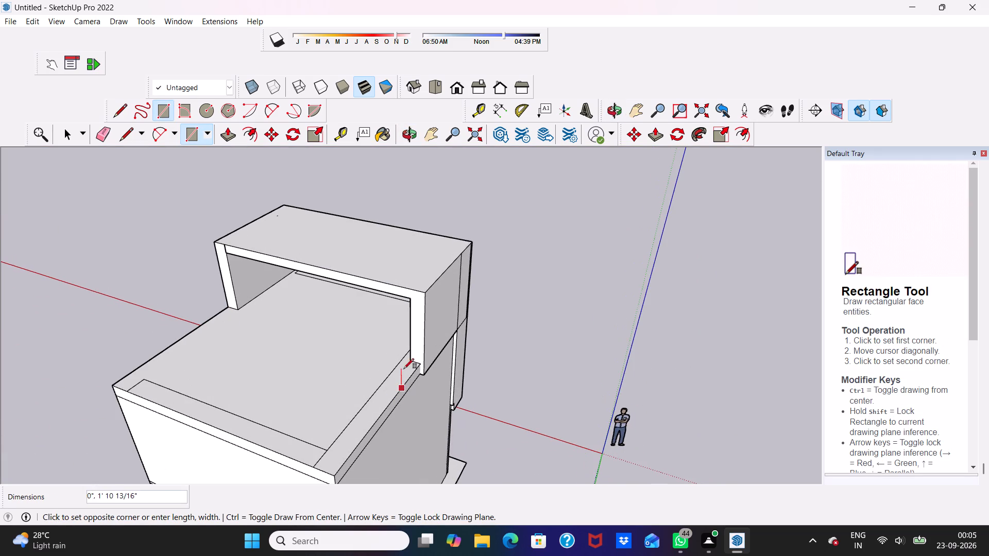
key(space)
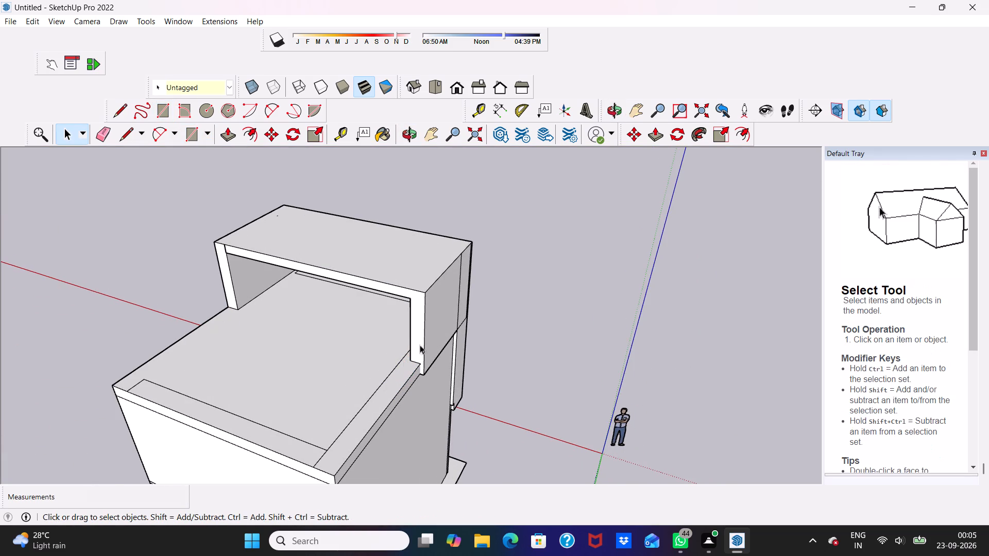
Draw a vertical rectangle about 6' 8" by 6' 3" in the roof frame's rear opening, starting at the base of the front-view left post.
click(157, 112)
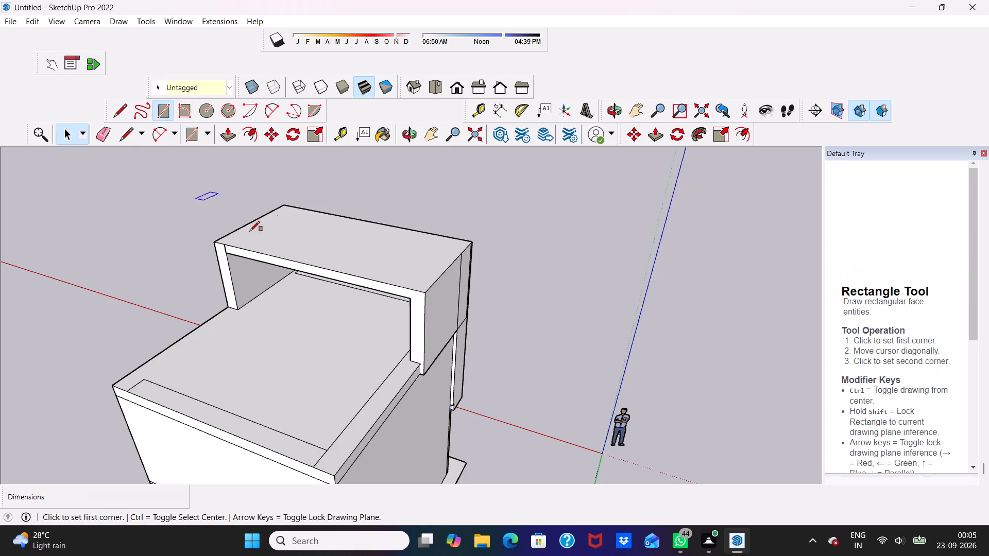
click(411, 363)
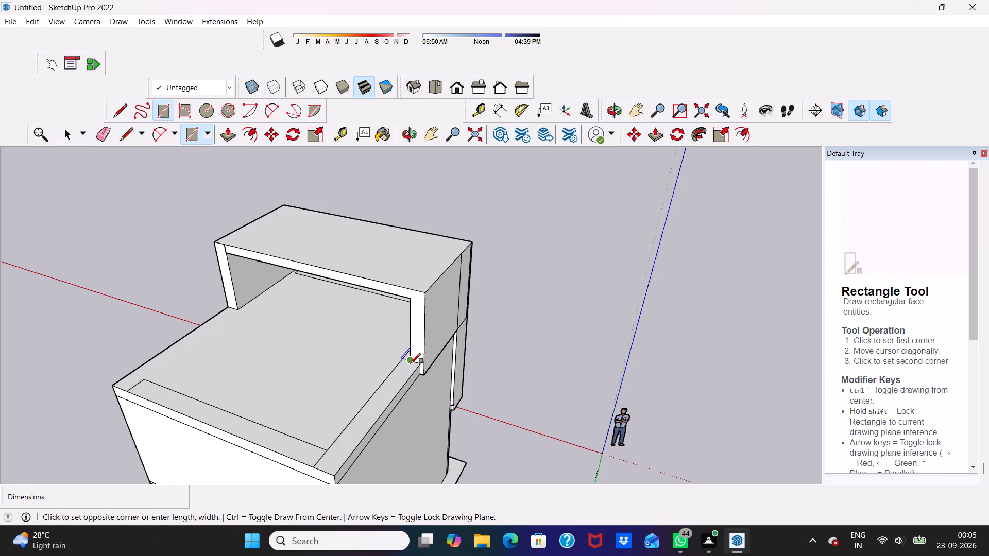
click(336, 334)
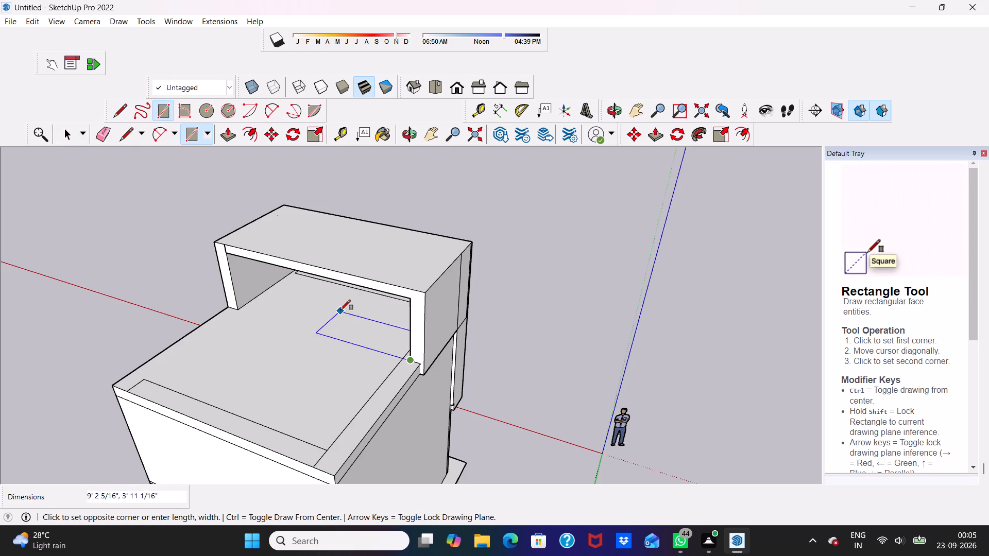
click(339, 272)
Push/Pull the new rectangle in the roof frame's rear opening by 2" to form a thin wall panel.
scroll(454, 297, down, 4)
middle_drag(454, 297, 198, 272)
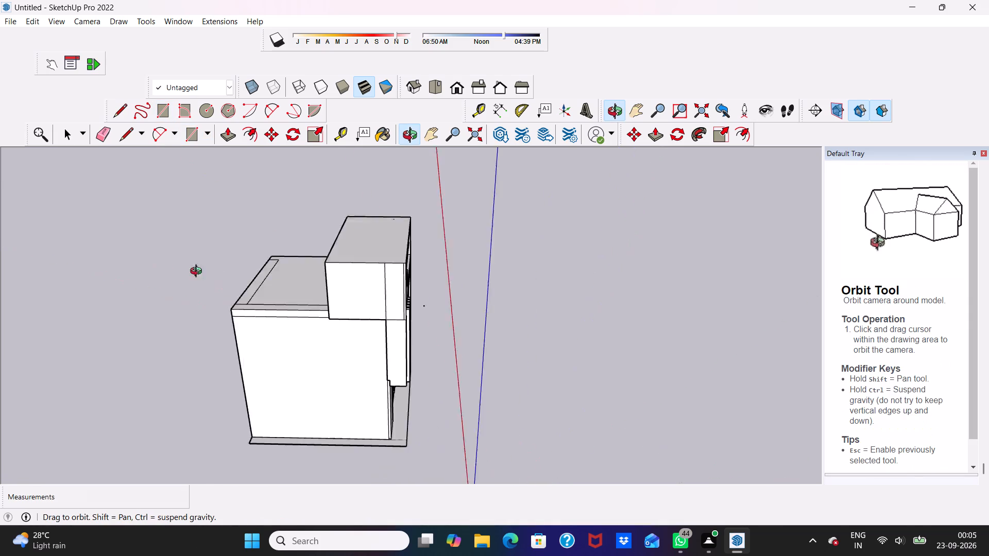
middle_drag(198, 272, 0, 108)
key(space)
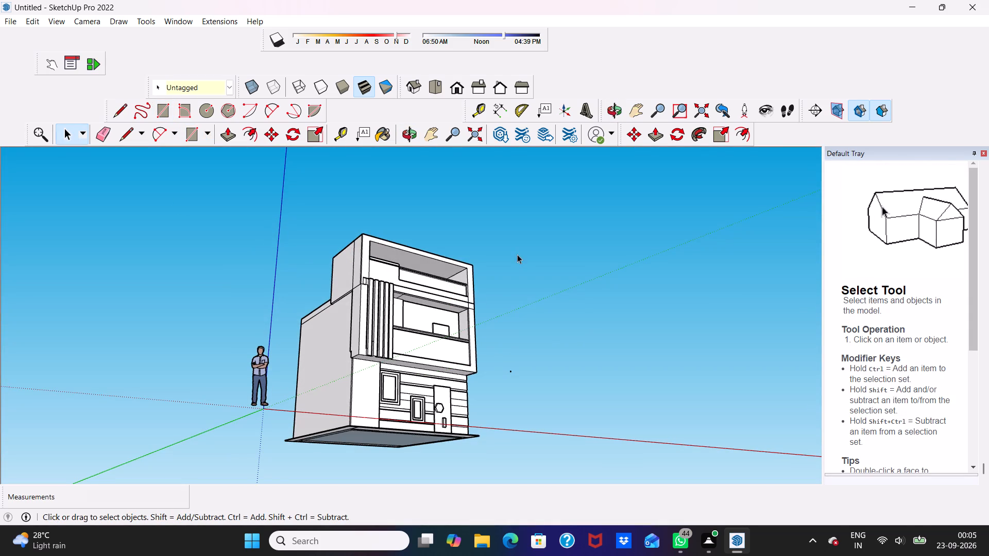
scroll(523, 237, down, 6)
middle_drag(493, 339, 297, 449)
scroll(412, 340, up, 3)
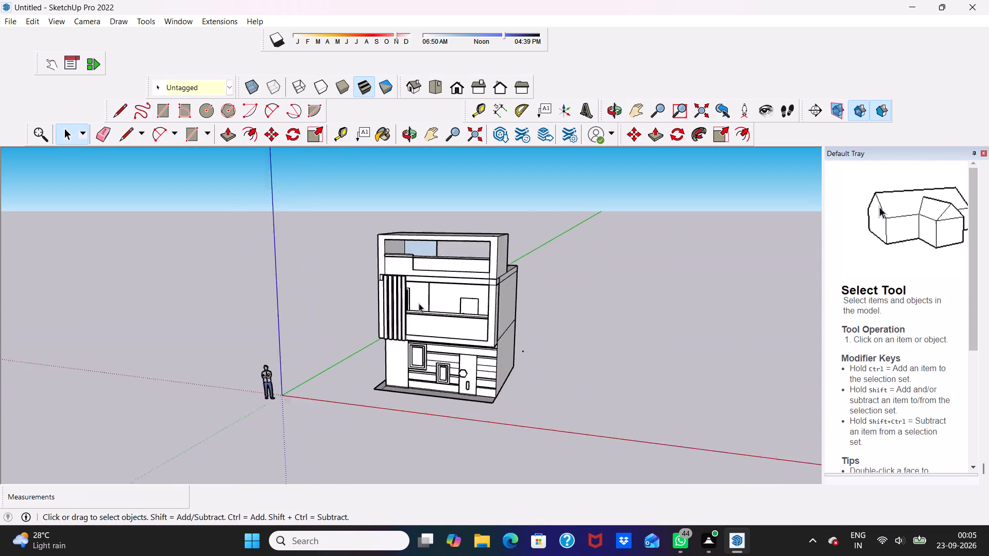
scroll(419, 303, up, 1)
scroll(463, 241, down, 1)
middle_drag(470, 225, 473, 282)
scroll(454, 255, up, 3)
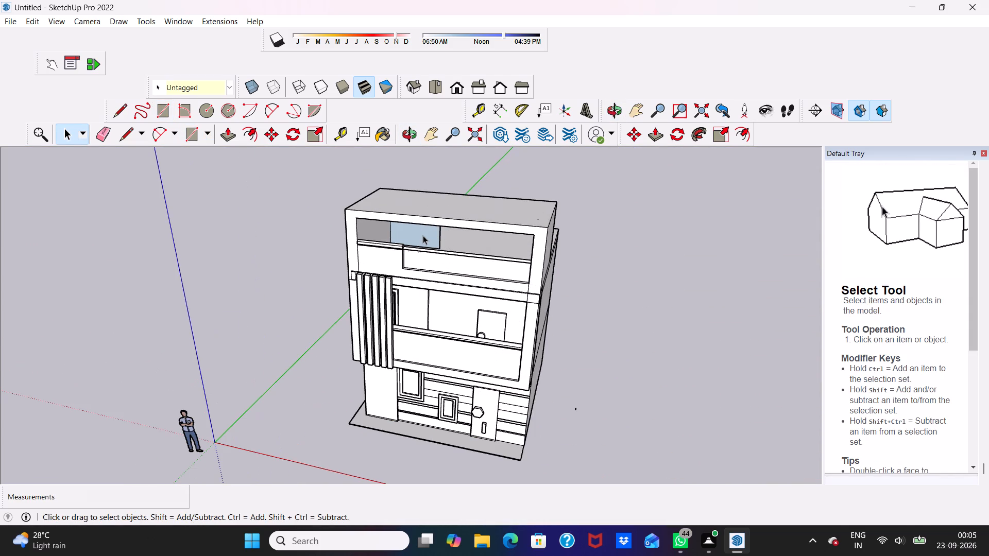
click(422, 235)
click(229, 132)
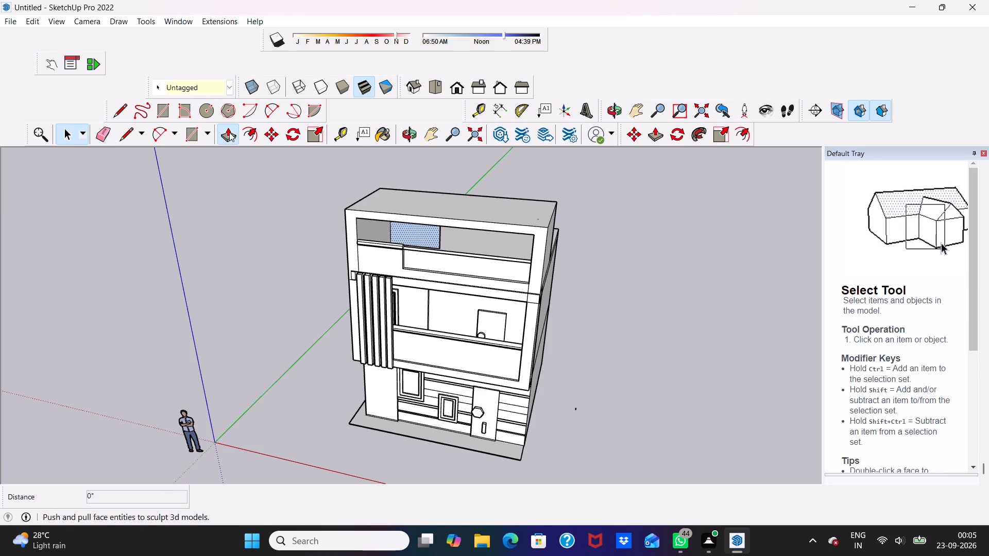
click(419, 227)
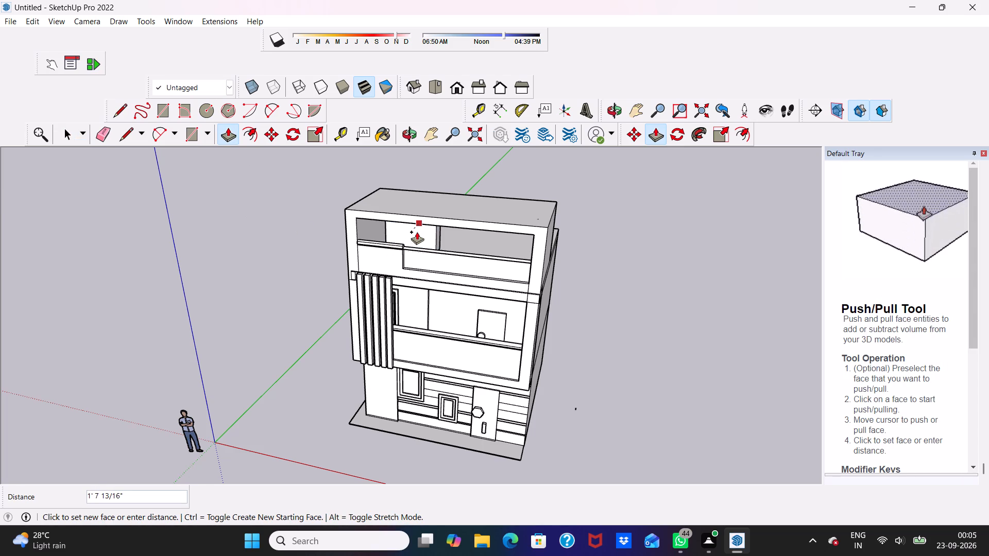
key(2)
key(2)
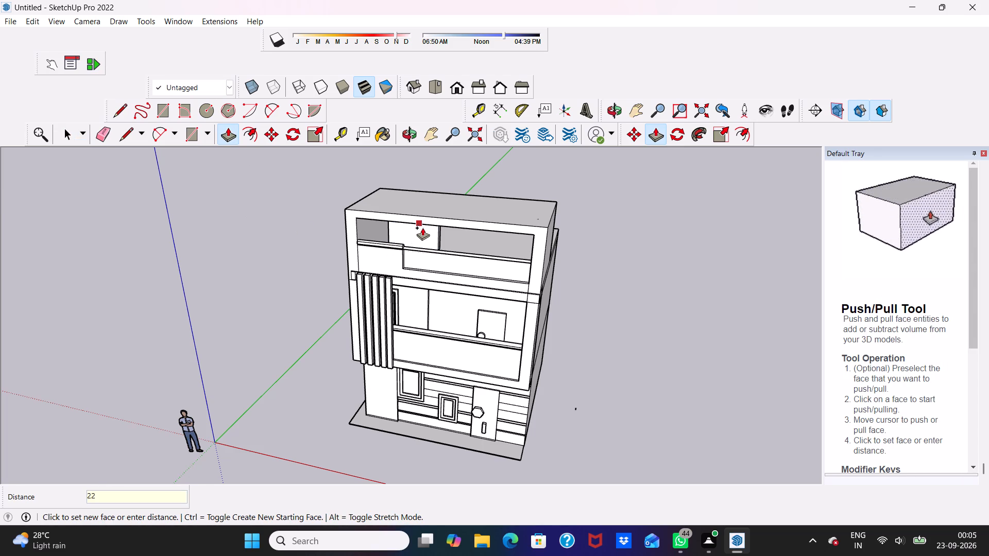
key(BackSpace)
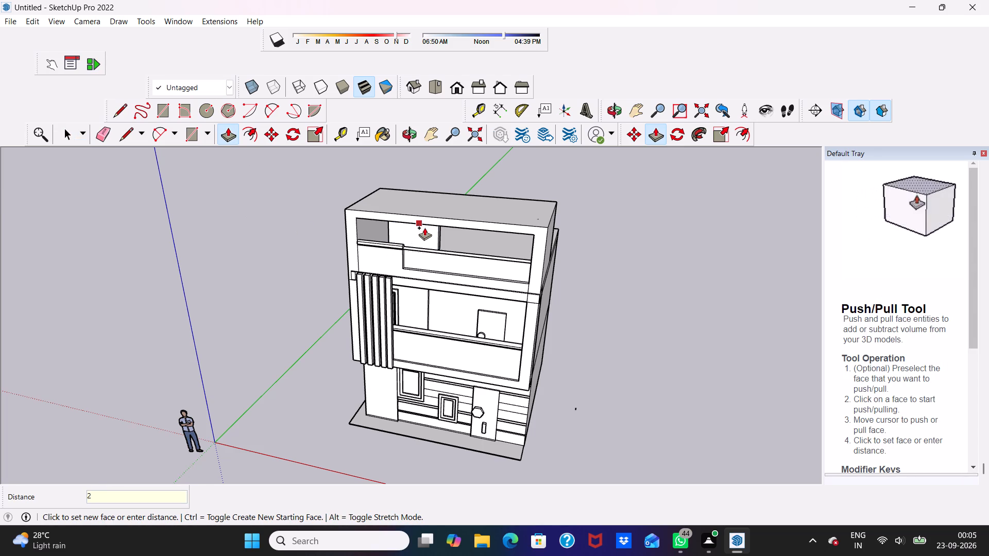
key(shift+quotedbl)
key(Return)
key(space)
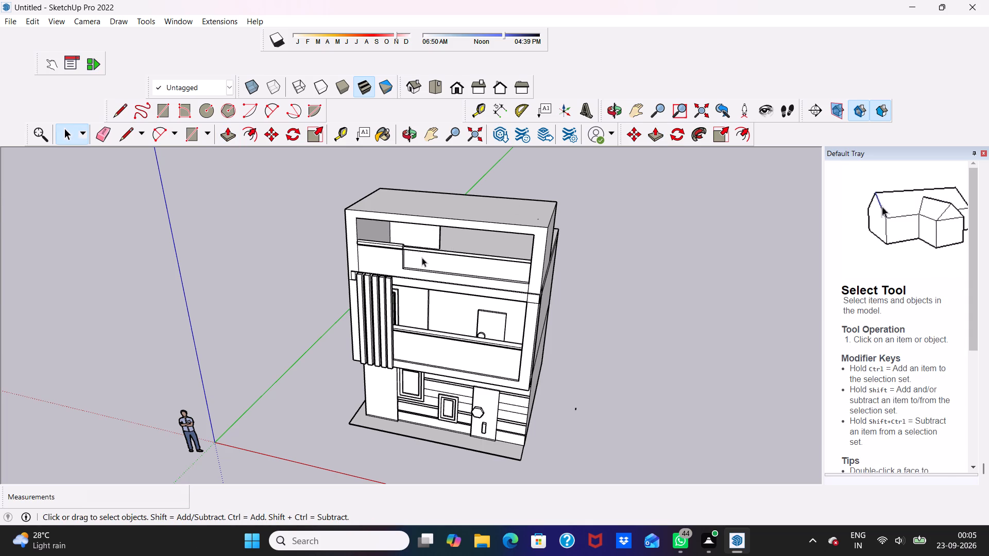
Draw a horizontal rectangle about 3' 2 1/8" by 8 5/16" on the front face of the rear wall panel, near its top.
middle_drag(421, 256, 435, 228)
scroll(435, 228, up, 5)
middle_drag(422, 229, 444, 201)
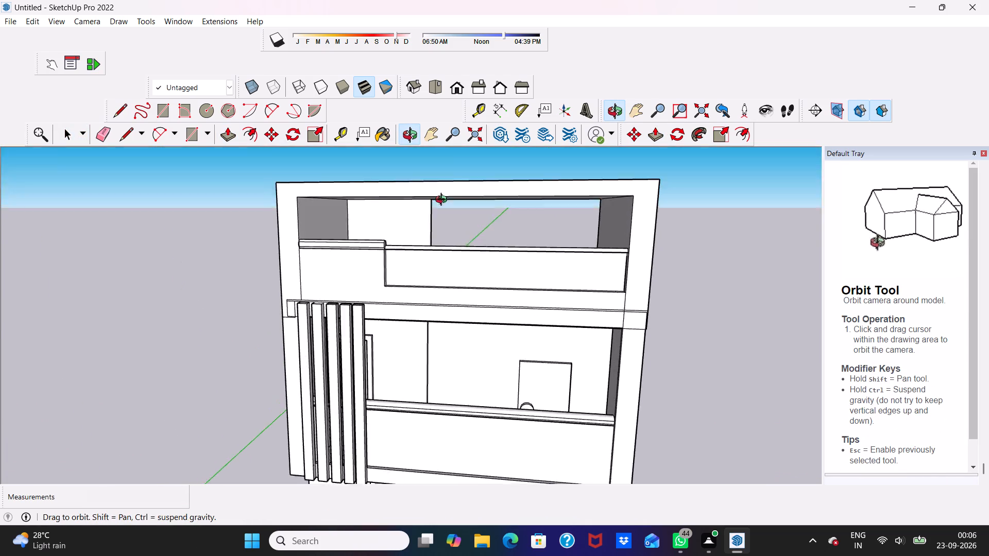
middle_drag(444, 201, 447, 237)
scroll(436, 237, up, 5)
middle_drag(370, 196, 445, 260)
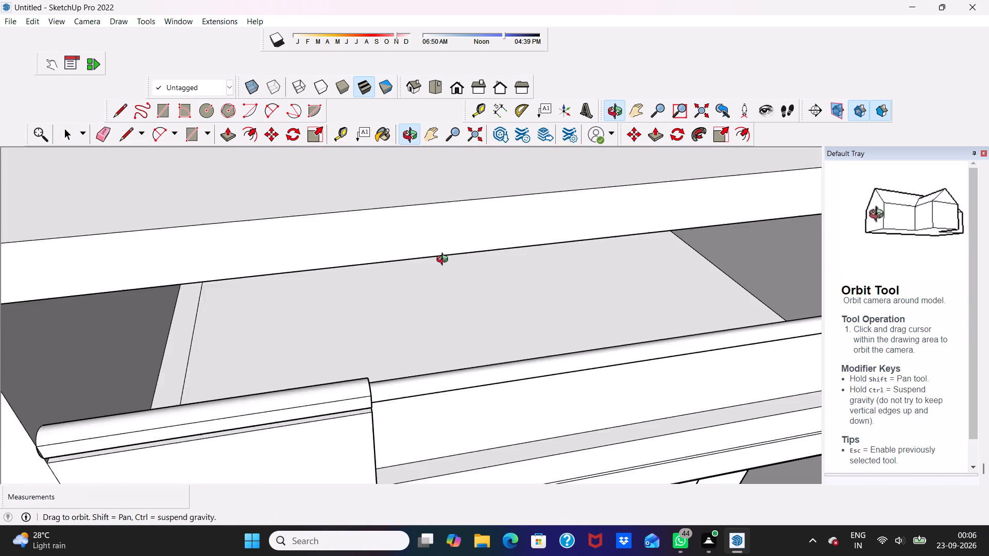
middle_drag(445, 260, 466, 184)
scroll(429, 181, down, 2)
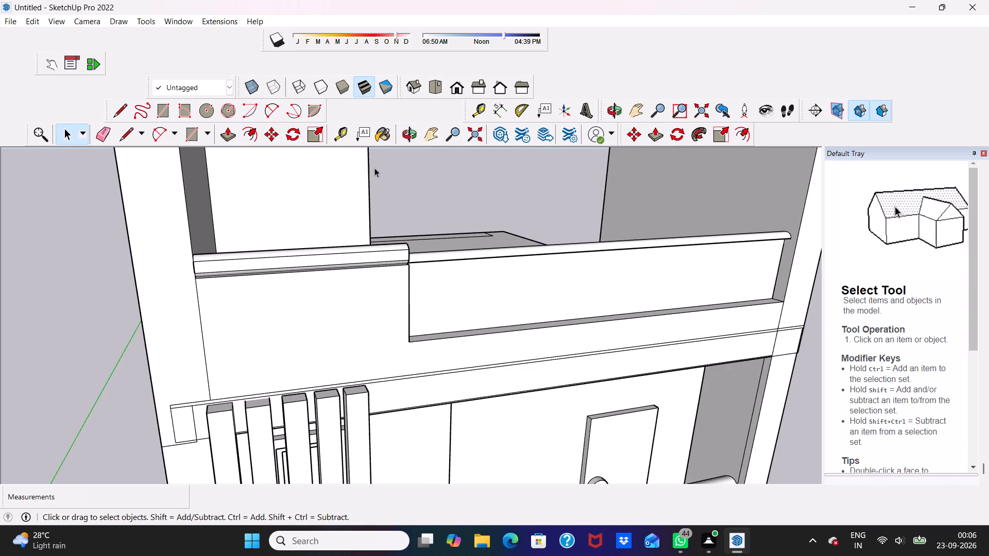
scroll(370, 170, down, 5)
click(162, 110)
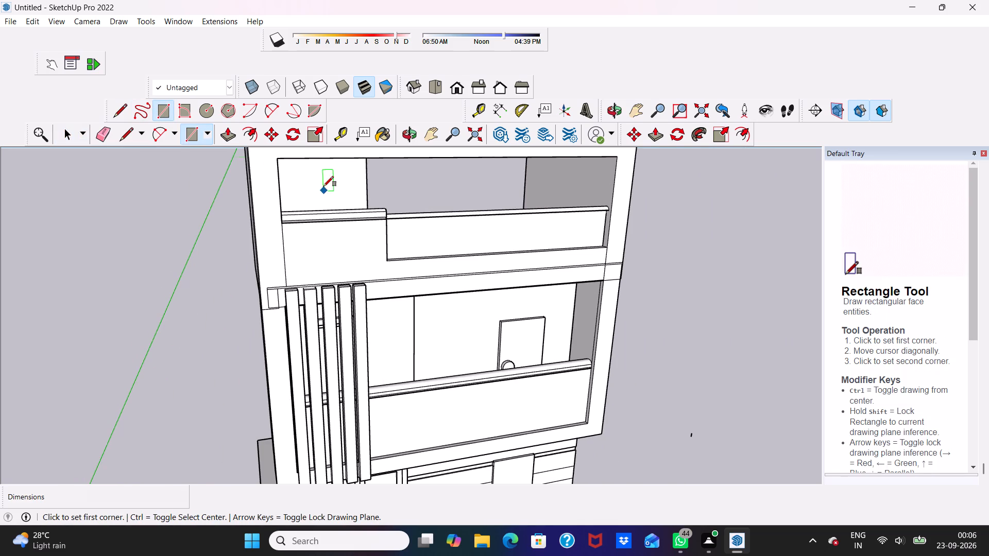
scroll(323, 179, up, 2)
middle_drag(314, 190, 275, 178)
scroll(306, 178, up, 3)
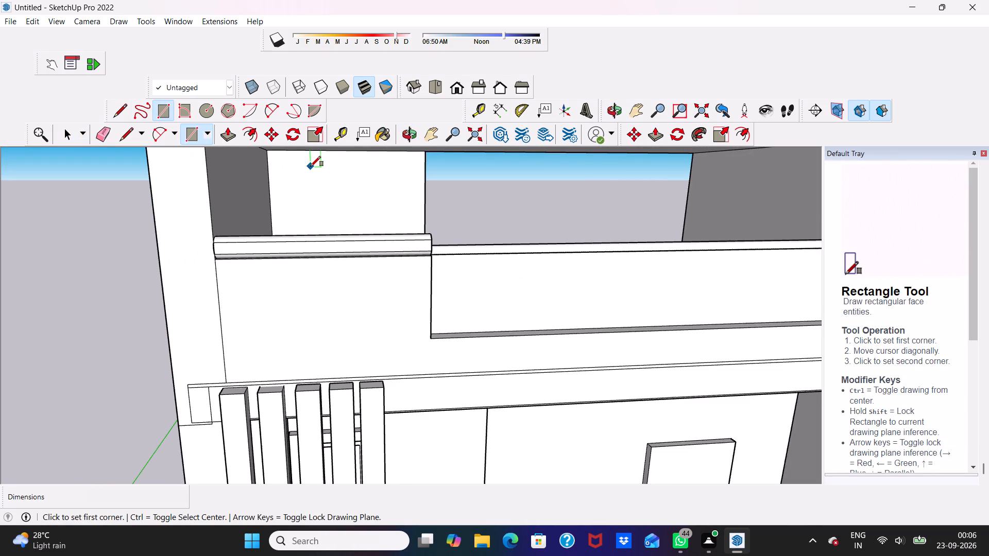
click(308, 164)
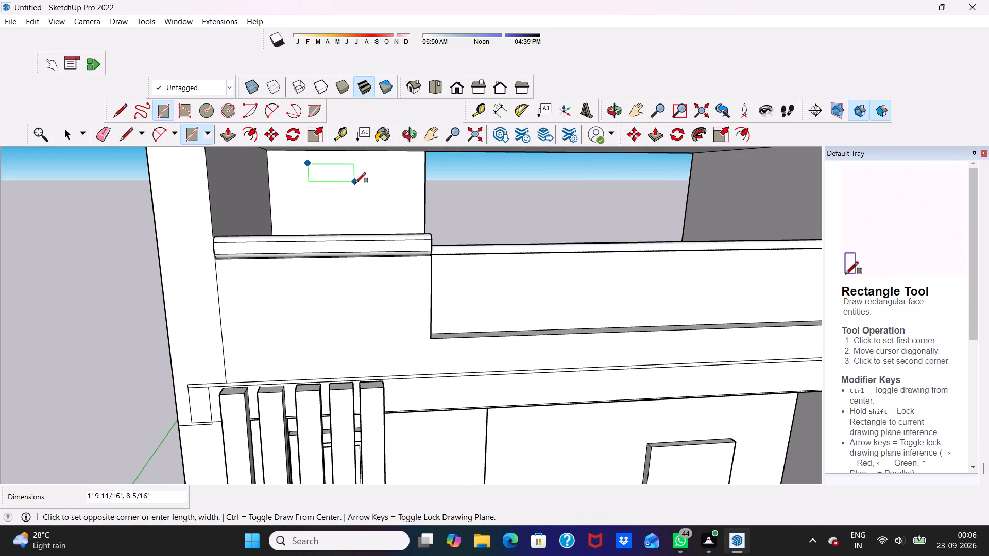
click(388, 182)
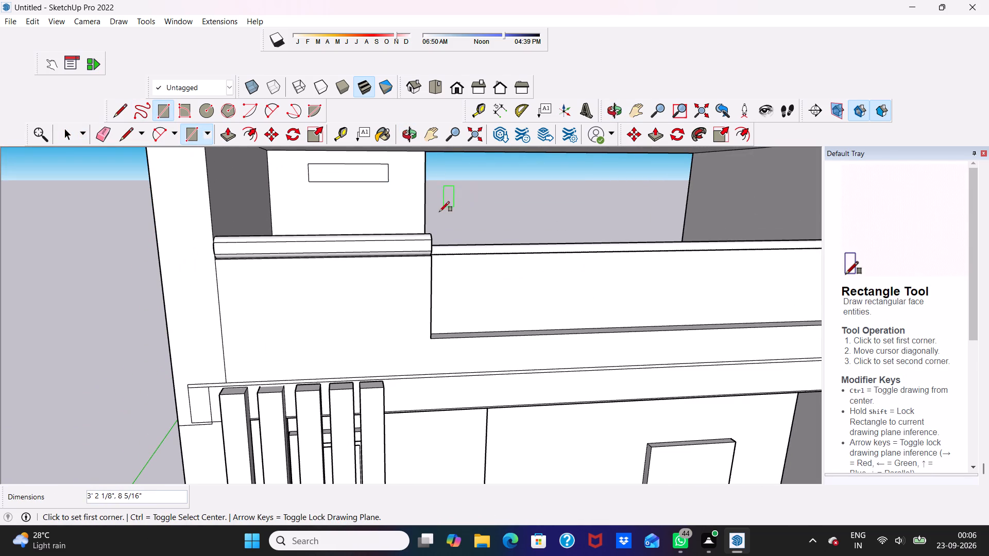
key(space)
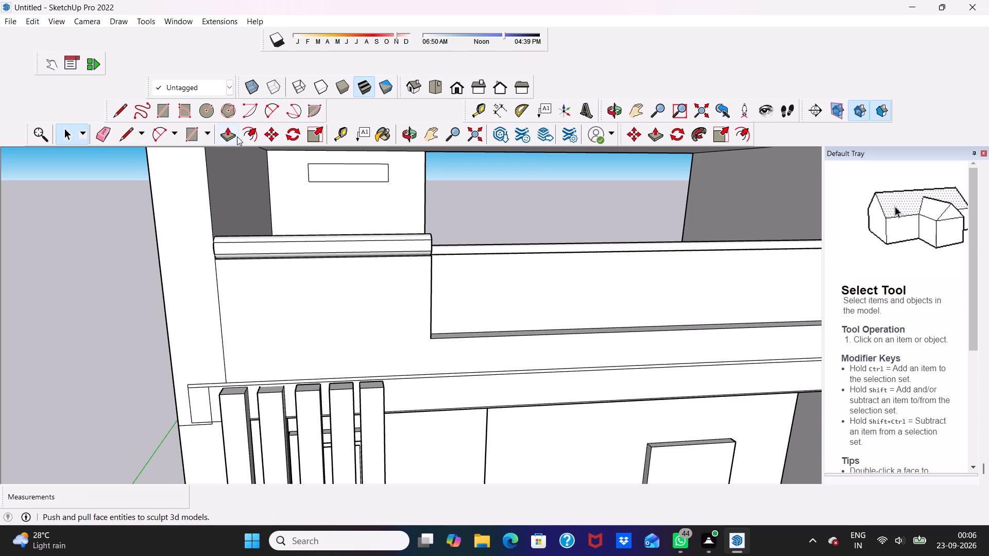
Offset the small rectangle on the rear wall panel inward by about 1 3/8" to form a narrow border.
click(251, 135)
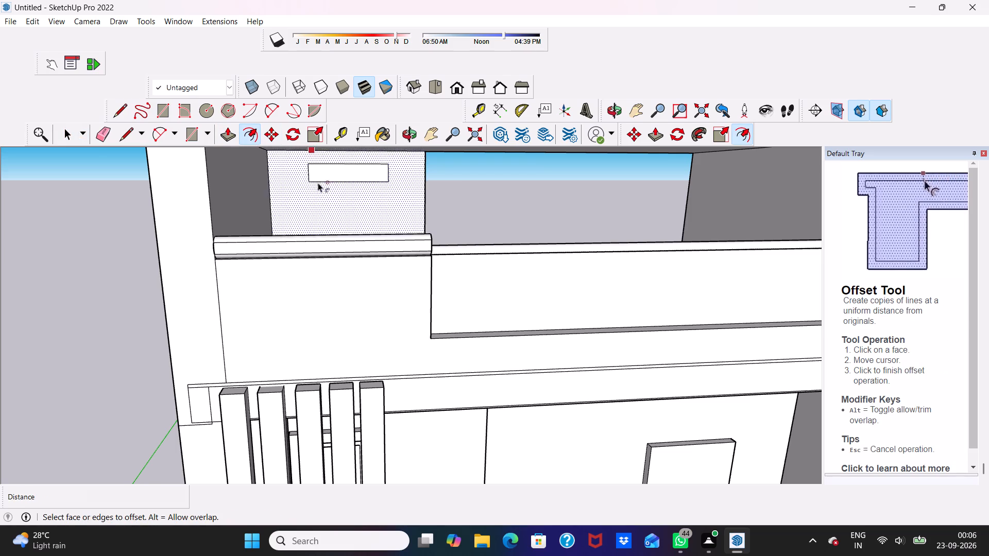
scroll(326, 167, up, 2)
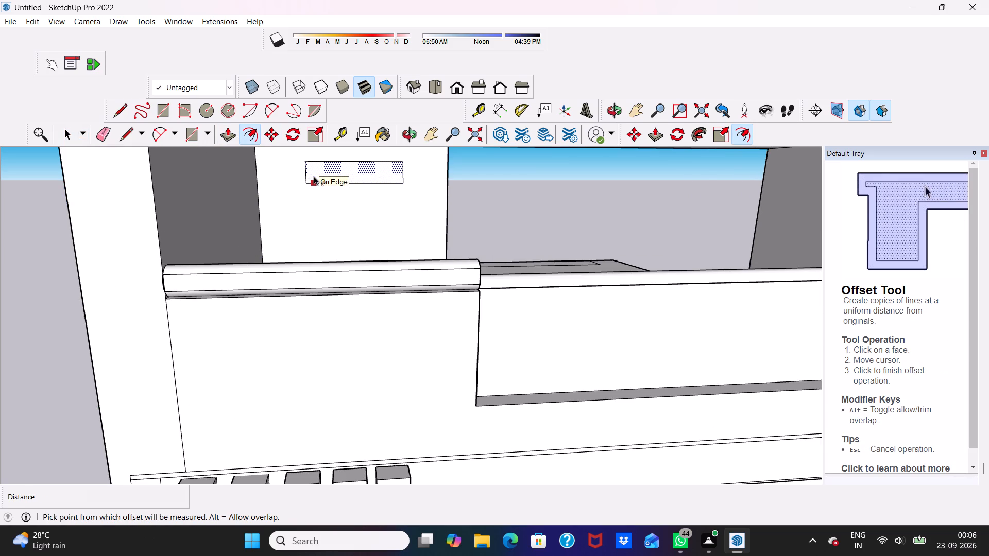
click(314, 176)
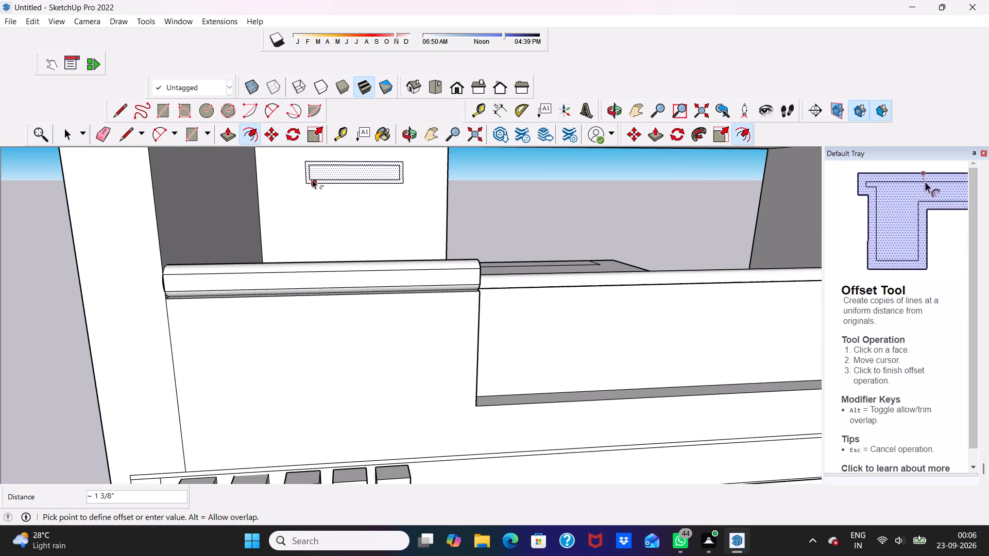
click(312, 179)
key(space)
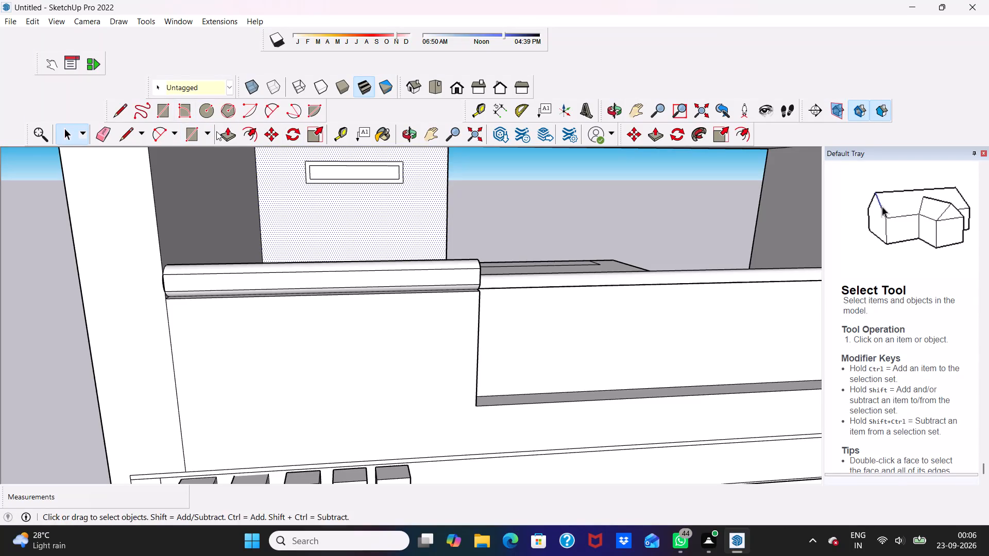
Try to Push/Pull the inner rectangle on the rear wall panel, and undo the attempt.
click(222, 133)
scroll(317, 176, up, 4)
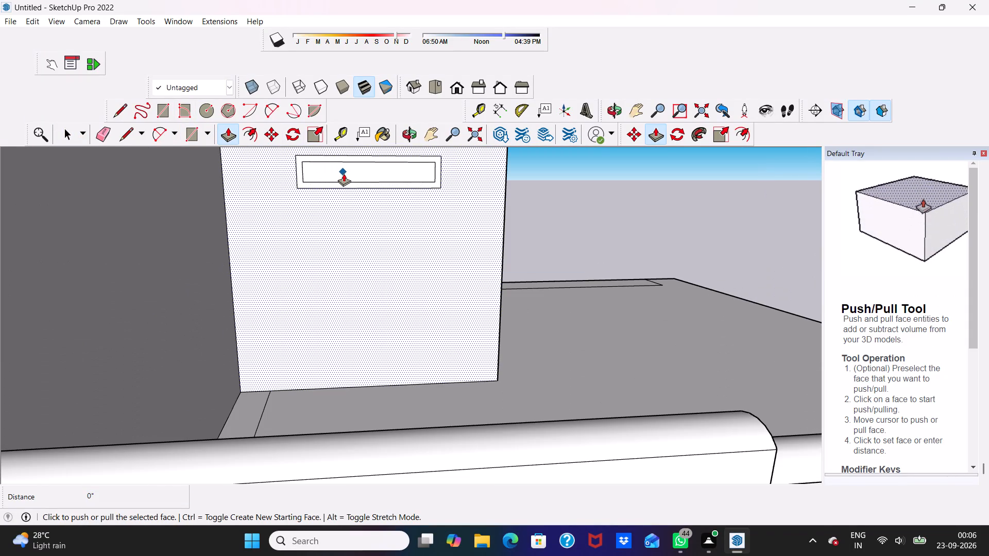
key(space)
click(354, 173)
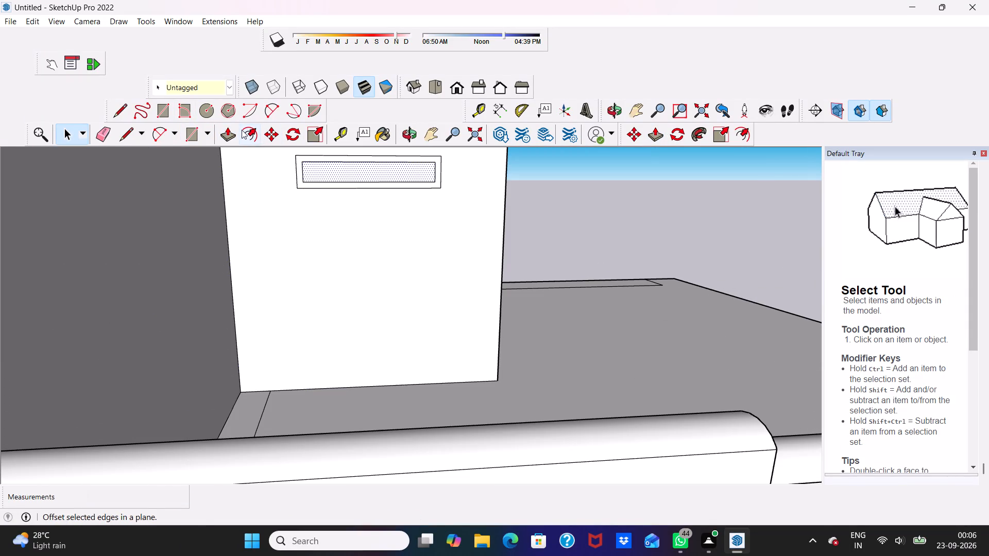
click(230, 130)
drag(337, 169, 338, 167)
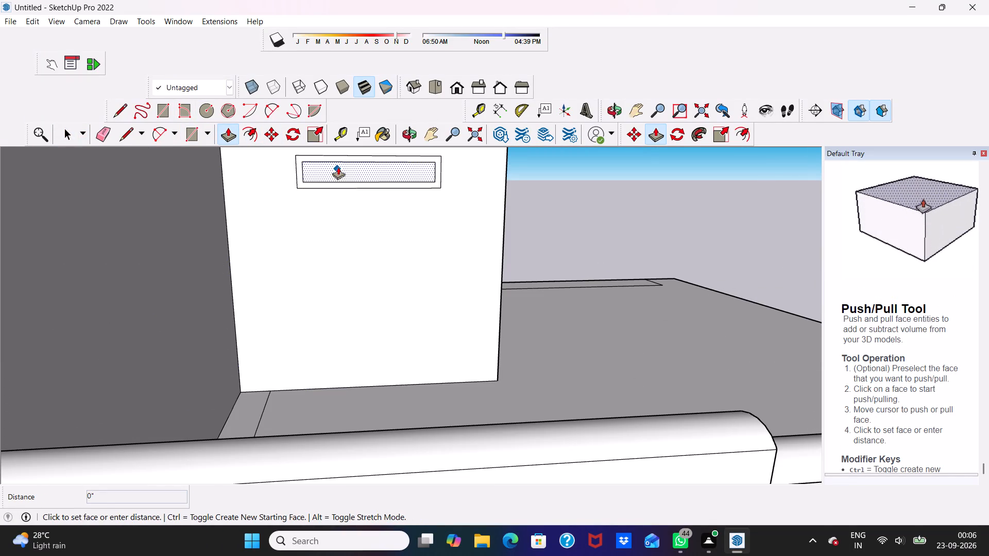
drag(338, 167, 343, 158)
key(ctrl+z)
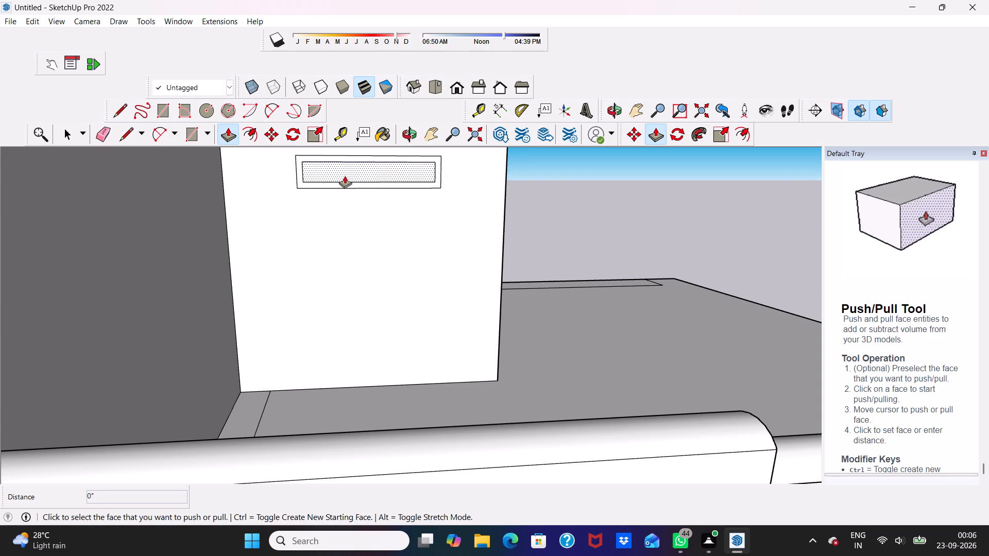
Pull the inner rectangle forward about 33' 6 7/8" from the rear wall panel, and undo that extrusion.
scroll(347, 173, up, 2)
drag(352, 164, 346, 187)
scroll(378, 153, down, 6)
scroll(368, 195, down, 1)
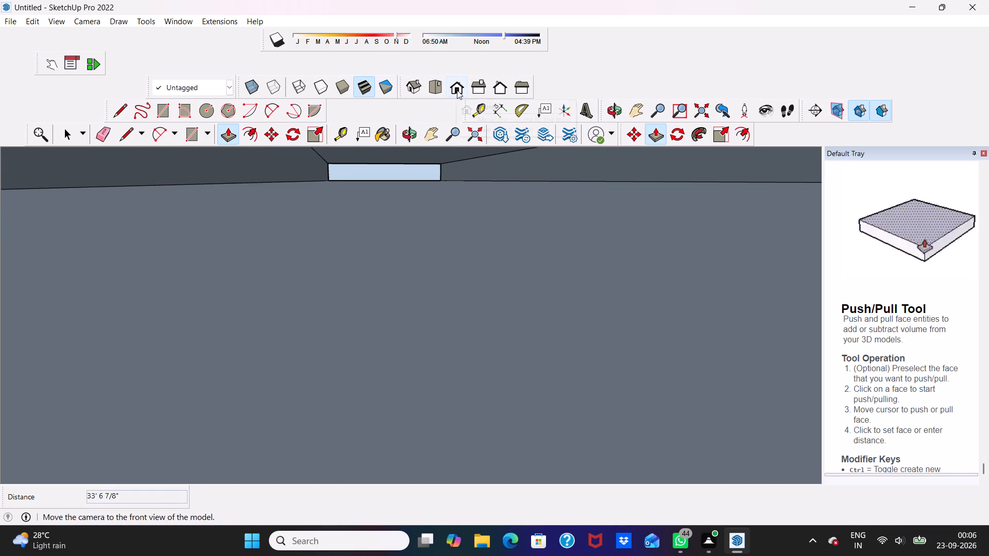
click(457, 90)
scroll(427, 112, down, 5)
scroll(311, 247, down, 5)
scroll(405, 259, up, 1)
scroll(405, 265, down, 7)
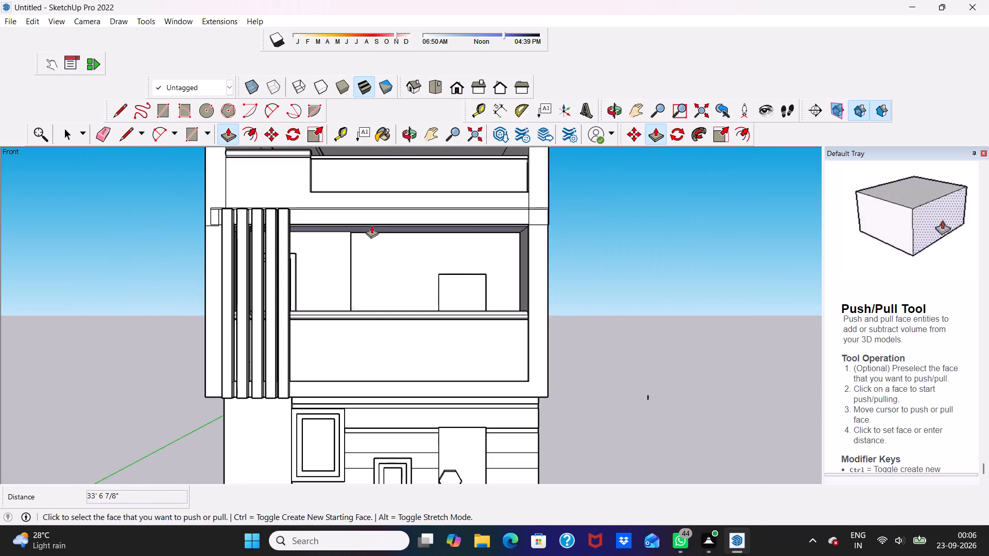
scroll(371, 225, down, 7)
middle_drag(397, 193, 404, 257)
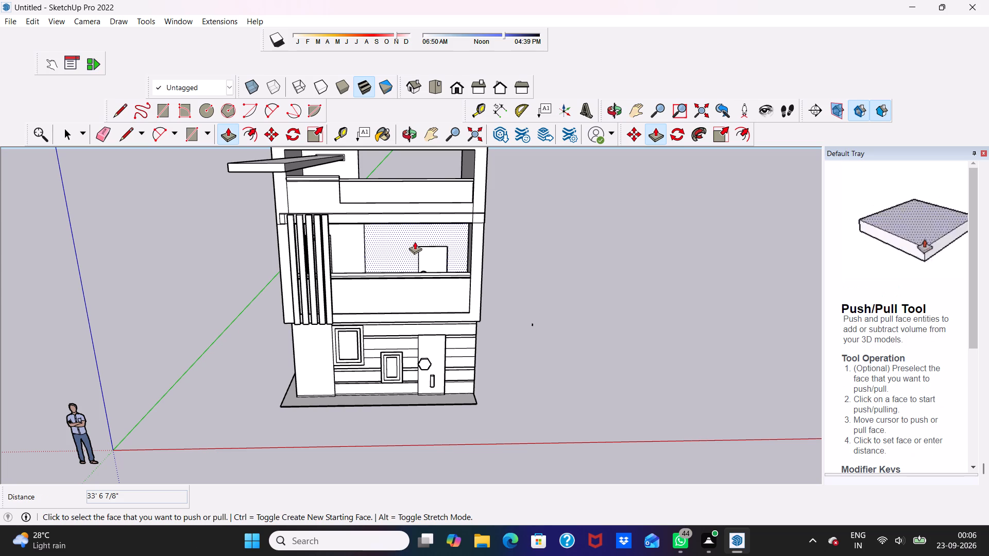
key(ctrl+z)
Push the inner rectangle backward through the rear wall panel, leaving the surrounding border in place.
middle_drag(492, 229, 0, 177)
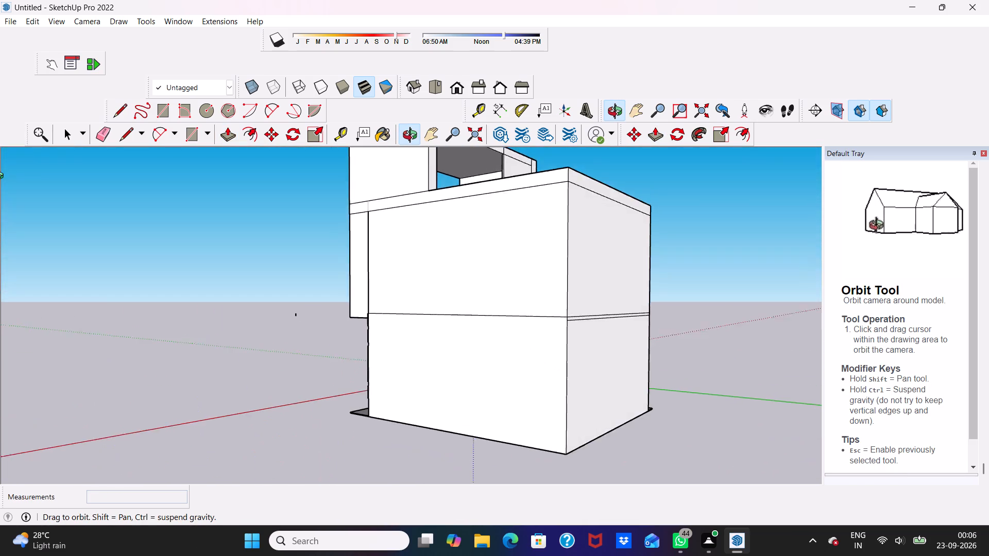
middle_drag(0, 177, 42, 218)
middle_drag(282, 260, 721, 303)
scroll(350, 103, up, 5)
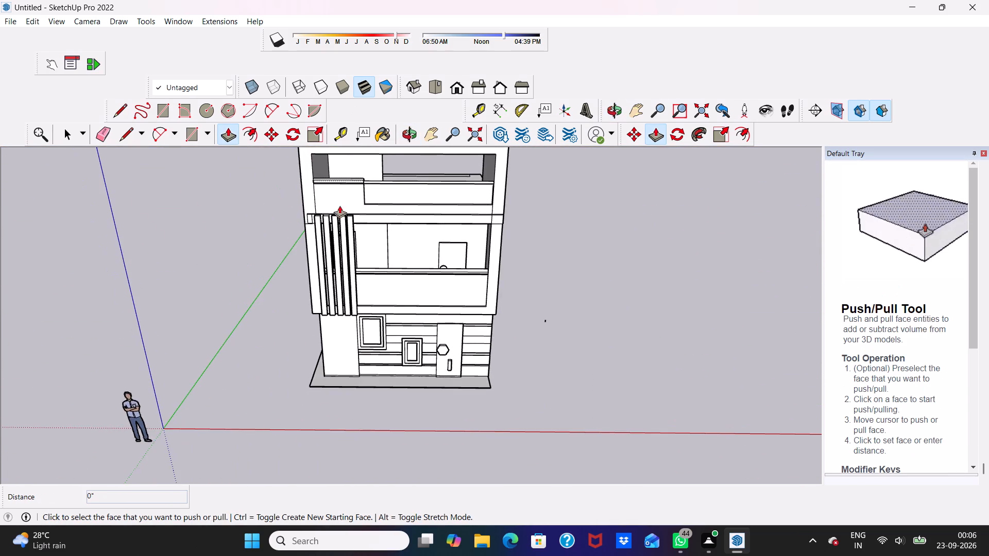
scroll(339, 205, up, 3)
middle_drag(363, 206, 403, 162)
scroll(403, 163, up, 4)
middle_drag(368, 162, 359, 219)
scroll(339, 169, down, 6)
middle_drag(349, 176, 366, 104)
scroll(366, 142, up, 5)
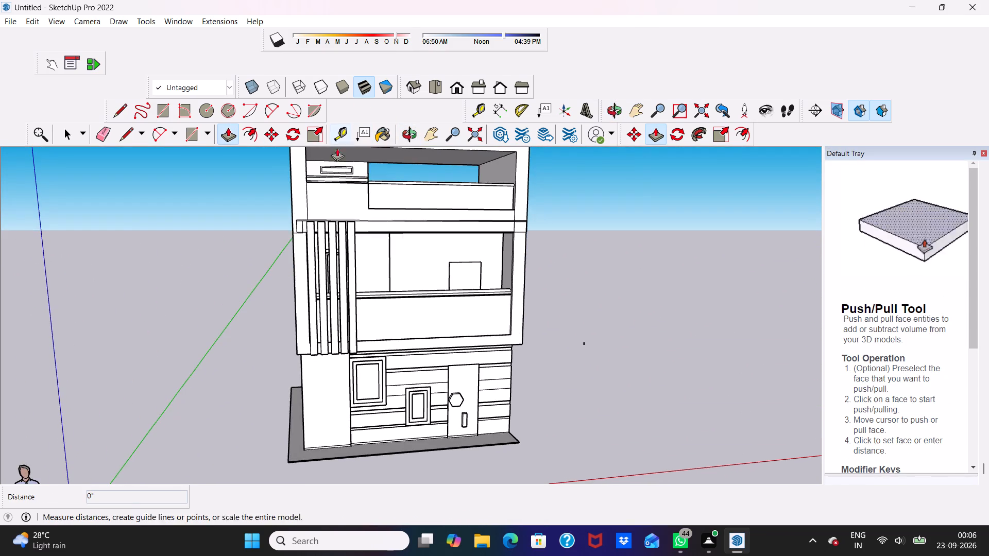
scroll(322, 164, up, 4)
scroll(366, 170, up, 9)
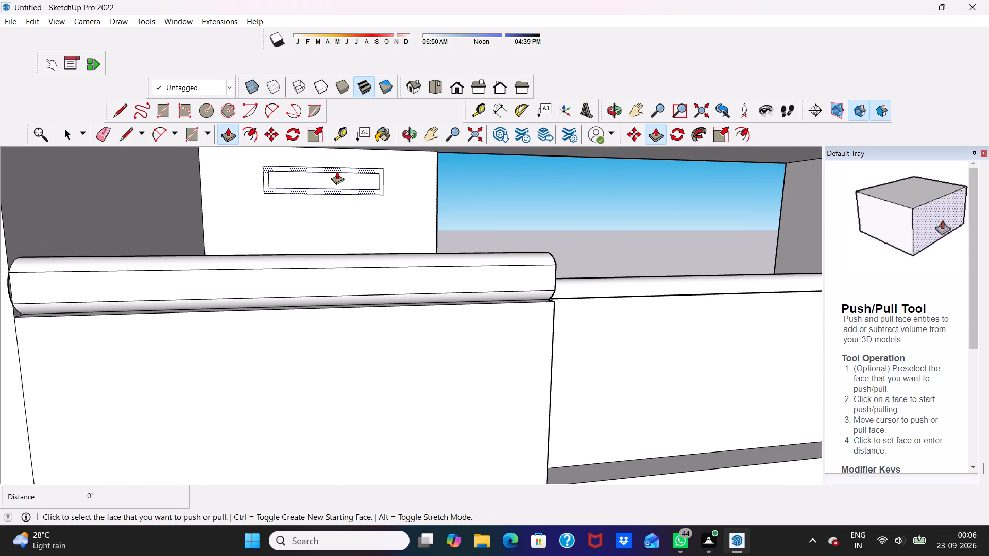
drag(328, 174, 323, 172)
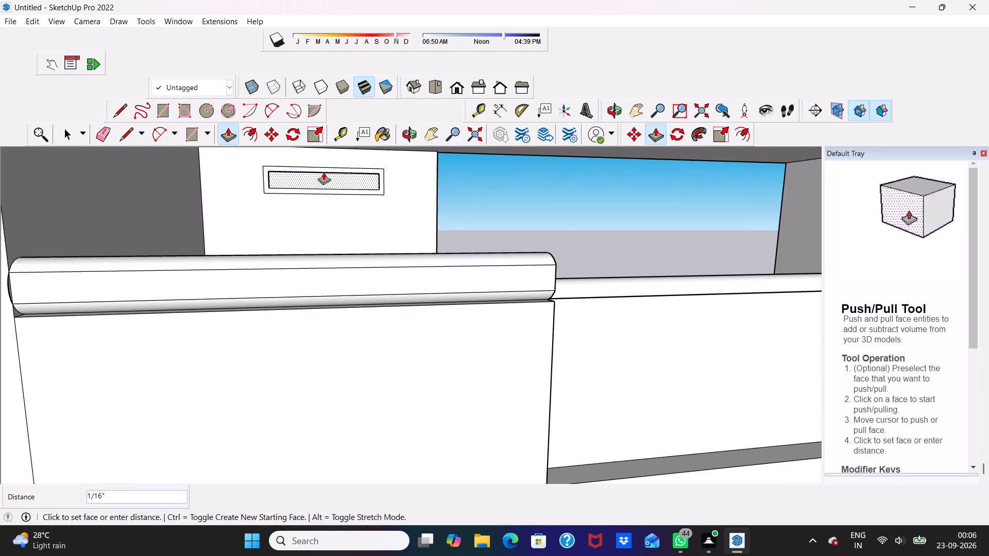
drag(323, 172, 320, 181)
Erase all edges of the box protruding behind the rear wall panel.
scroll(364, 159, down, 3)
middle_drag(361, 164, 318, 187)
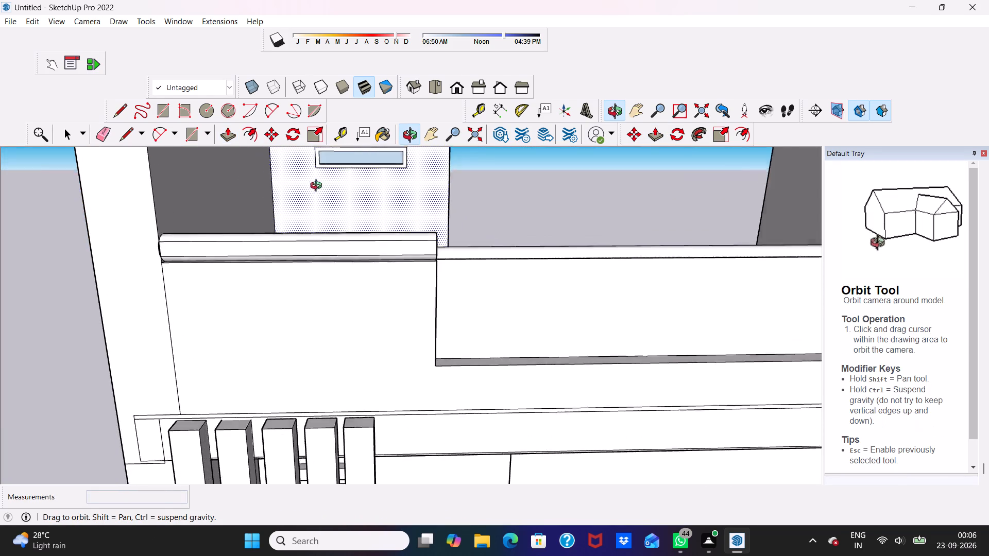
middle_drag(318, 187, 251, 197)
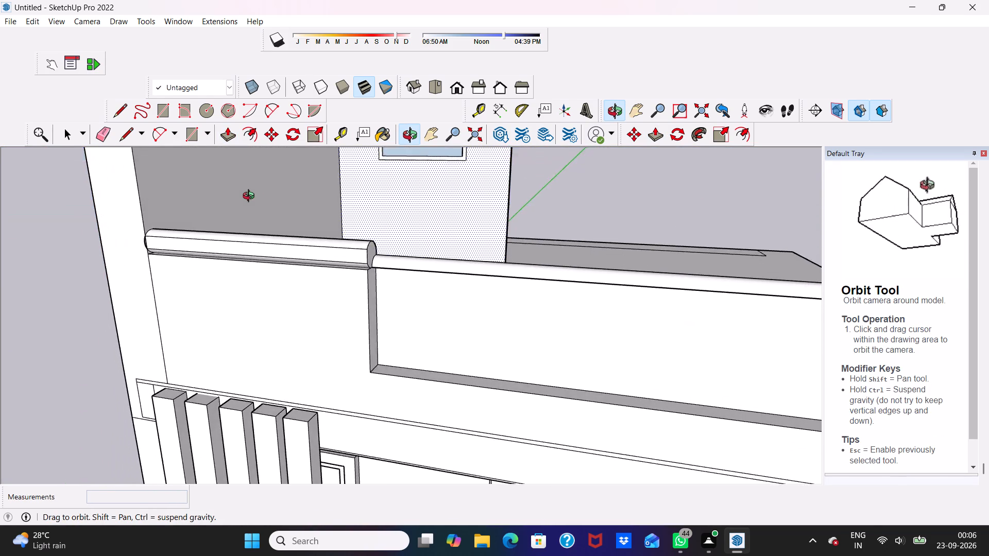
middle_drag(251, 197, 266, 195)
scroll(395, 207, down, 3)
key(space)
middle_drag(494, 190, 238, 156)
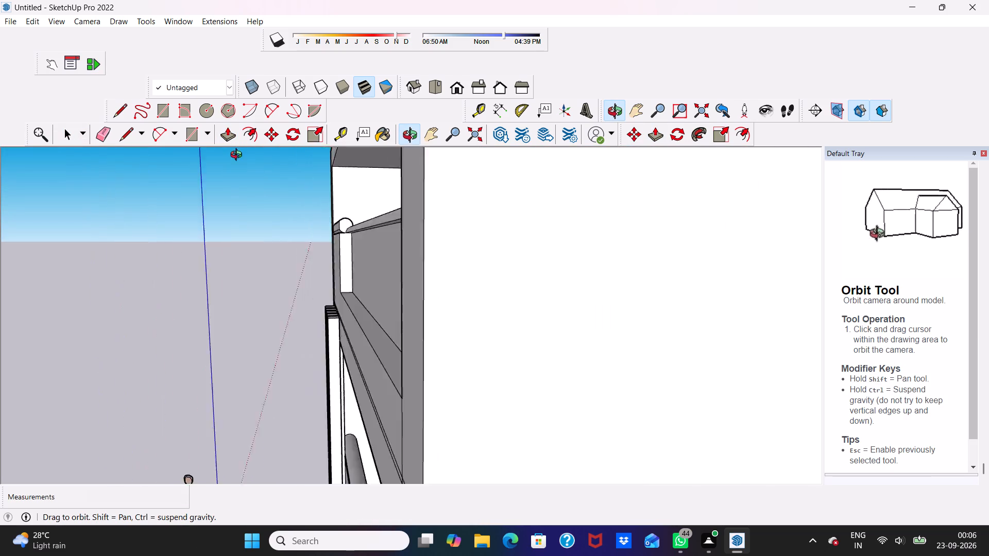
middle_drag(238, 156, 58, 176)
scroll(700, 240, down, 3)
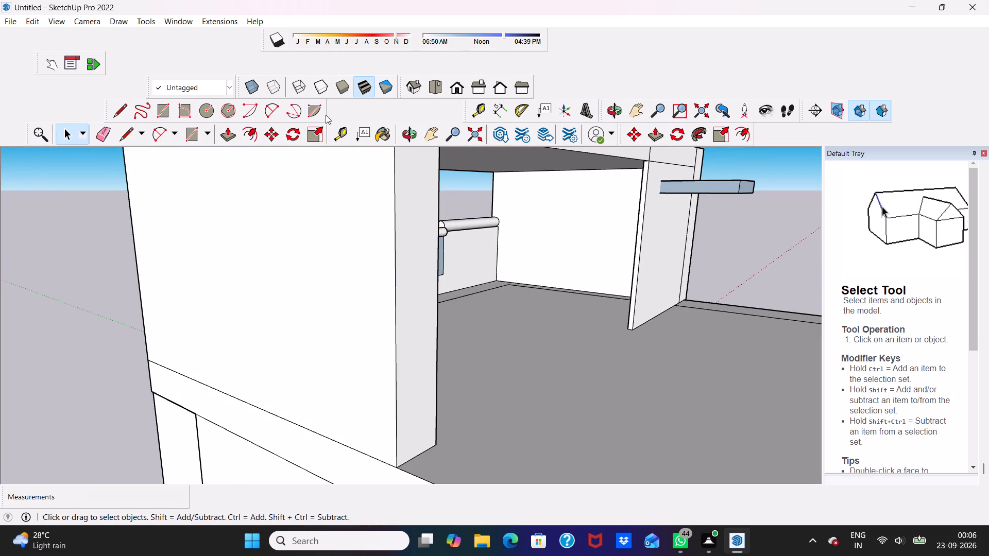
click(103, 135)
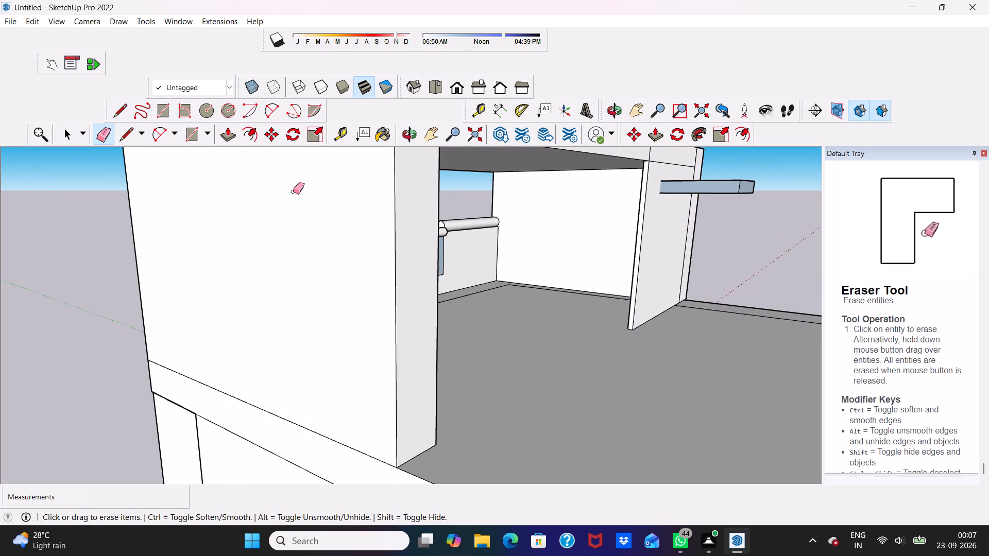
scroll(861, 398, up, 2)
click(725, 193)
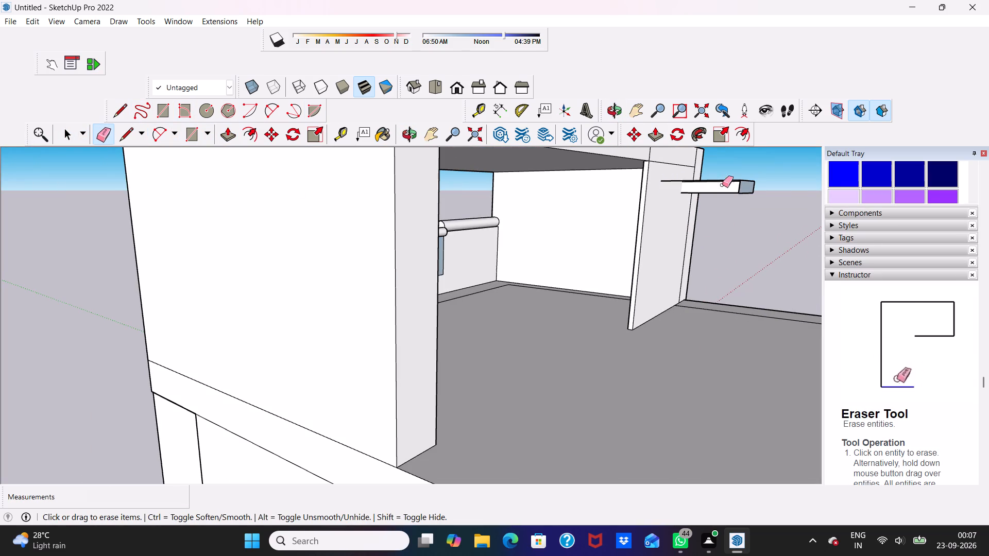
click(722, 182)
click(720, 193)
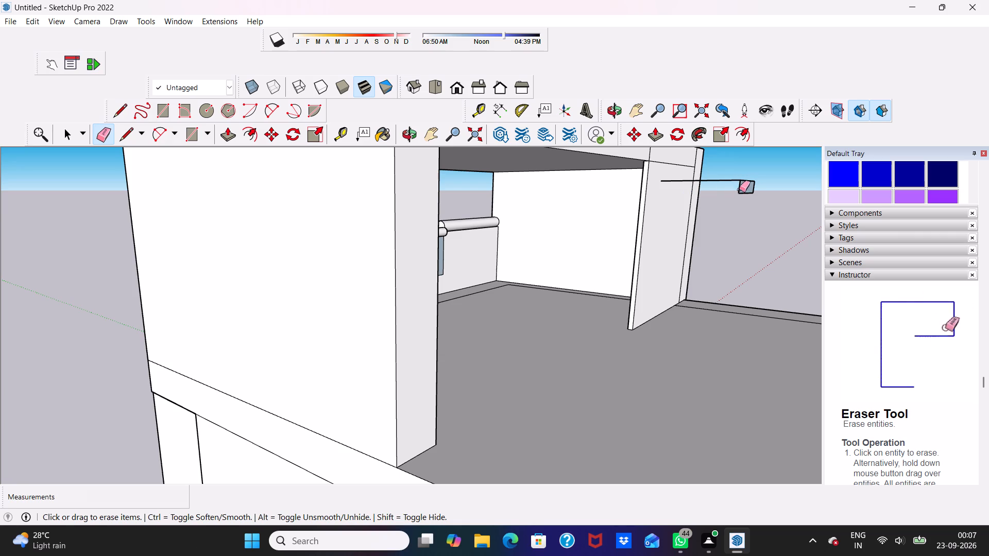
click(742, 186)
click(744, 182)
scroll(744, 182, up, 3)
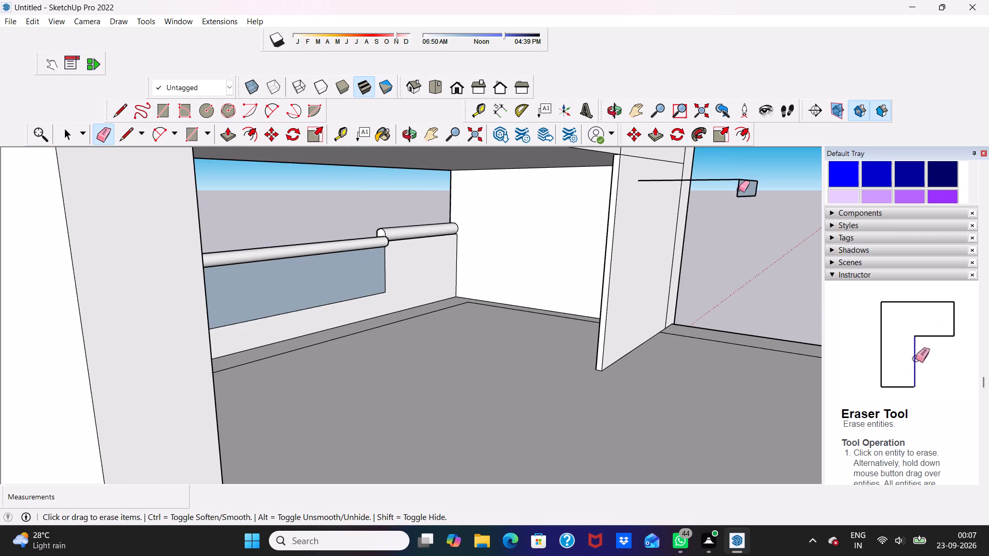
click(744, 186)
scroll(732, 182, up, 3)
click(732, 178)
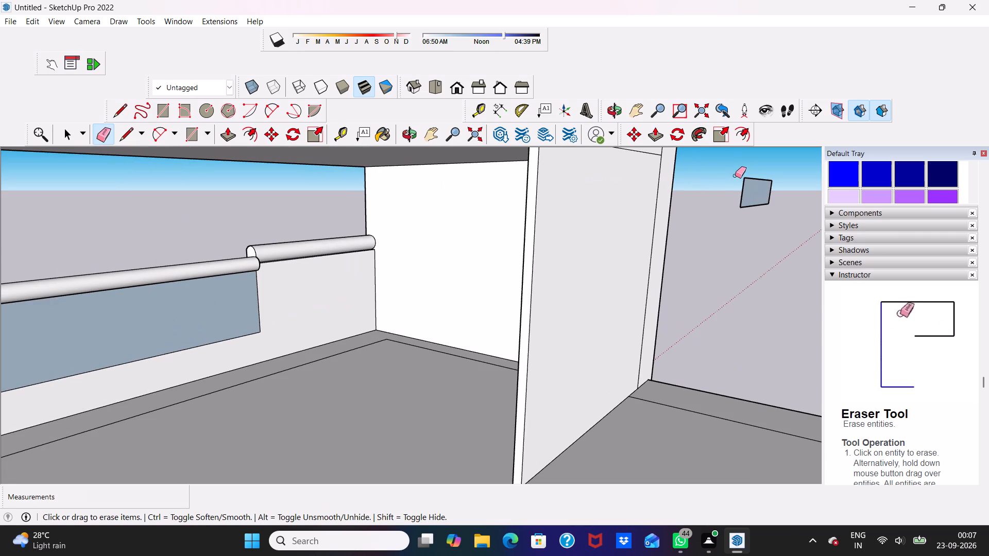
click(743, 186)
click(749, 178)
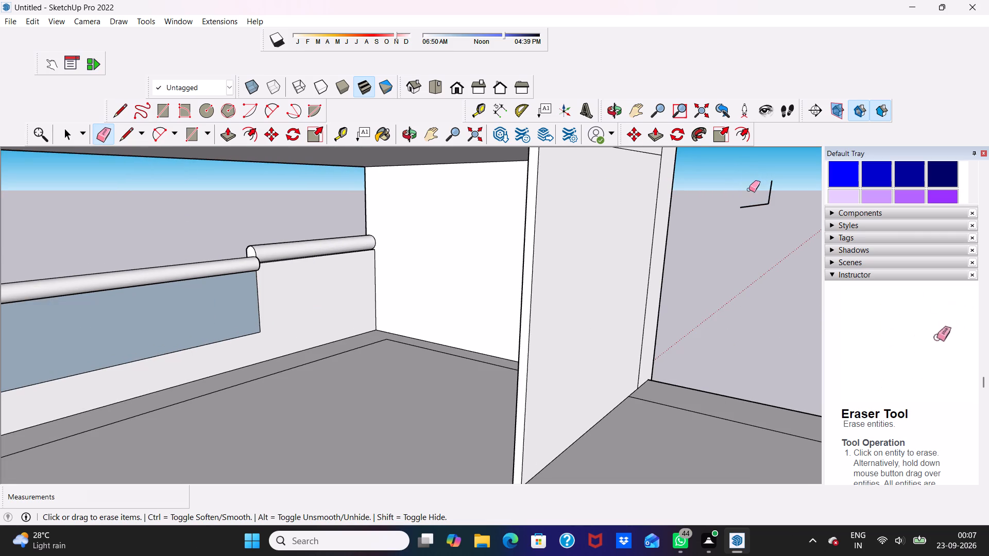
click(748, 206)
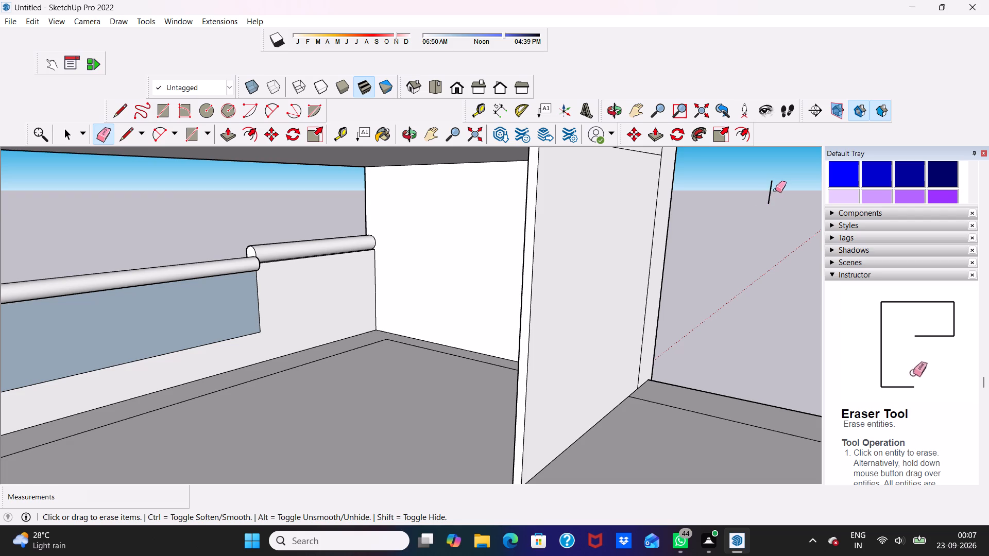
click(770, 194)
Delete the remaining face inside the panel's rectangular border to open the slot through the wall.
scroll(741, 204, down, 2)
middle_drag(575, 220, 748, 217)
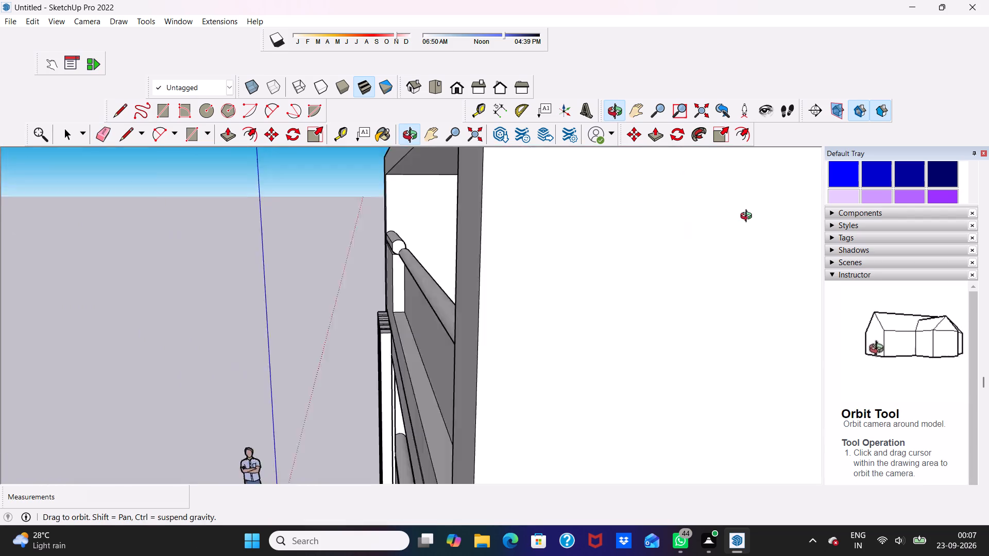
middle_drag(748, 217, 875, 206)
scroll(763, 184, up, 4)
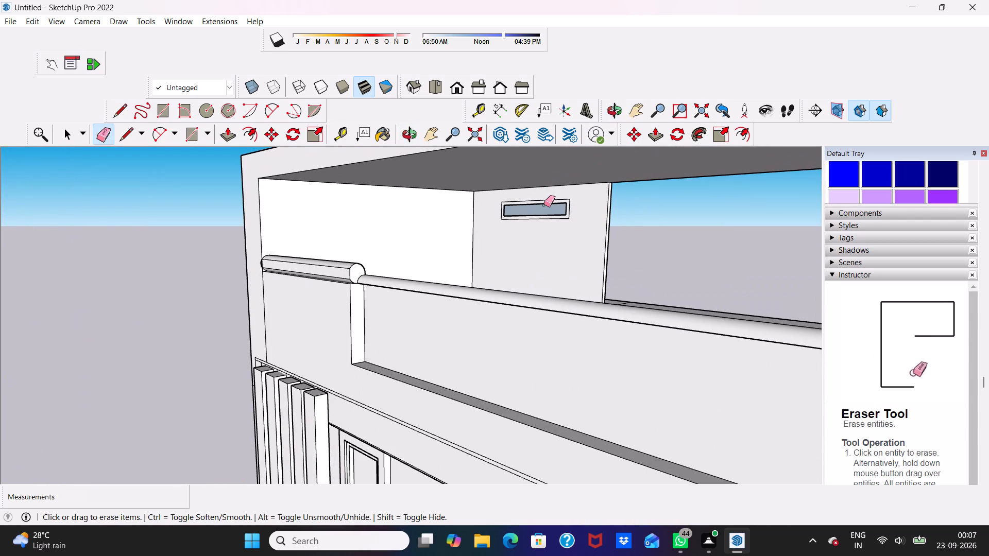
click(543, 207)
double_click(543, 207)
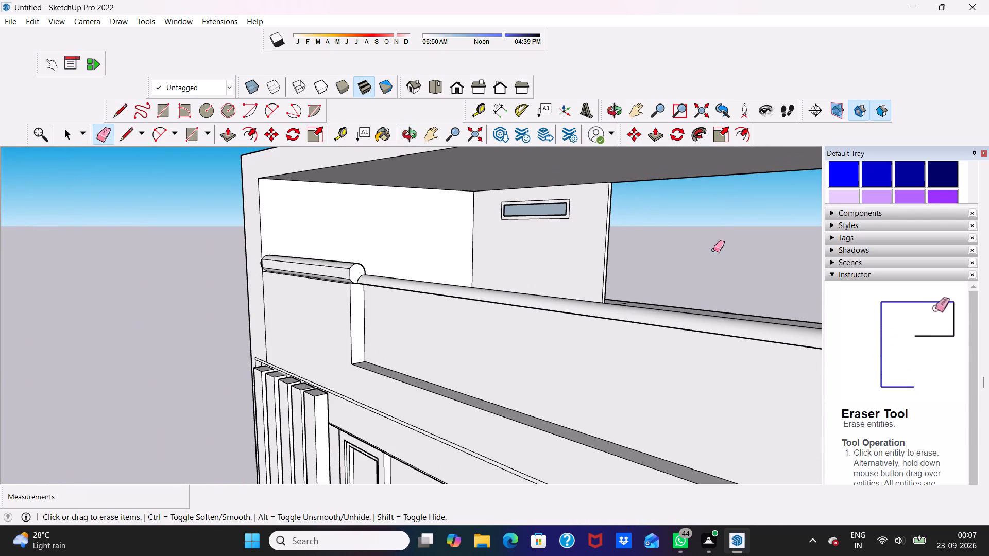
key(space)
click(554, 208)
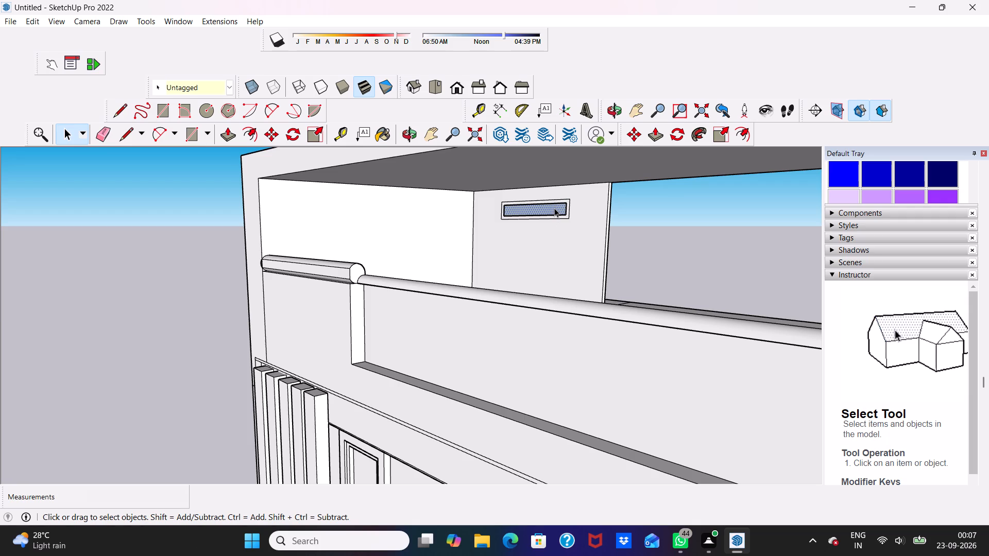
key(Delete)
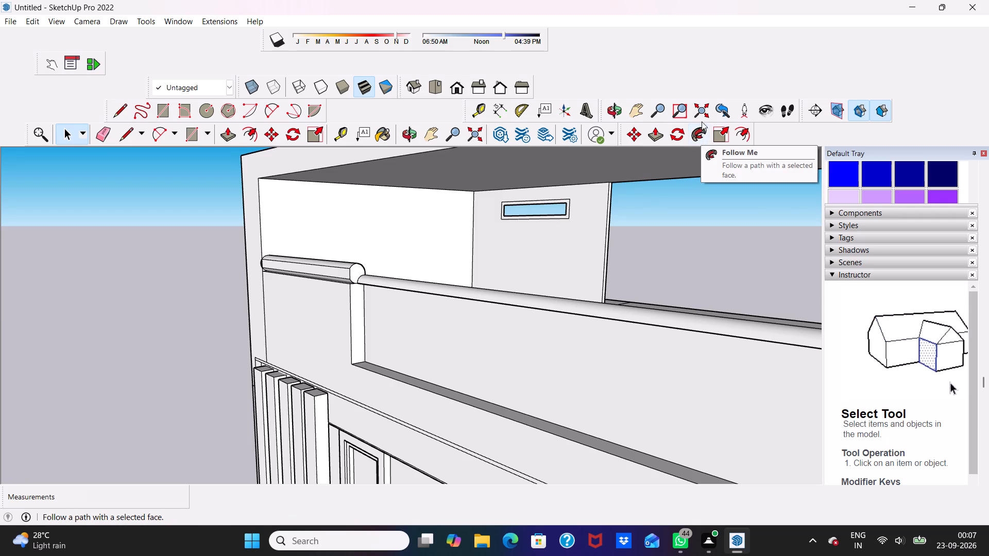
Examine the slot opening in the wall panel from behind and from the front of the house.
scroll(689, 125, down, 7)
middle_drag(668, 166, 370, 129)
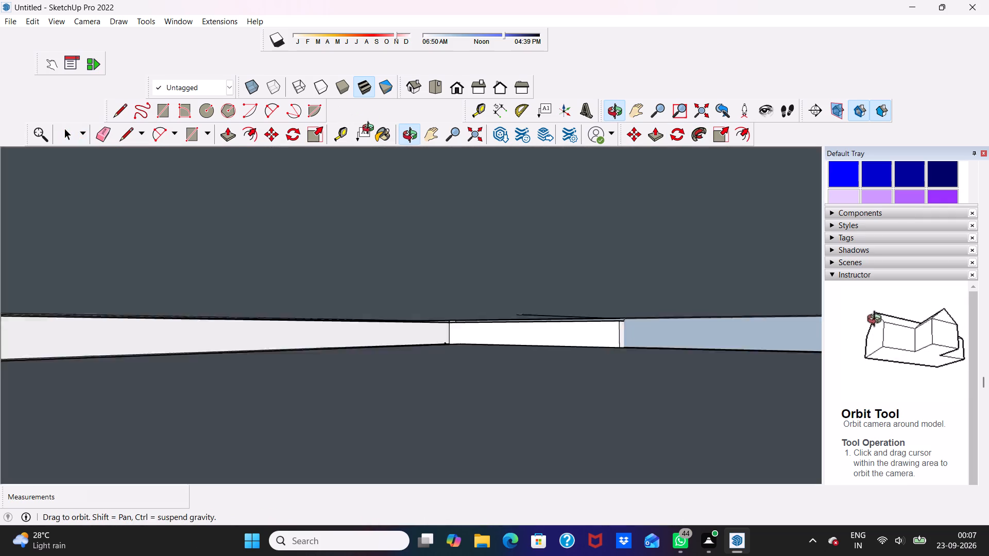
middle_drag(370, 129, 384, 136)
scroll(453, 89, down, 5)
scroll(506, 196, down, 4)
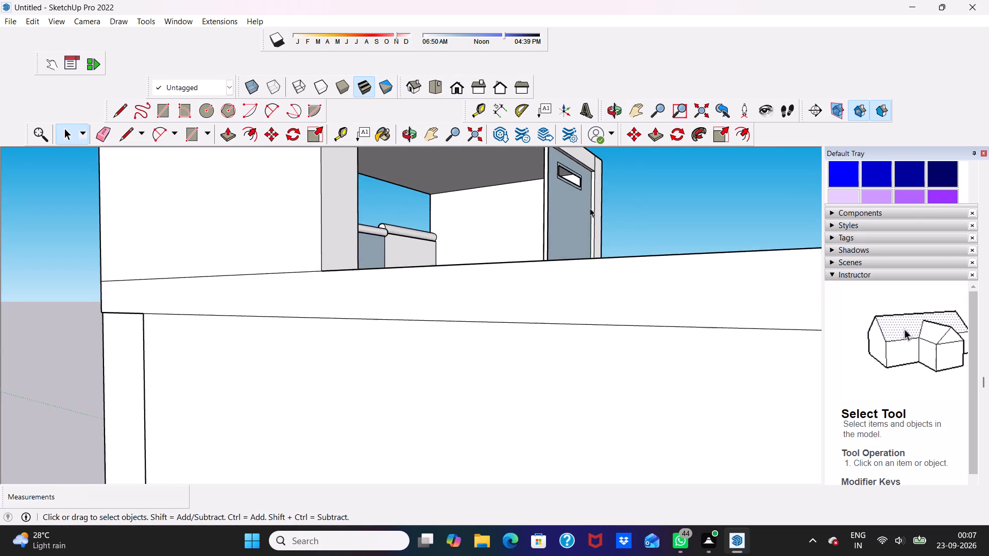
scroll(590, 208, down, 3)
middle_drag(571, 202, 810, 238)
middle_drag(442, 140, 545, 133)
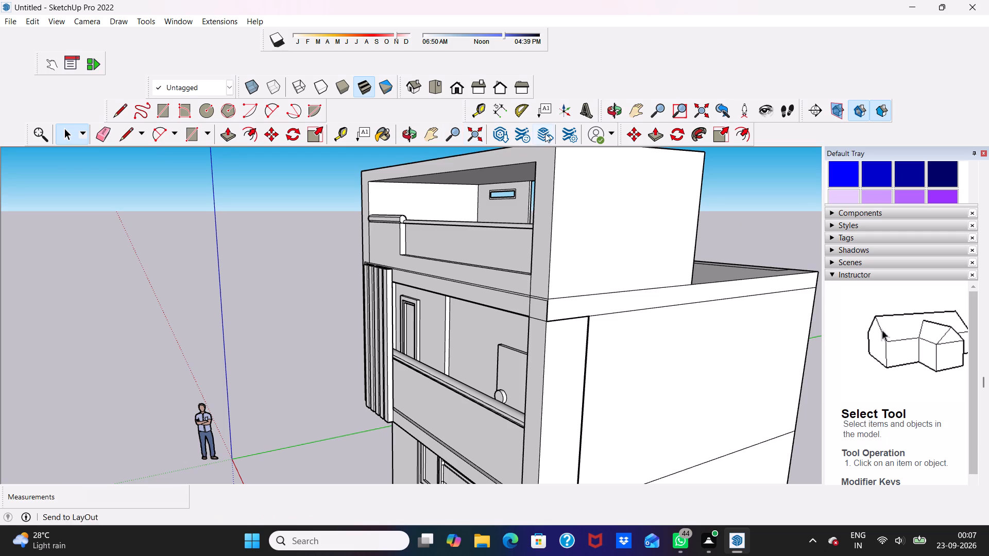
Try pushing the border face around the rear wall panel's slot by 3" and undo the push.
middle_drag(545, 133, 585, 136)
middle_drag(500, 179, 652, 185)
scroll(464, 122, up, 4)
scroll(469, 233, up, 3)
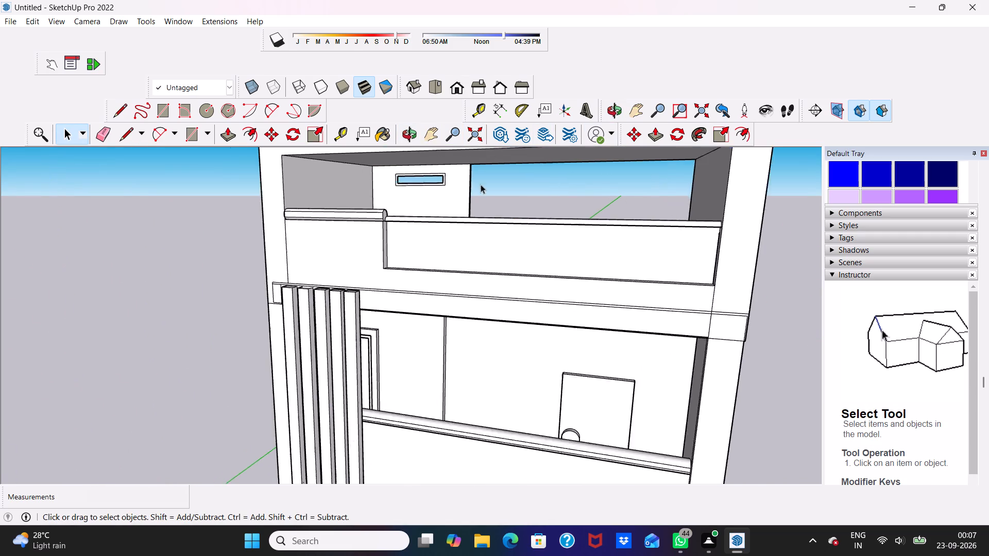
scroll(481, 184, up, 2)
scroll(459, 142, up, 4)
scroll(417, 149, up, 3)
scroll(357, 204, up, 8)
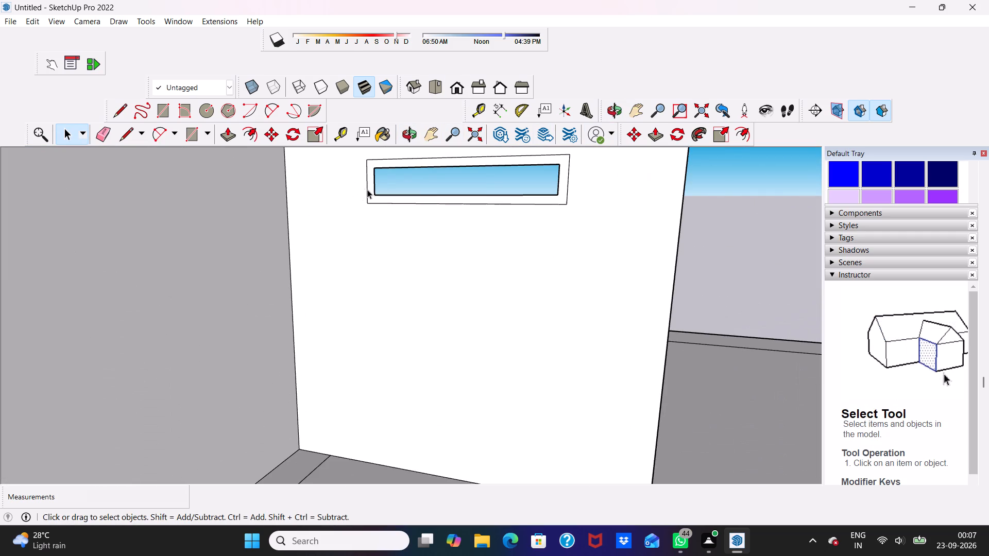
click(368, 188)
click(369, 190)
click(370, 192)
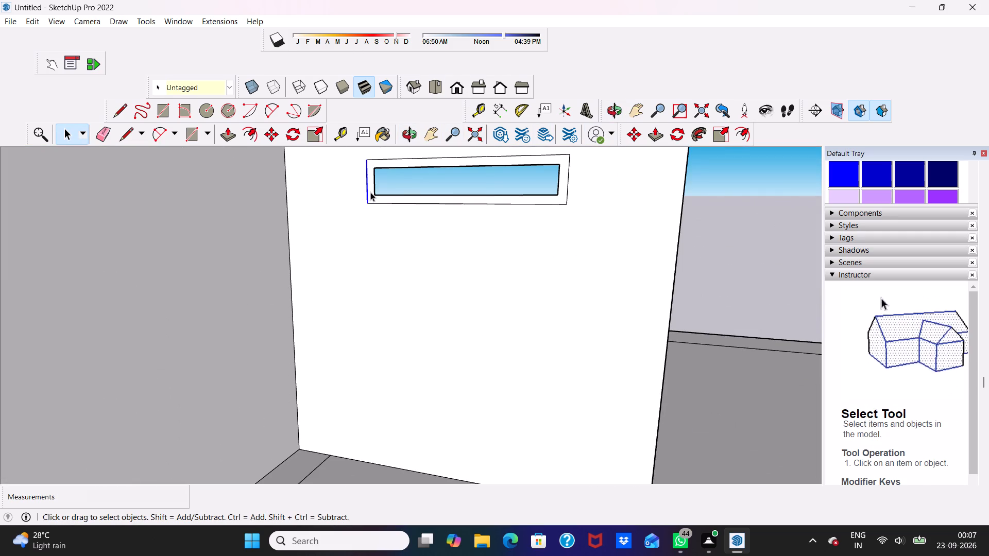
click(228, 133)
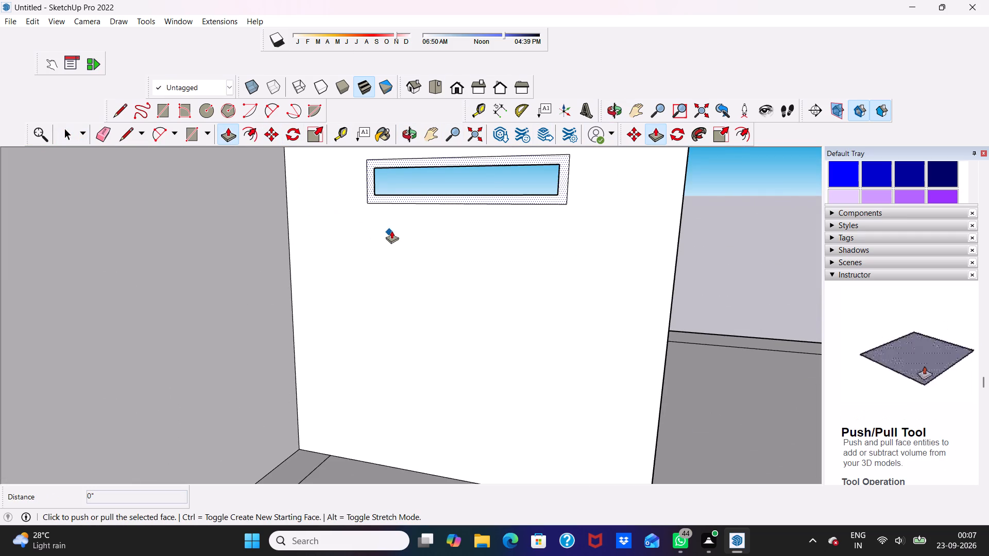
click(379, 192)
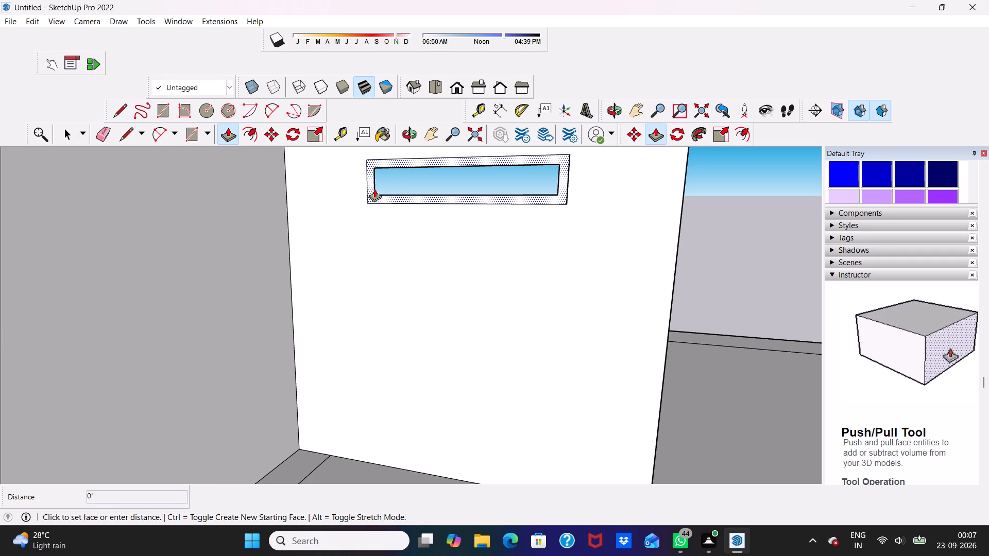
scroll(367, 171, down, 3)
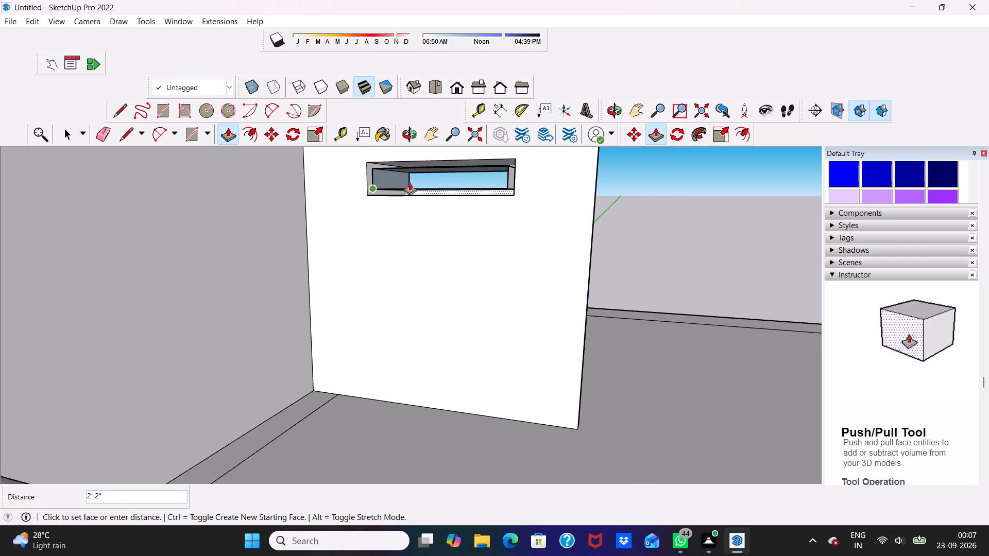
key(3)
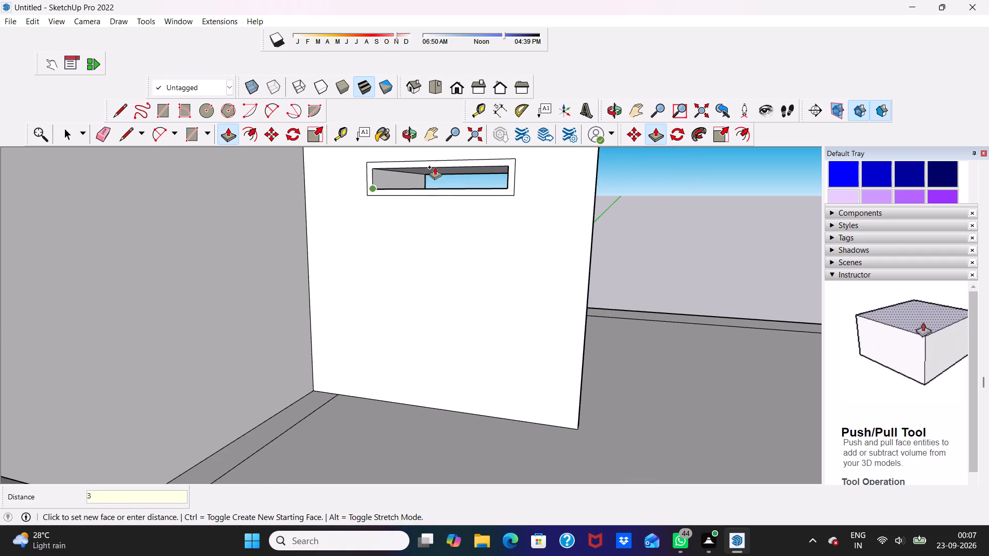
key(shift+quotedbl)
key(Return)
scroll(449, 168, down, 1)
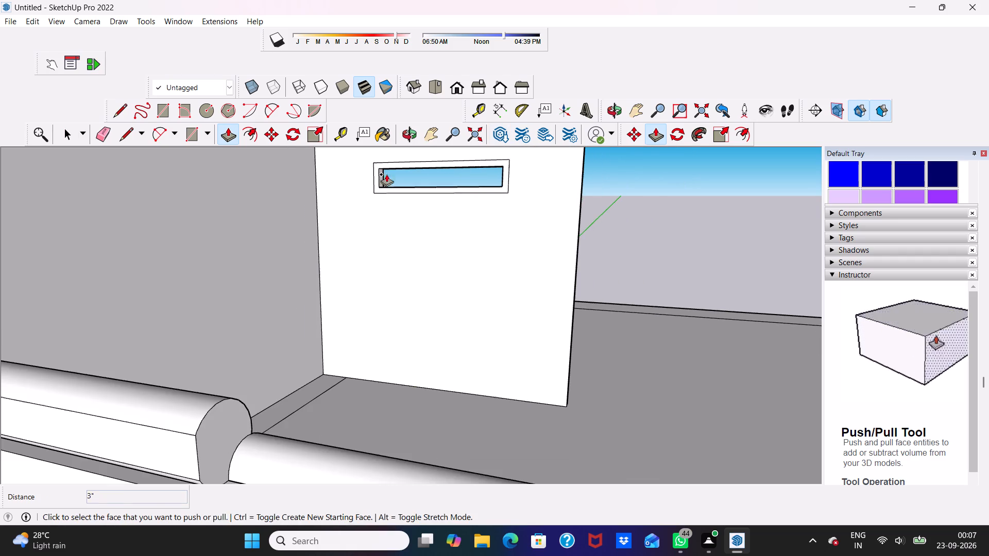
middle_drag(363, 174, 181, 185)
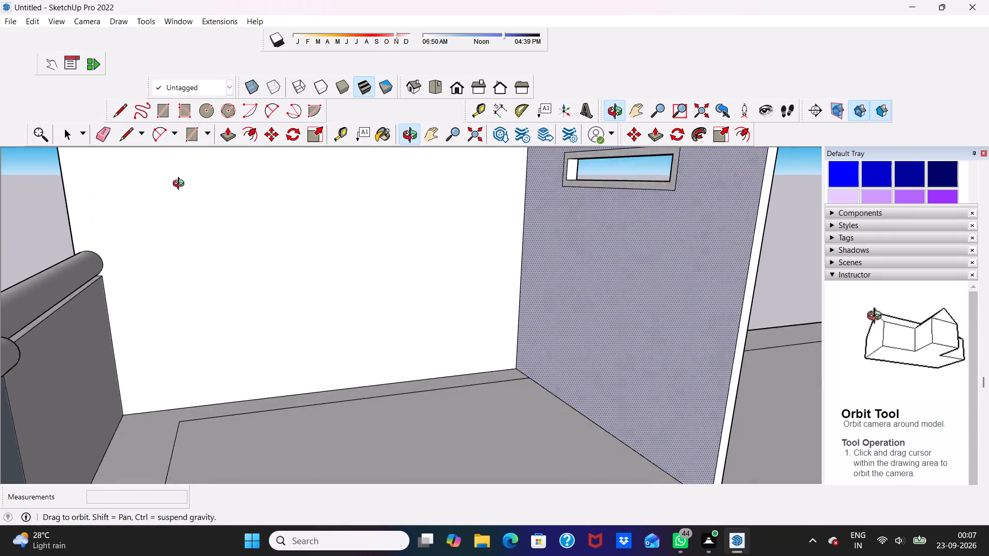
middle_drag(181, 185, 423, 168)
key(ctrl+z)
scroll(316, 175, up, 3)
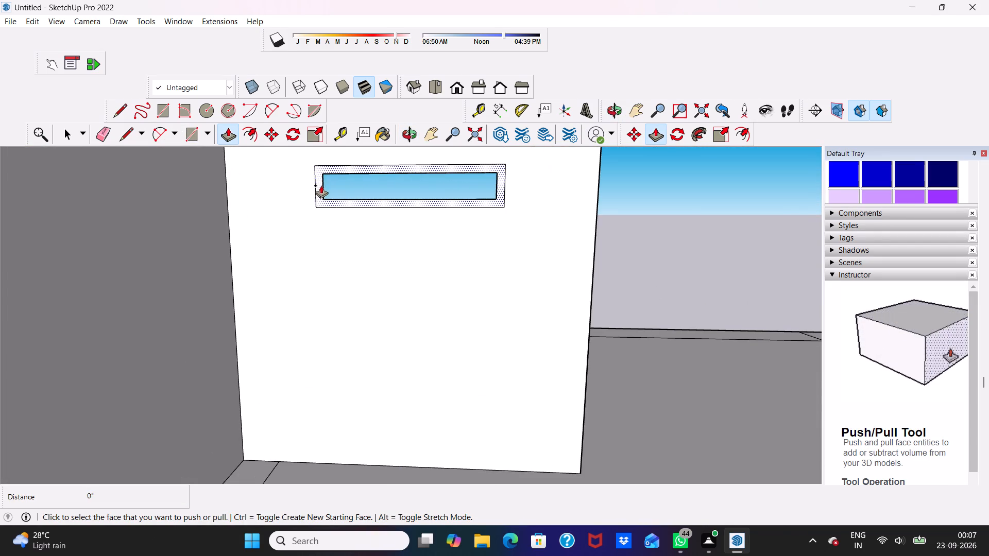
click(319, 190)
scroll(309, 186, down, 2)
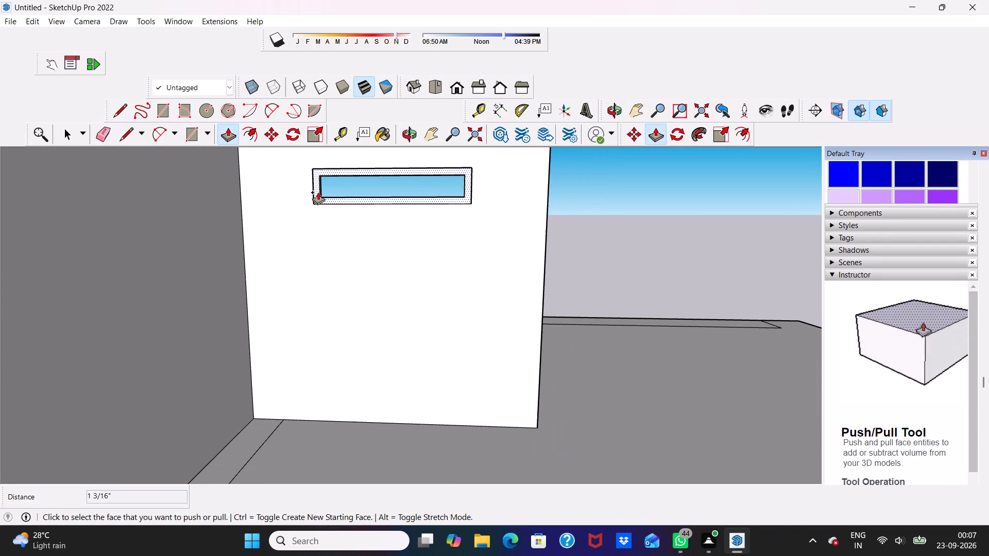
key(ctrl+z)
Pull the border face around the slot 3" outward from the rear wall panel to form a raised frame.
ctrl+click(318, 192)
scroll(325, 182, up, 3)
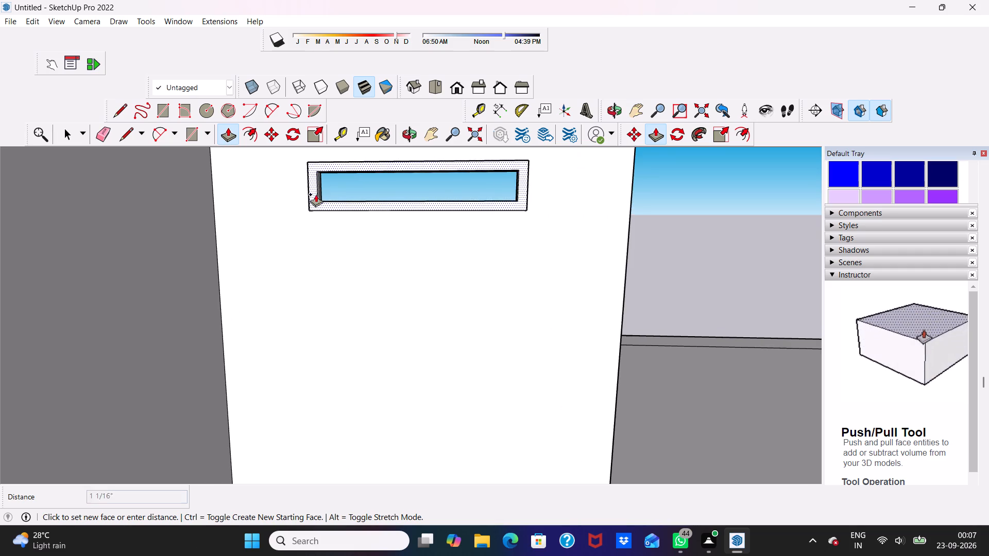
key(3)
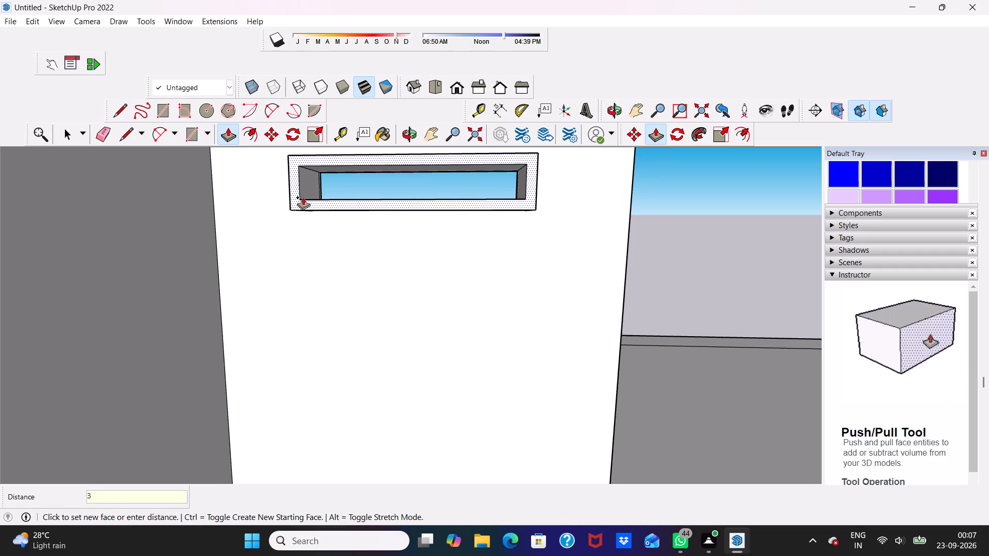
key(shift+quotedbl)
key(Return)
key(space)
scroll(304, 197, down, 1)
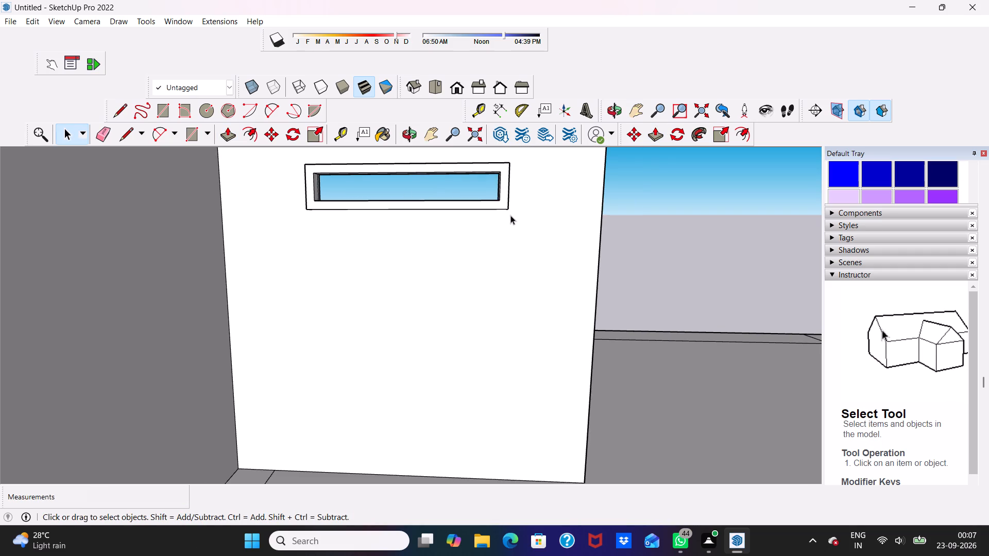
middle_drag(510, 215, 602, 189)
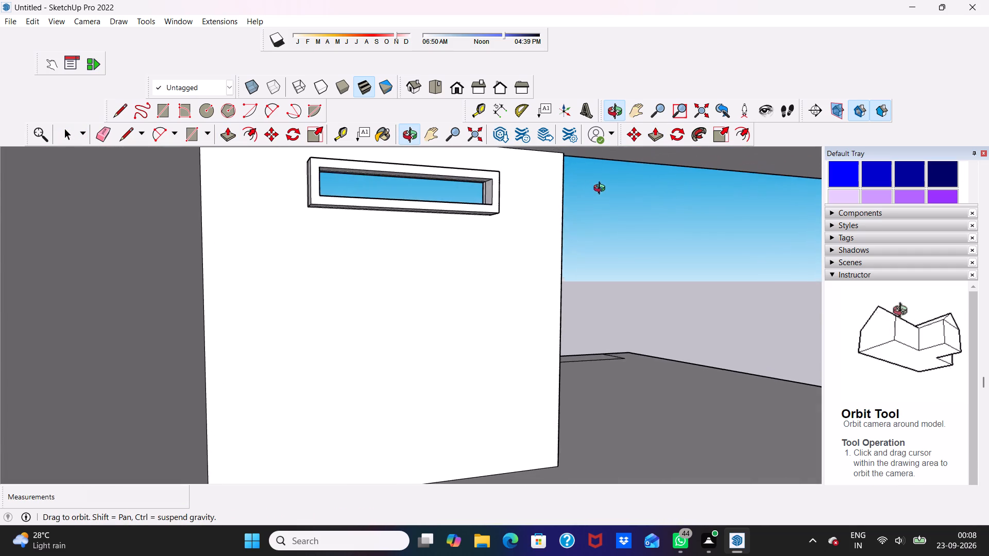
middle_drag(602, 189, 402, 184)
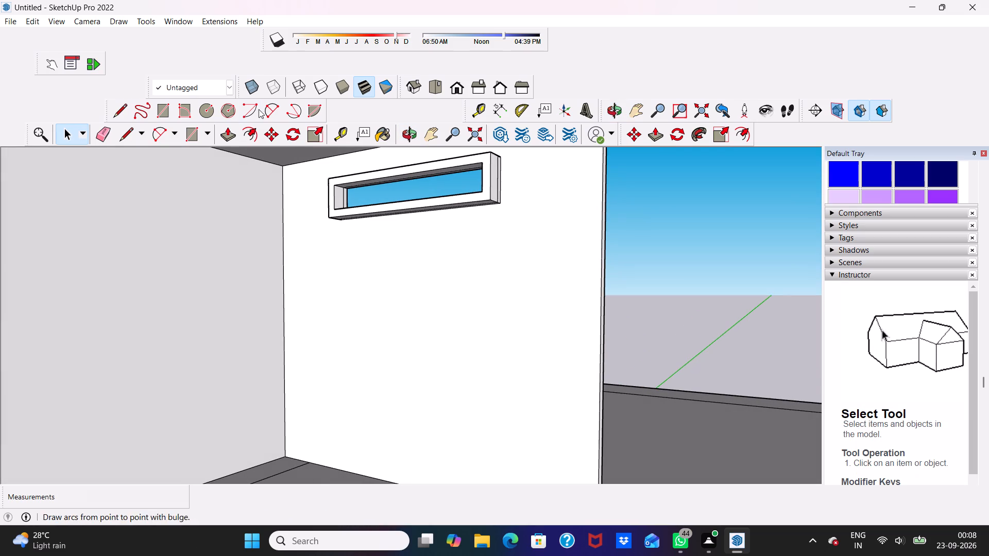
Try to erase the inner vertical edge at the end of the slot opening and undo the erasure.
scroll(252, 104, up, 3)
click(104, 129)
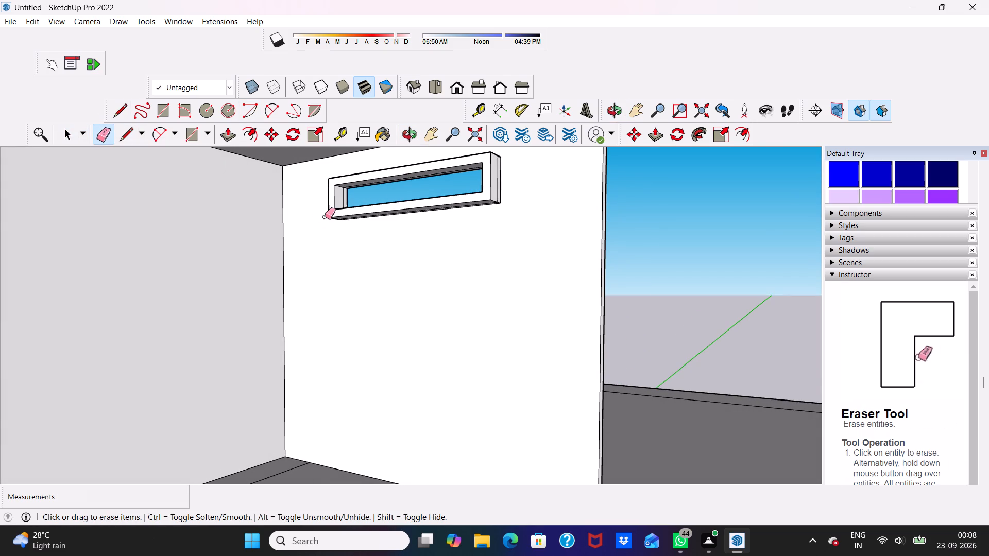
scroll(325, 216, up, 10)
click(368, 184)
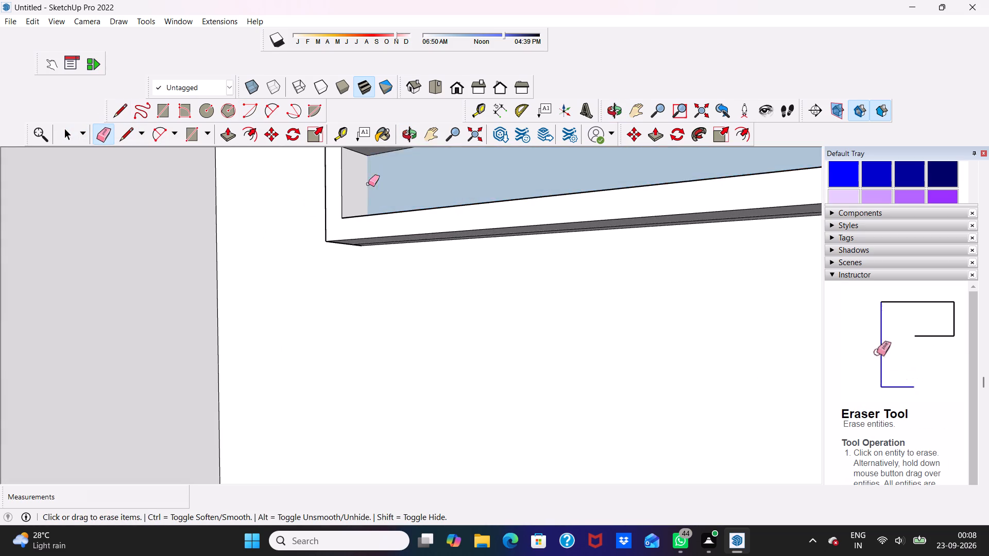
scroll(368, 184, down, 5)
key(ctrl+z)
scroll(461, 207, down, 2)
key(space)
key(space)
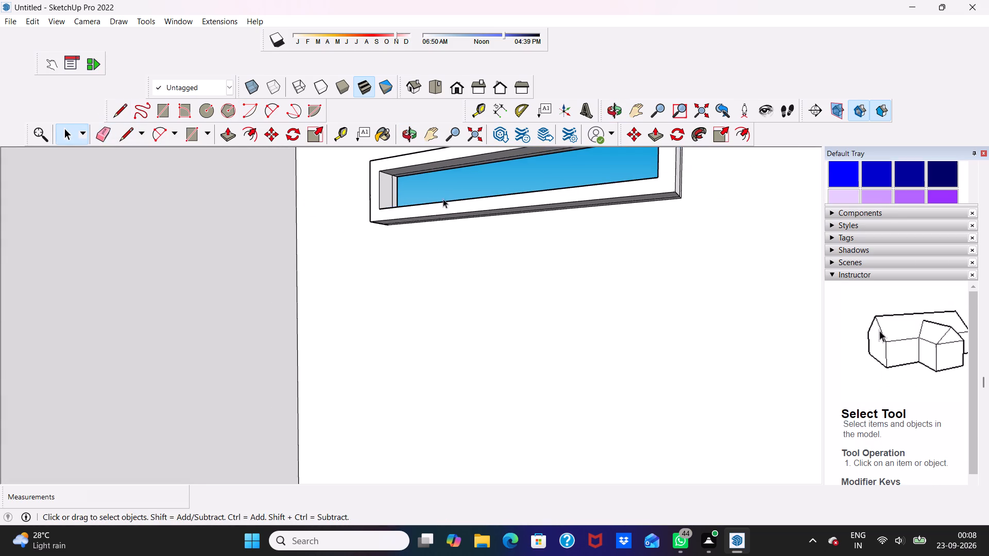
Examine the whole house from the front, down to the base slab at the entrance door.
scroll(424, 176, down, 5)
middle_drag(429, 183, 529, 251)
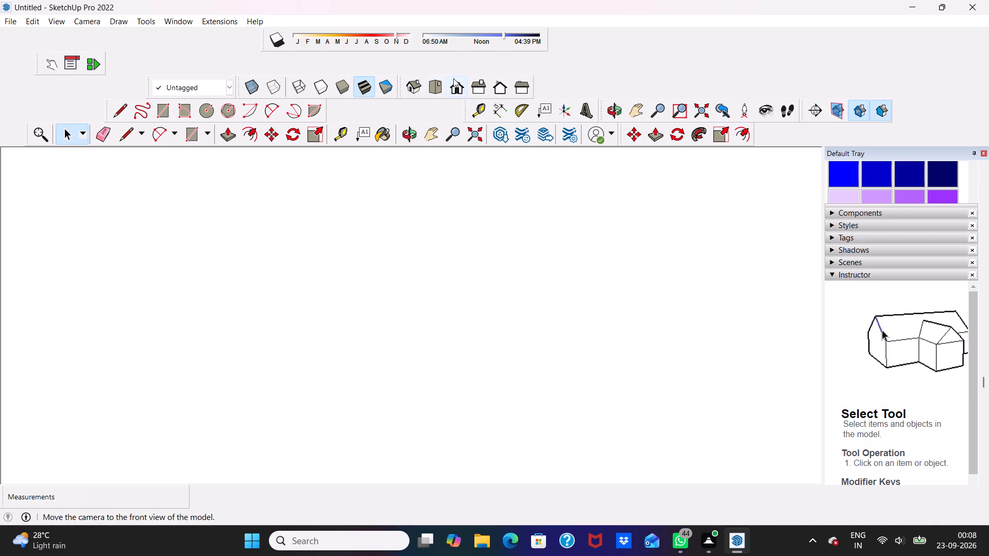
click(453, 78)
scroll(498, 103, down, 18)
scroll(506, 200, down, 17)
middle_drag(510, 195, 505, 258)
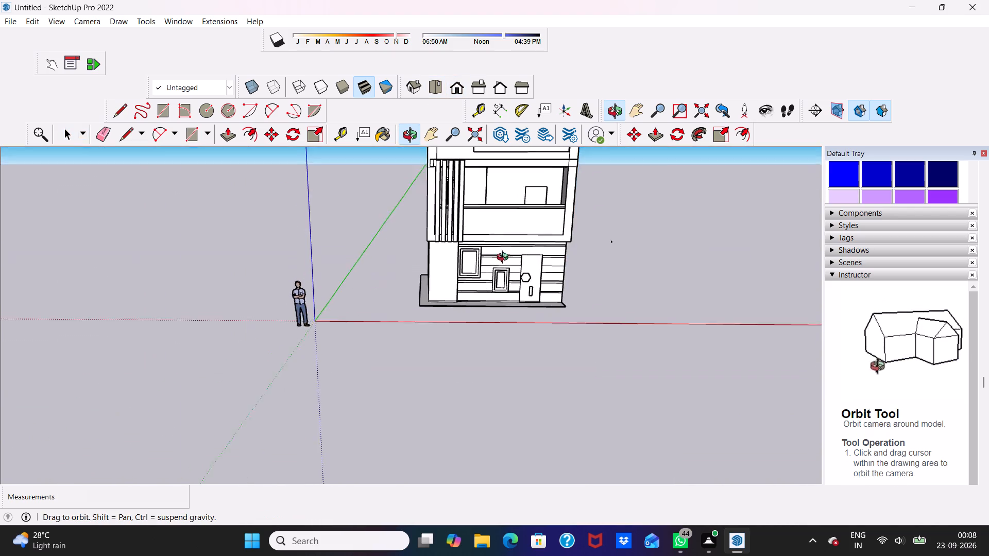
middle_drag(505, 258, 505, 266)
scroll(505, 232, down, 7)
middle_drag(538, 211, 499, 175)
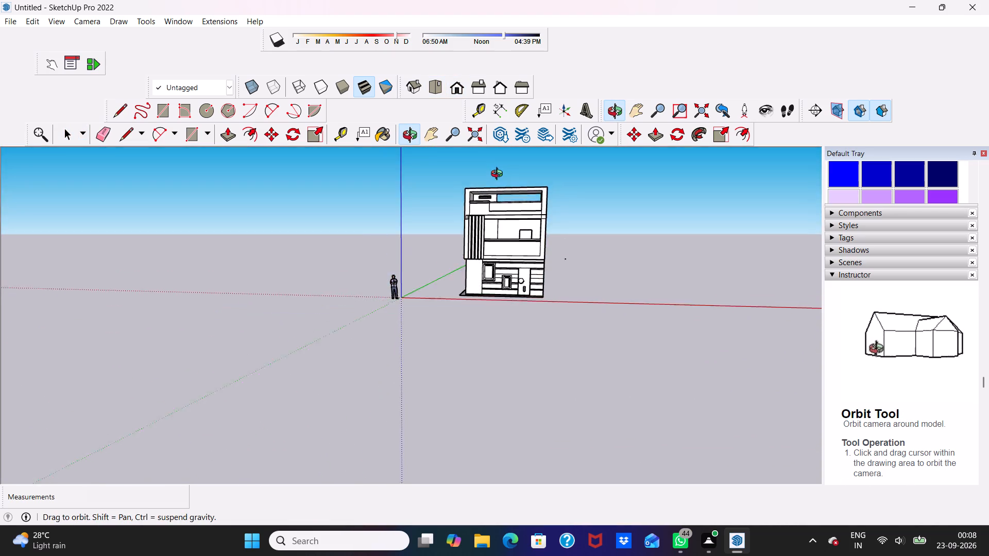
middle_drag(499, 175, 534, 201)
scroll(533, 210, up, 4)
middle_drag(509, 267, 534, 205)
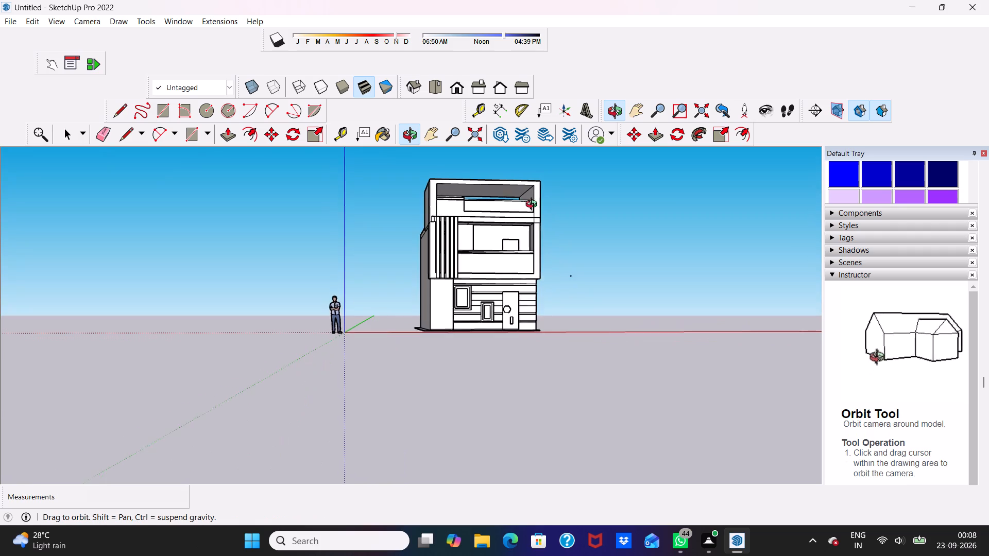
middle_drag(534, 205, 534, 204)
middle_click(534, 204)
scroll(525, 234, up, 3)
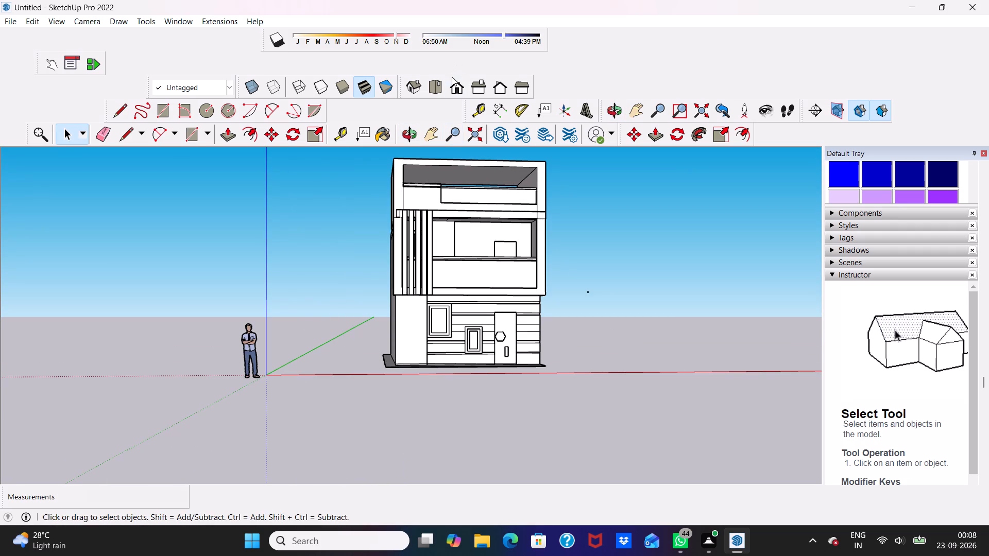
click(461, 81)
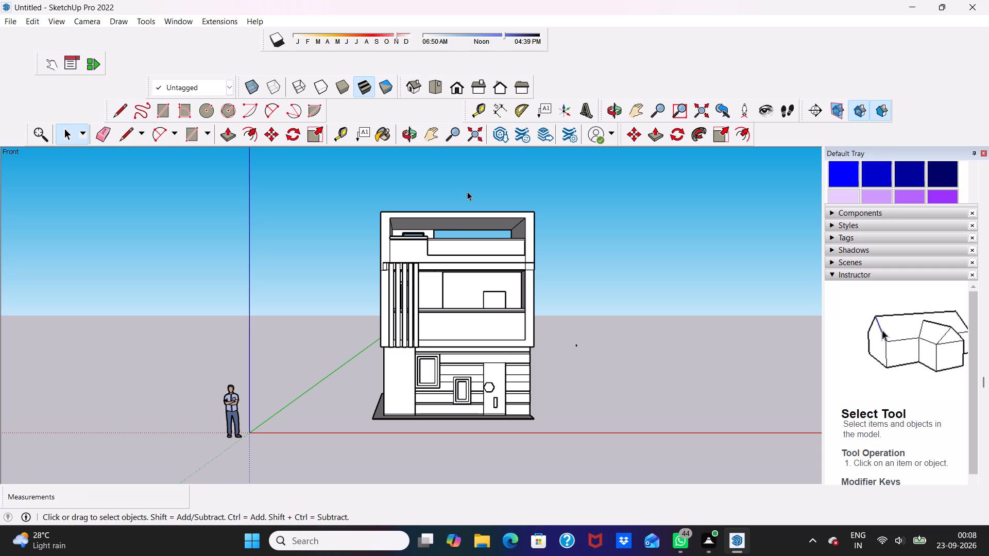
scroll(440, 260, up, 5)
scroll(645, 324, down, 2)
scroll(644, 321, up, 1)
scroll(644, 319, down, 3)
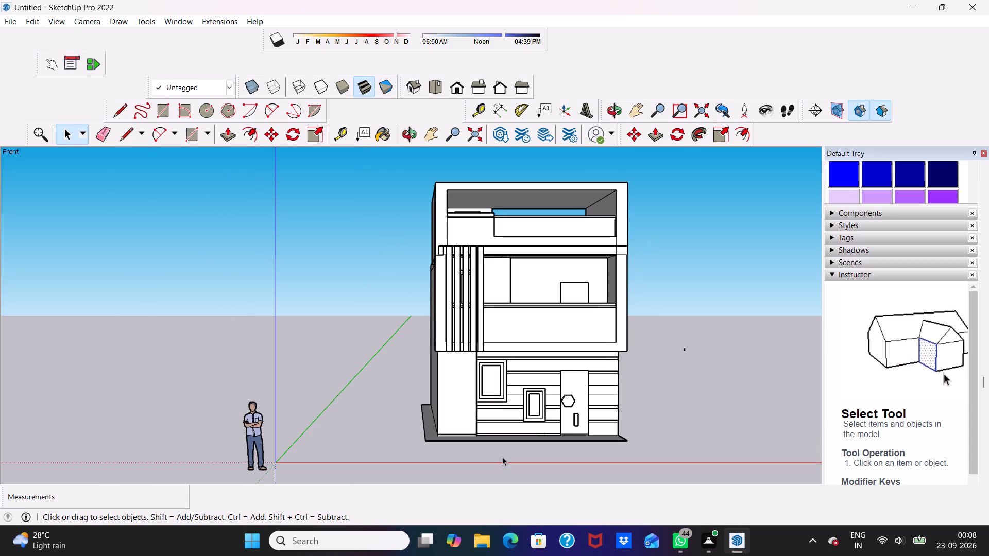
middle_drag(567, 422, 557, 476)
scroll(598, 442, up, 12)
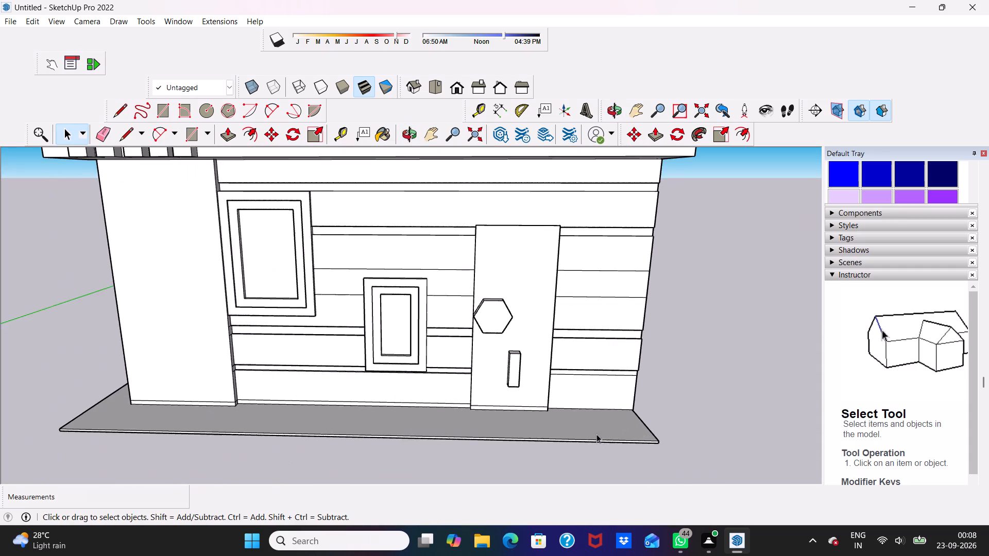
scroll(585, 394, up, 3)
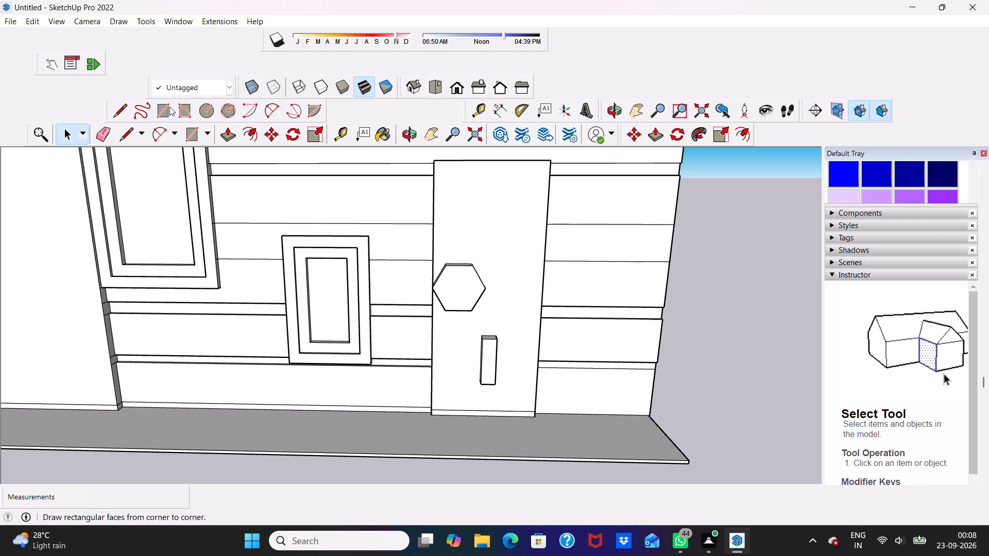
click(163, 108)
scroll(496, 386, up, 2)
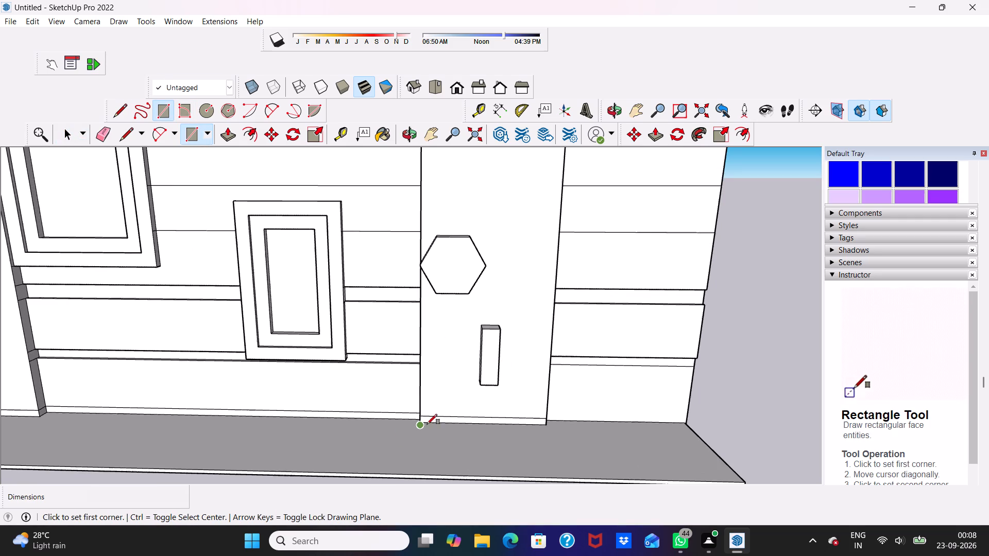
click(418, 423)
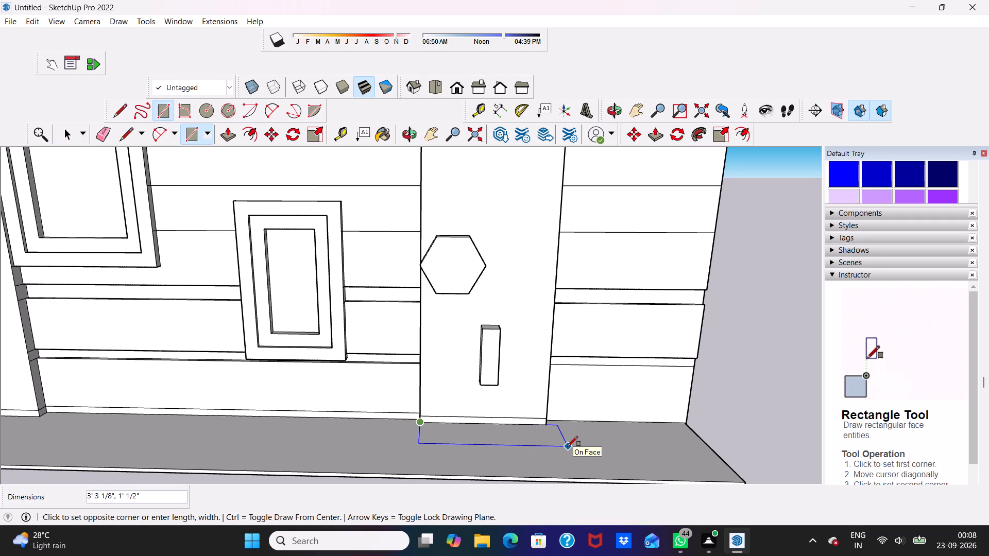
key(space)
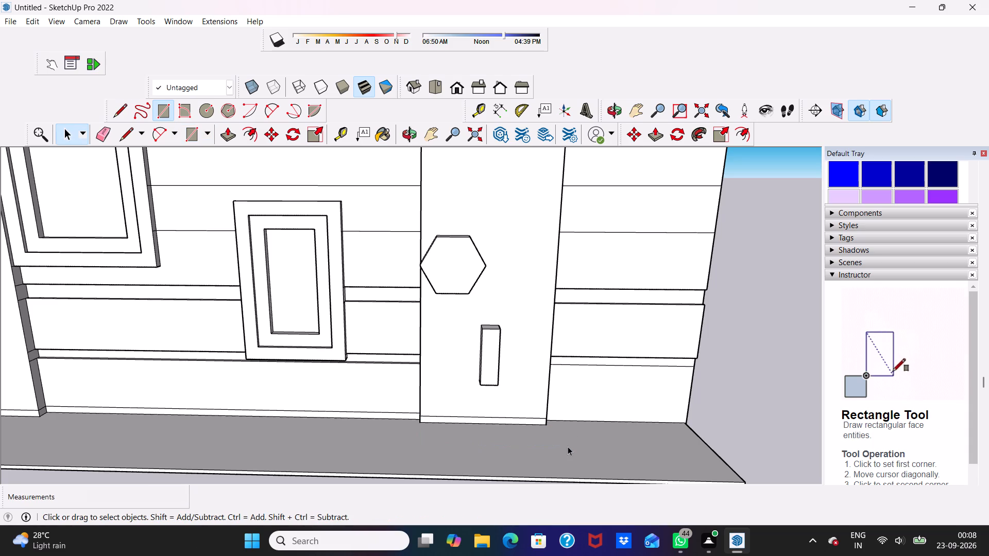
Draw a rectangle about 4' 4" by 1' 3" on the base slab against the wall in front of the entrance door.
click(156, 108)
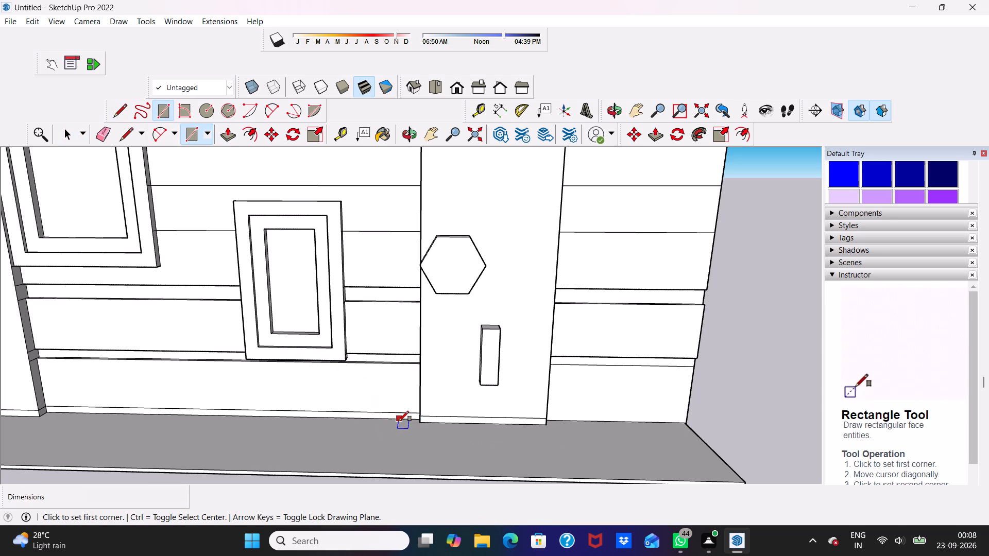
click(399, 421)
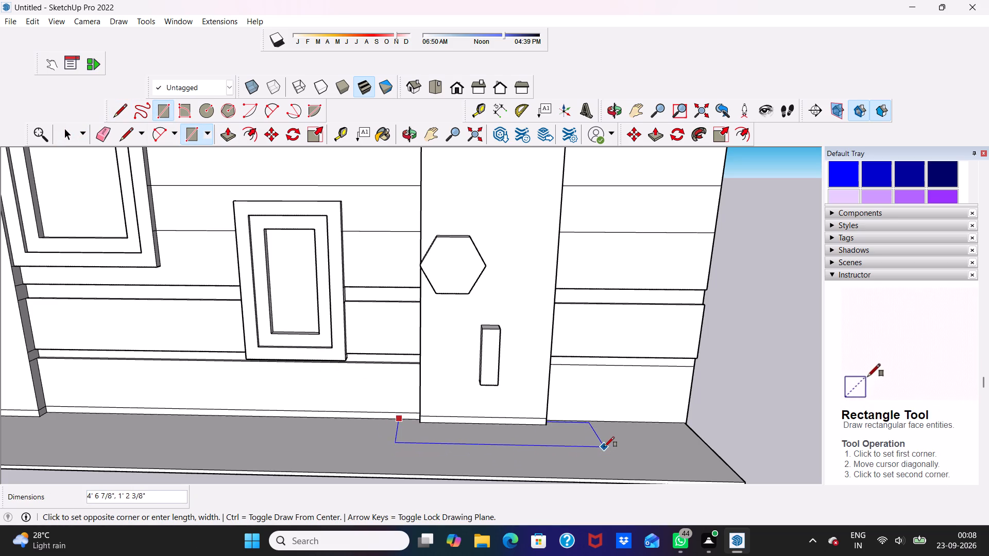
click(595, 448)
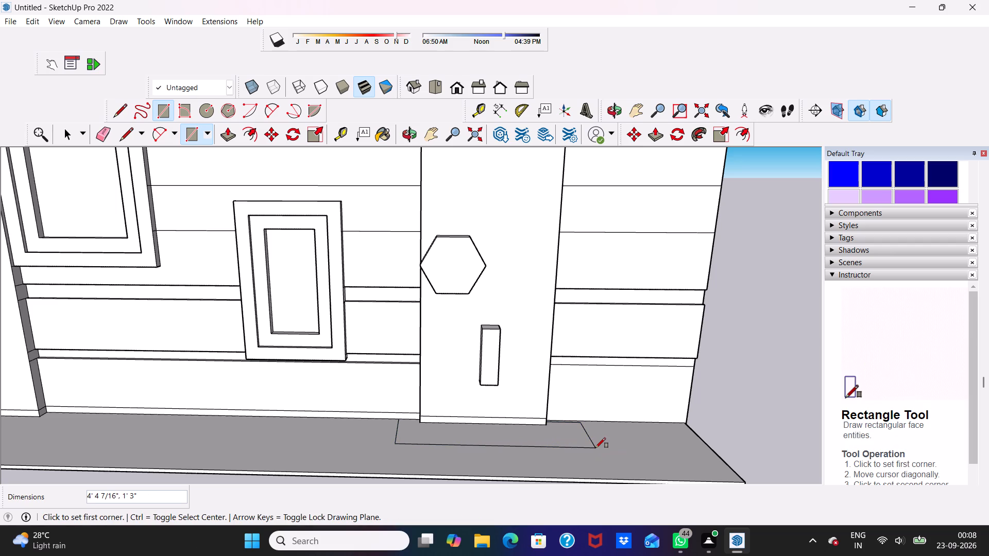
key(space)
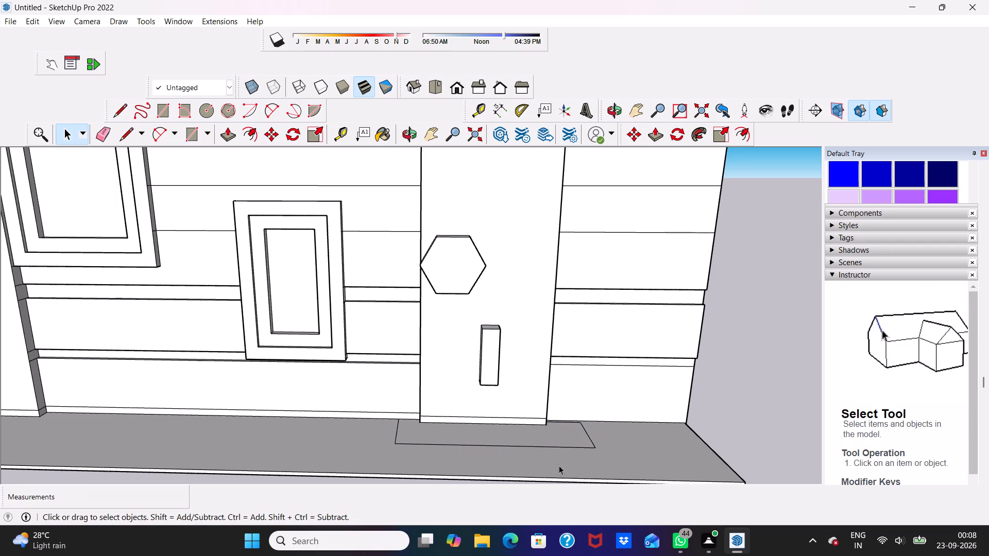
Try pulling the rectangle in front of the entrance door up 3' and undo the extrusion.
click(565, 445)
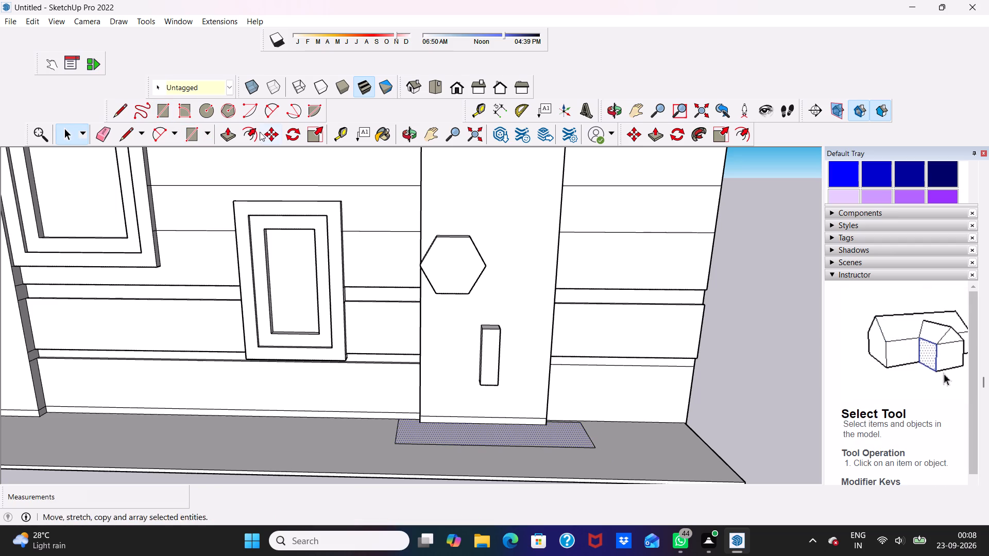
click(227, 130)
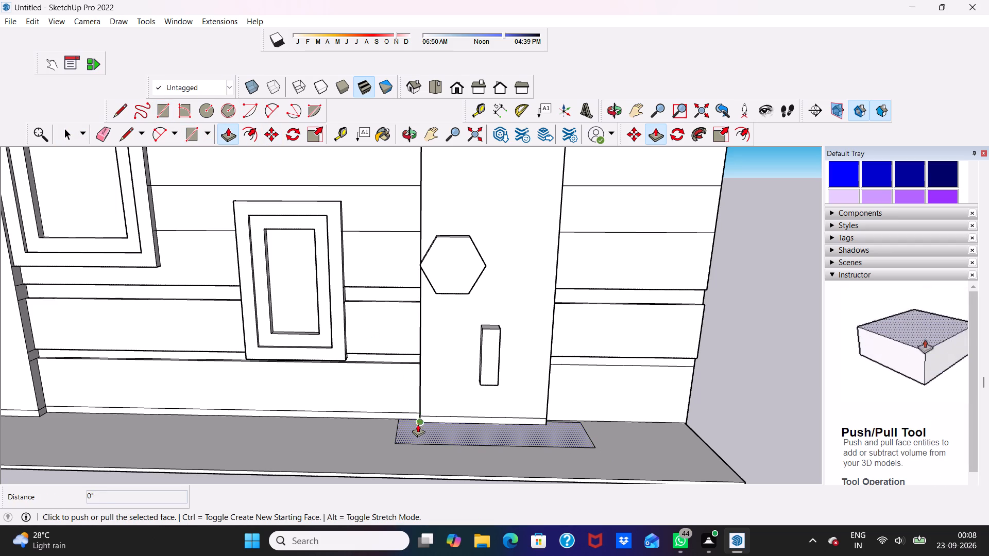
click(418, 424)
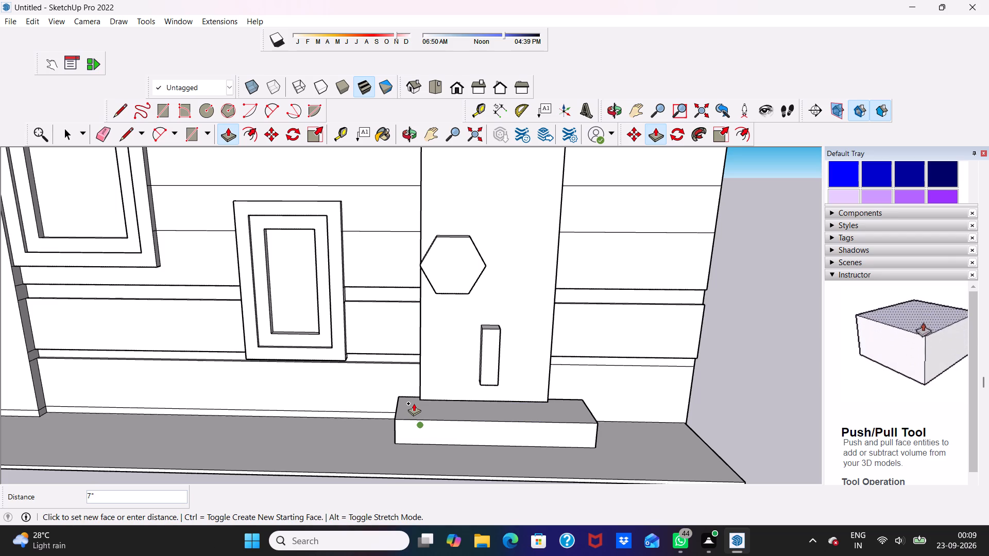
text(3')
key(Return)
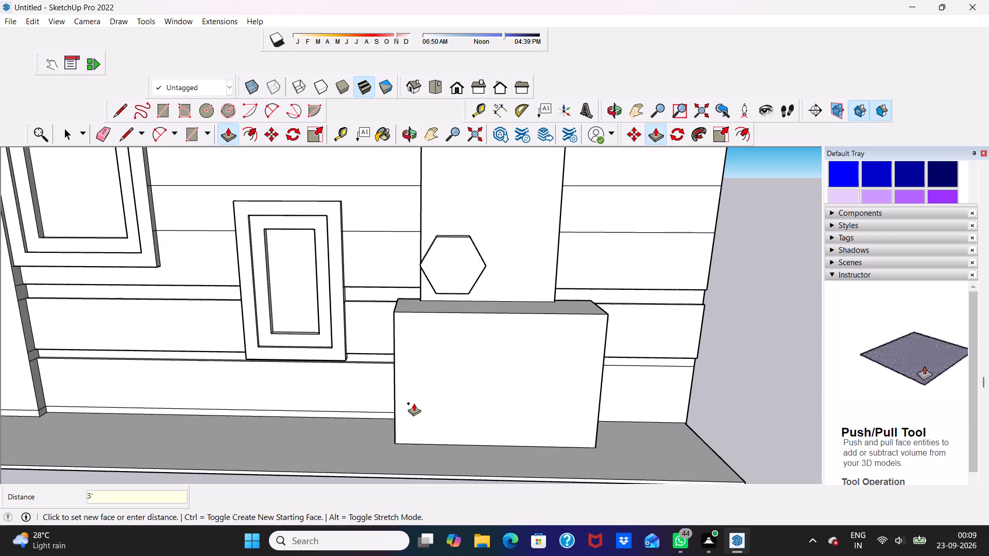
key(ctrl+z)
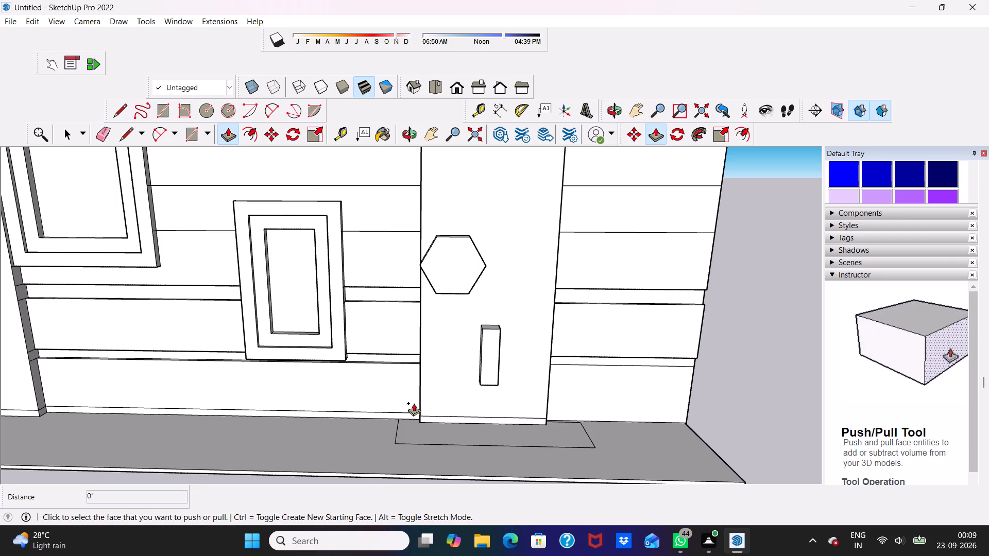
Pull the rectangle in front of the entrance door up 1' to form the upper entrance step.
click(428, 431)
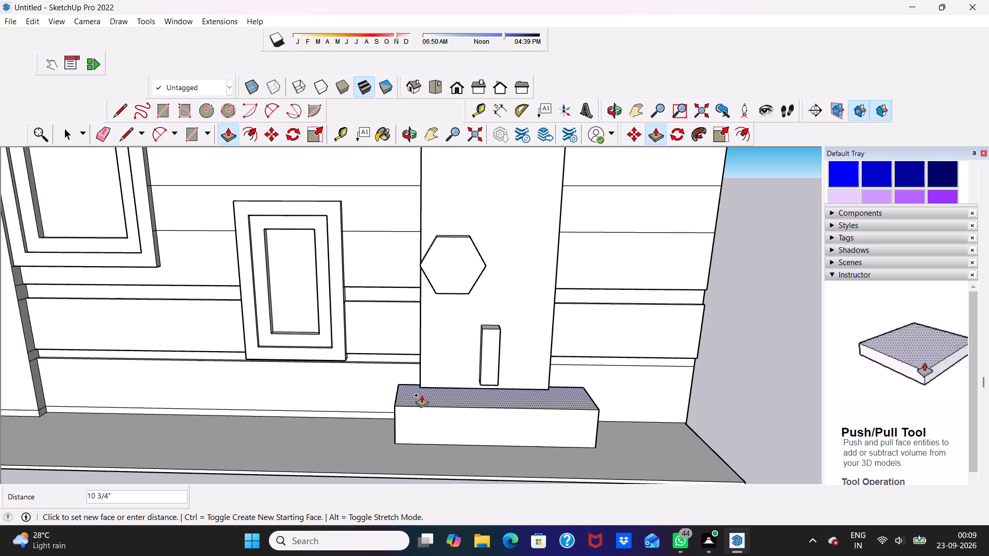
key(2)
key(BackSpace)
text(1')
key(Return)
scroll(421, 395, down, 5)
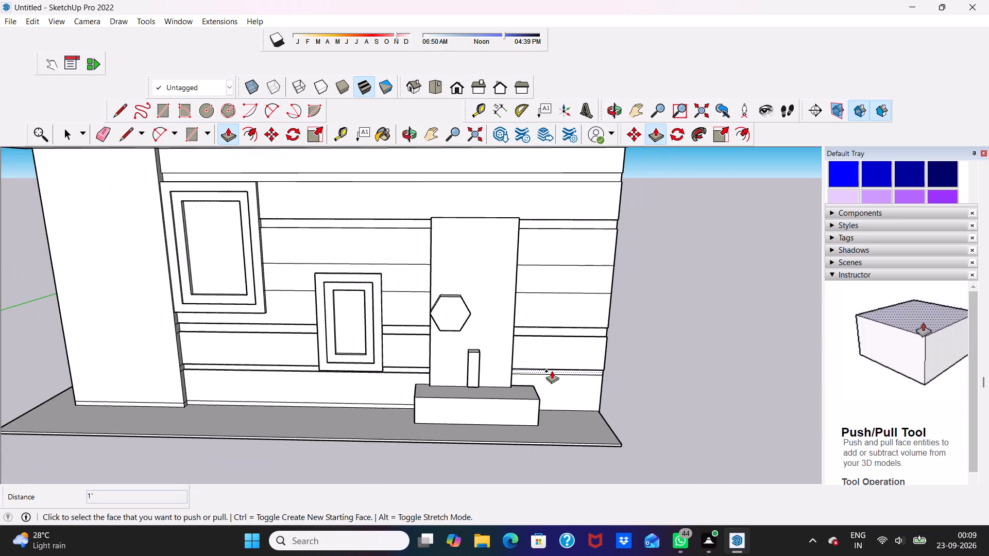
scroll(552, 371, down, 5)
middle_drag(552, 370, 560, 360)
scroll(462, 397, up, 5)
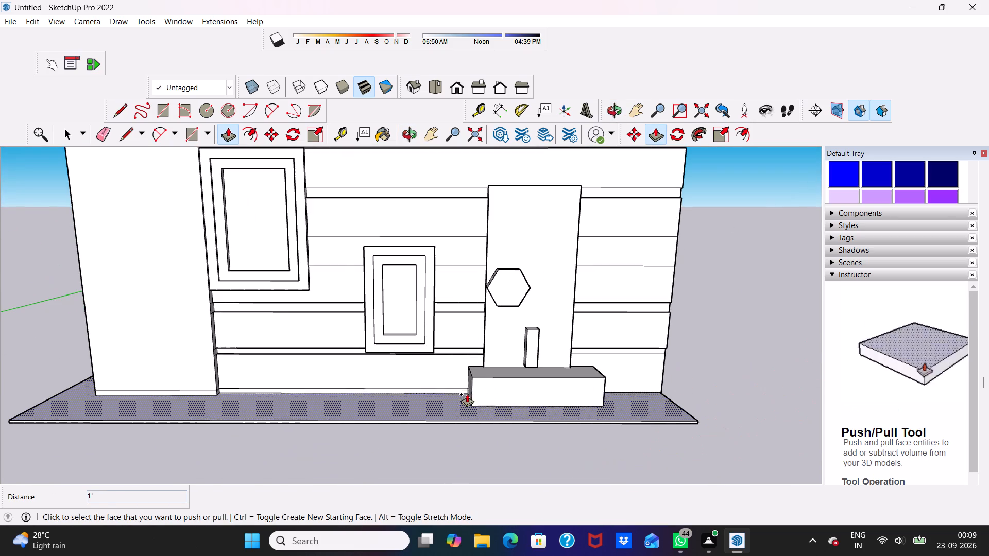
key(space)
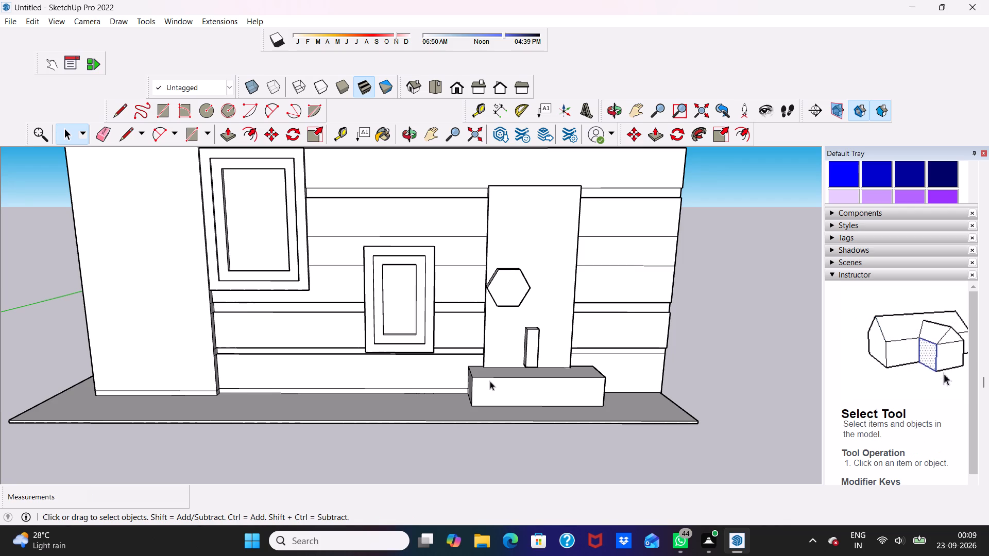
Draw a rectangle on the base slab along the step's front, reaching out to the slab's front edge.
click(161, 115)
scroll(454, 385, up, 1)
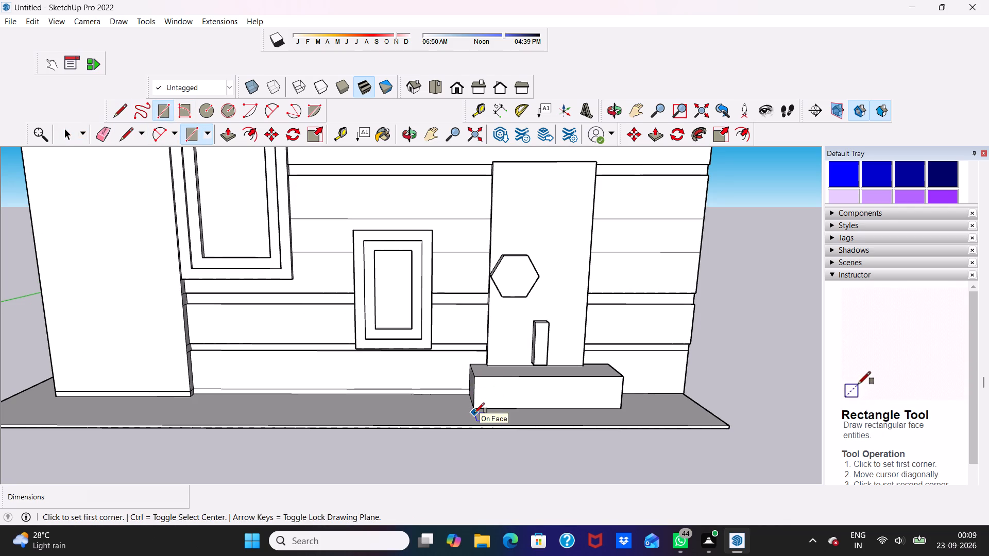
click(476, 409)
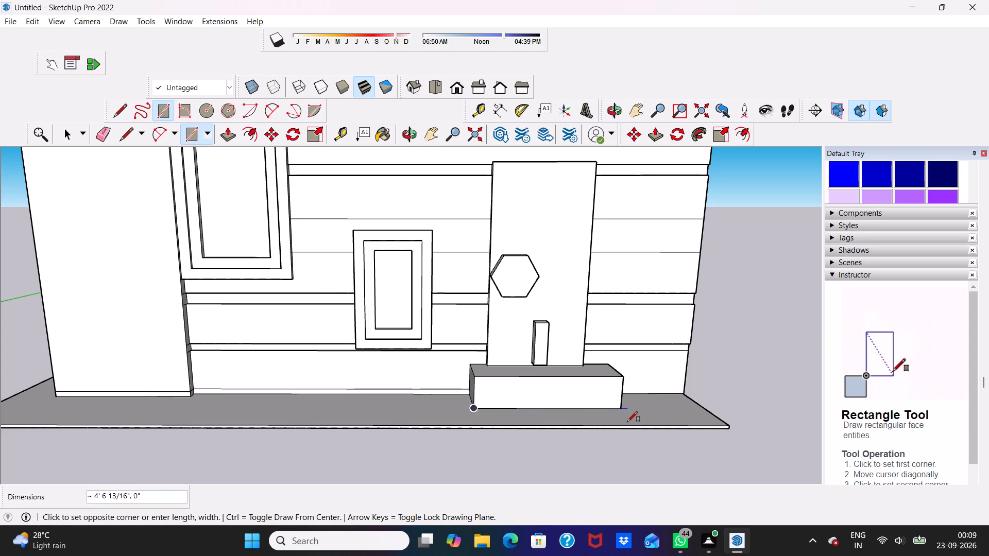
click(626, 423)
key(space)
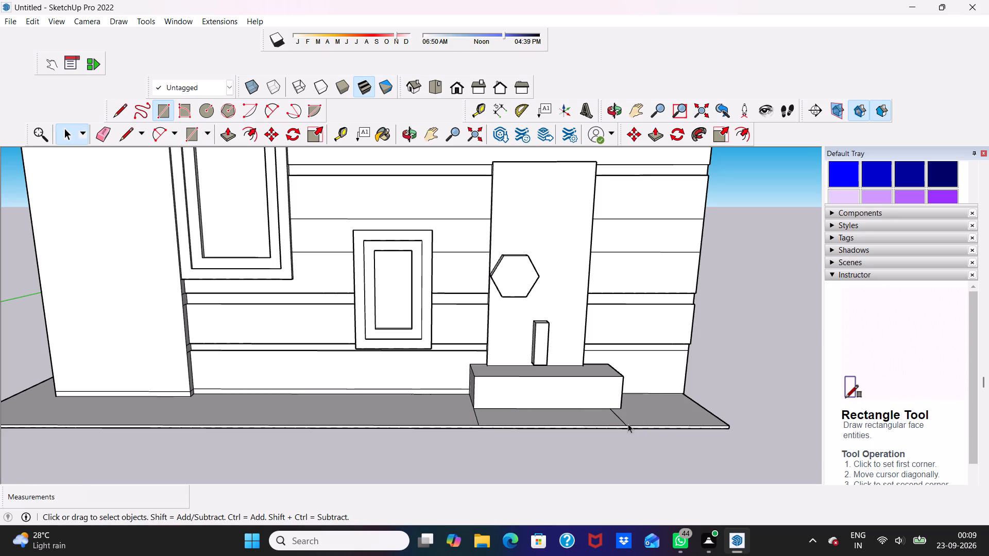
Pull the new rectangle in front of the upper step up 5" to form a lower step.
click(587, 420)
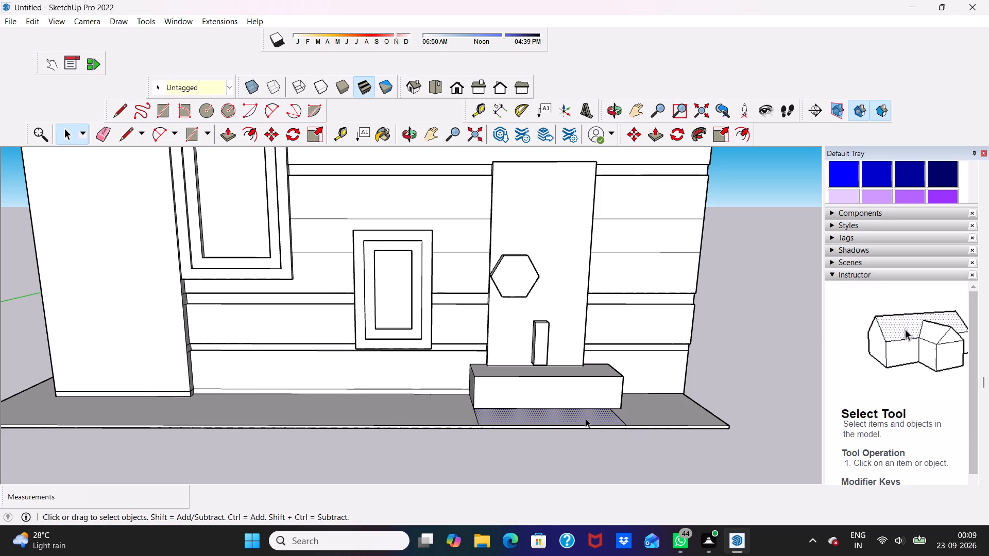
click(228, 133)
click(518, 410)
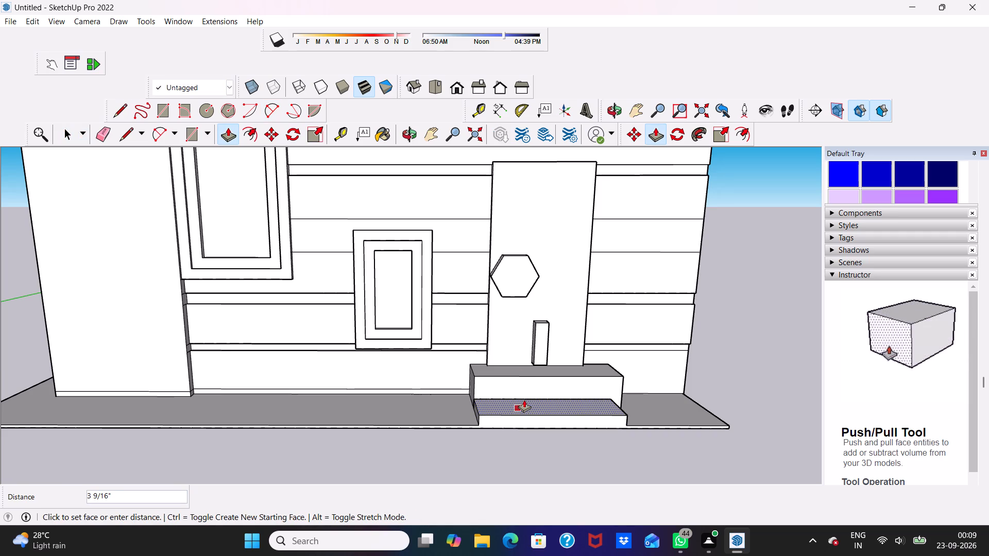
click(525, 396)
scroll(526, 396, down, 4)
middle_drag(572, 388, 734, 368)
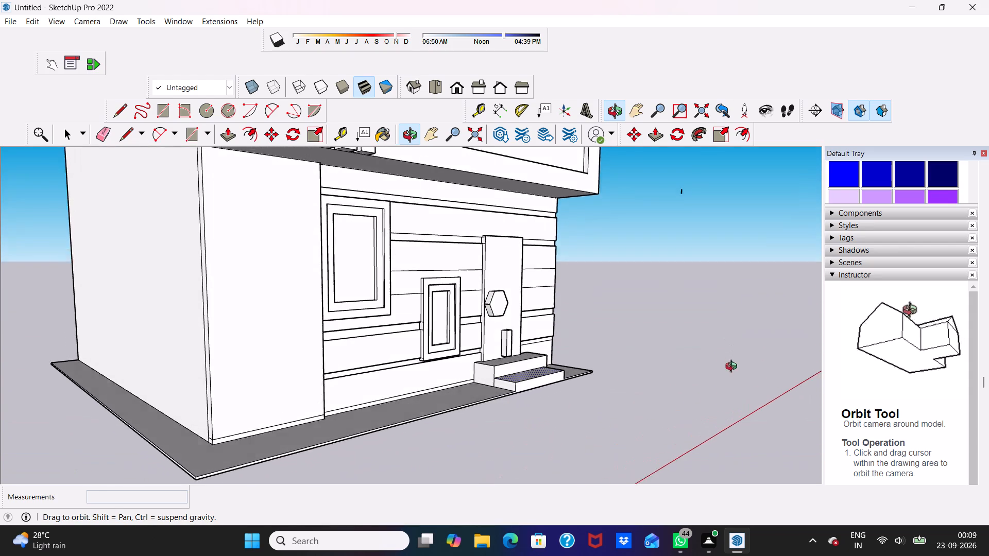
middle_drag(734, 368, 734, 373)
scroll(729, 367, down, 5)
middle_drag(704, 376, 558, 398)
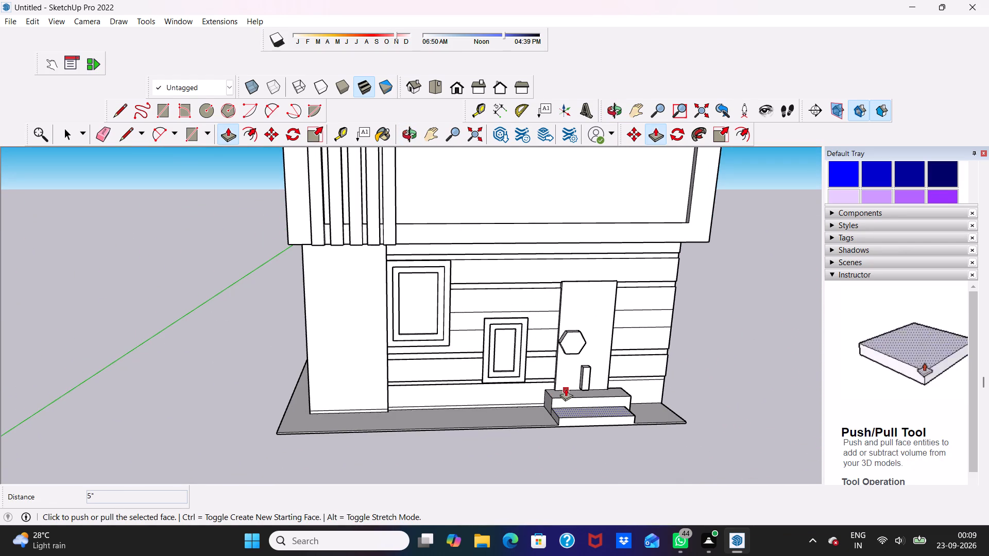
key(space)
Examine the whole house with its new entrance steps from the front, above and the side.
scroll(572, 373, down, 2)
middle_drag(572, 373, 473, 454)
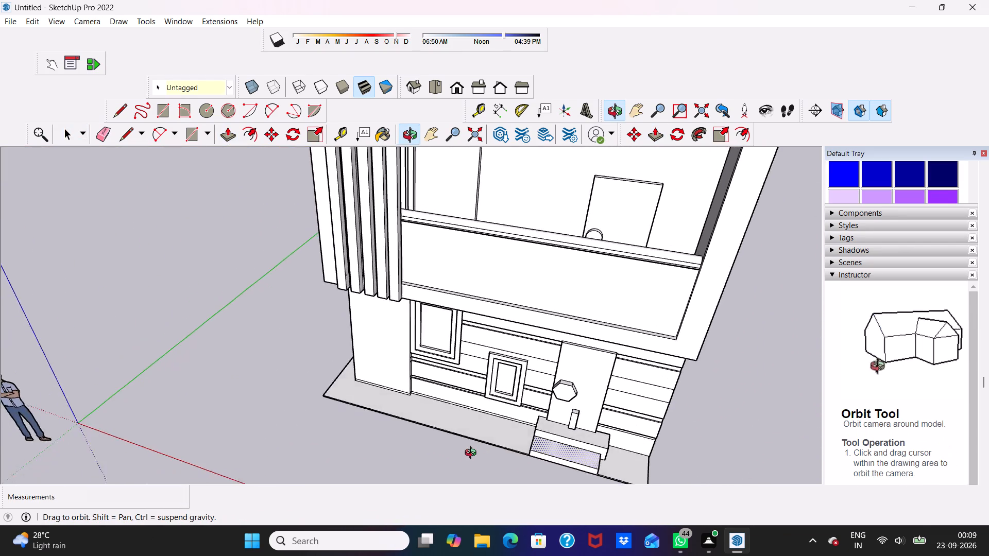
middle_drag(473, 454, 534, 394)
scroll(539, 405, down, 4)
scroll(295, 252, down, 3)
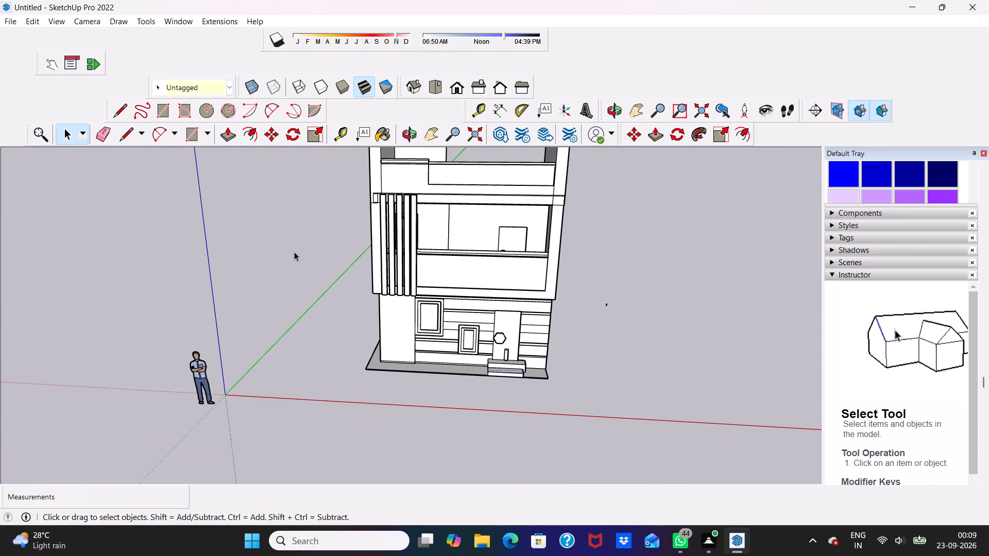
click(294, 252)
scroll(294, 252, down, 3)
scroll(380, 293, up, 5)
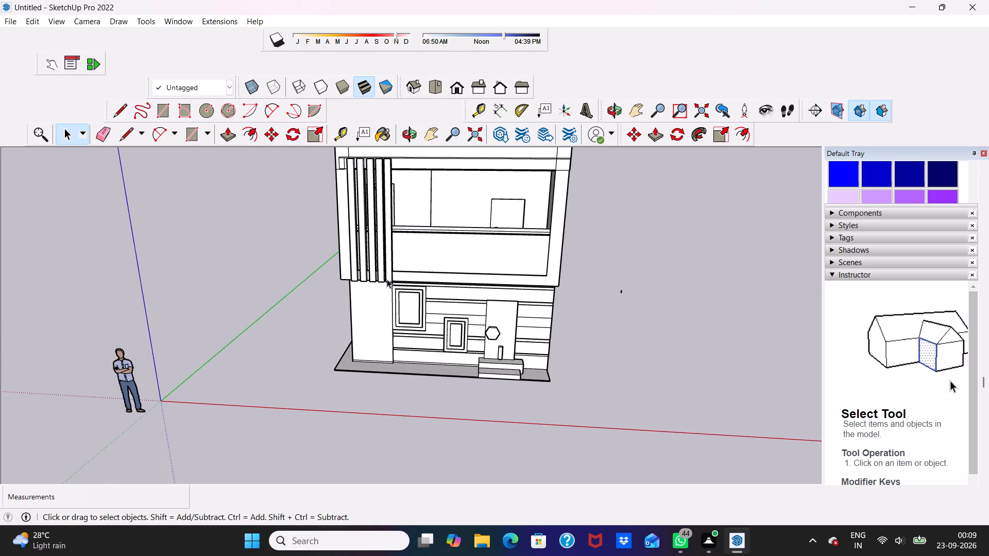
middle_drag(386, 279, 459, 291)
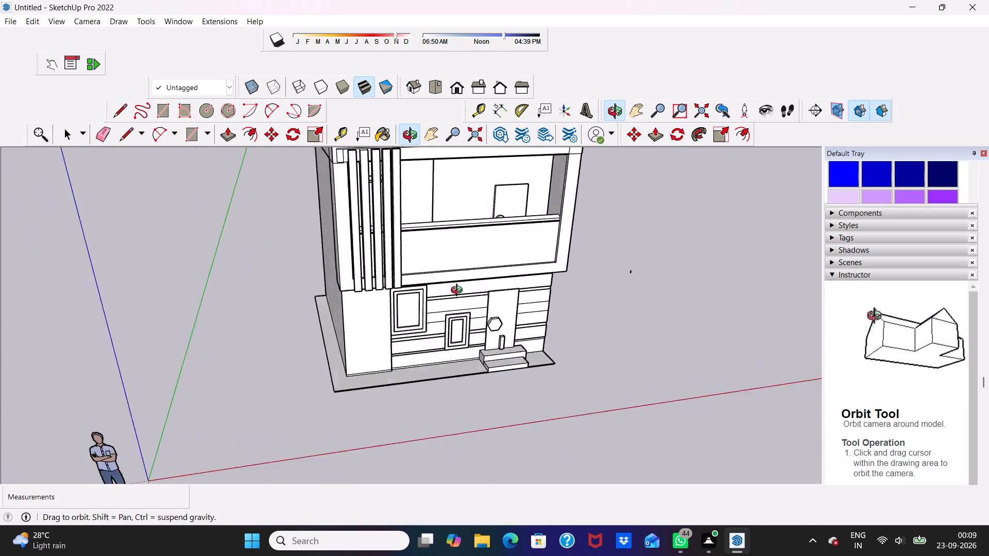
middle_drag(459, 291, 413, 281)
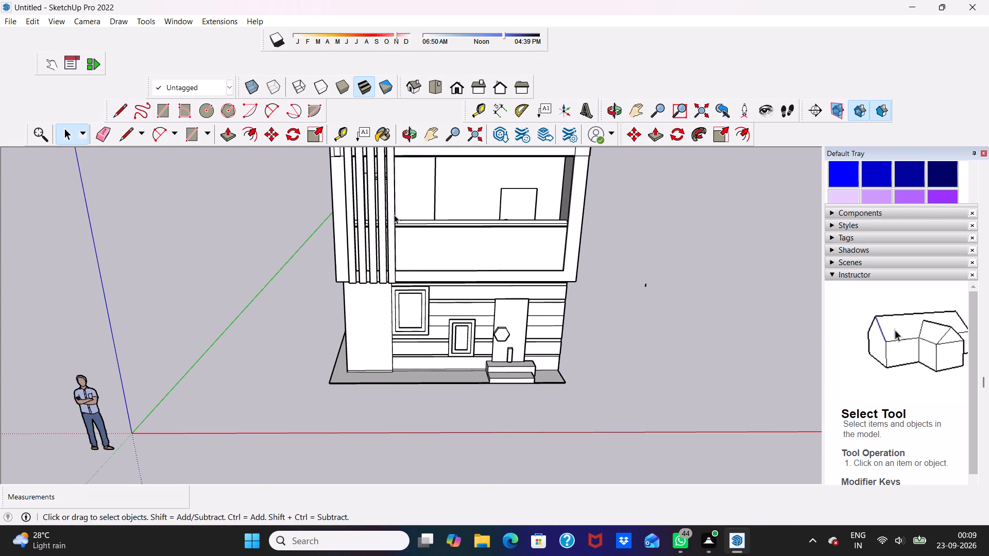
scroll(394, 212, down, 2)
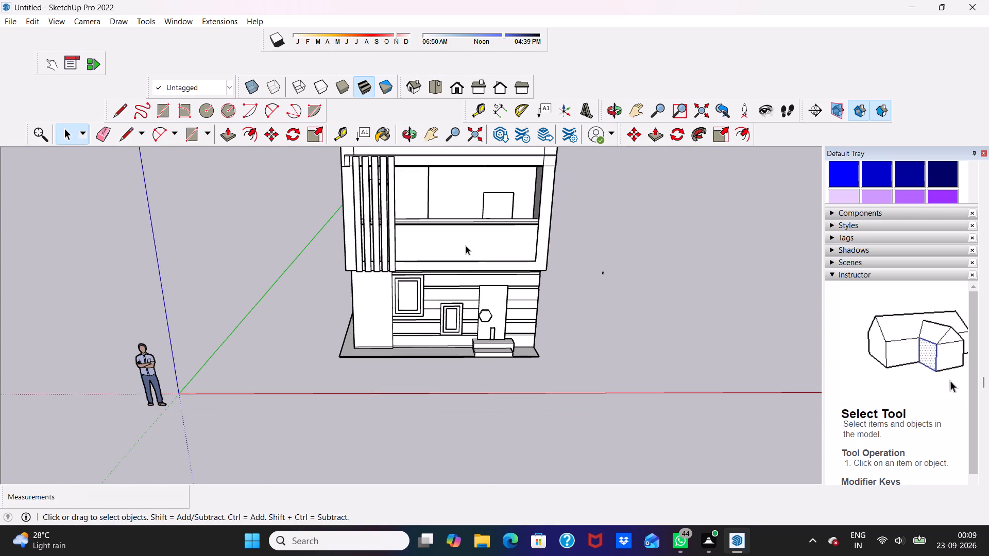
scroll(486, 238, down, 6)
middle_drag(391, 228, 315, 291)
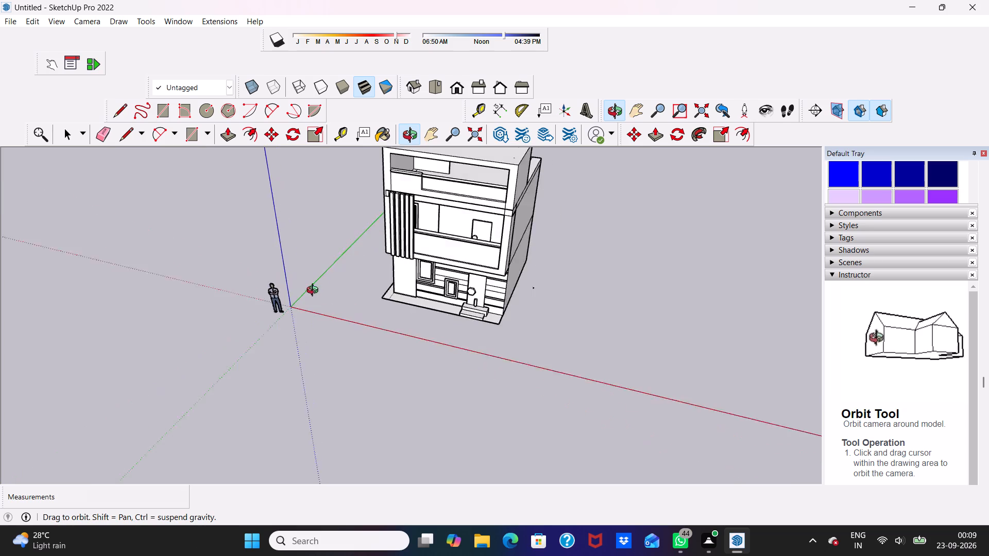
middle_drag(315, 291, 417, 234)
scroll(418, 231, up, 9)
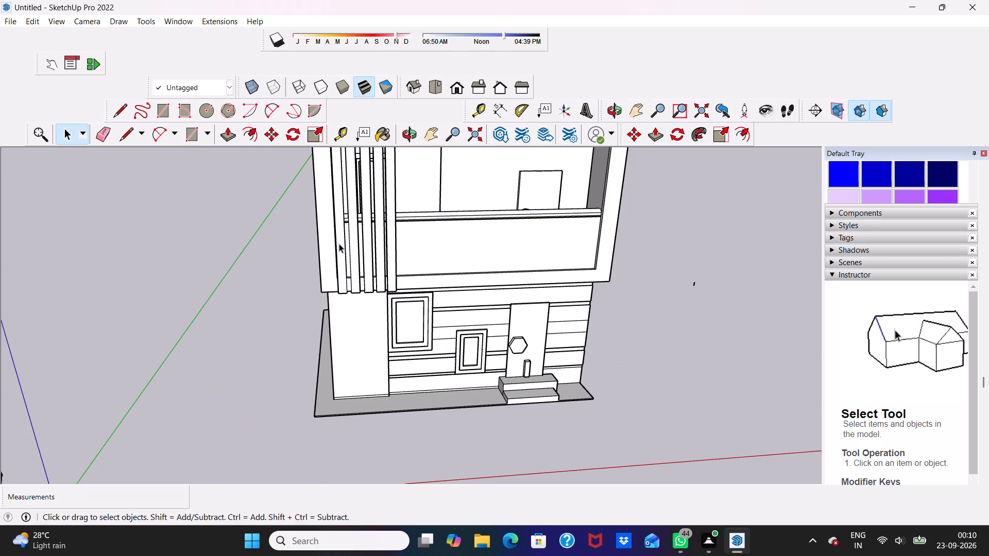
scroll(328, 251, down, 1)
middle_drag(328, 251, 434, 225)
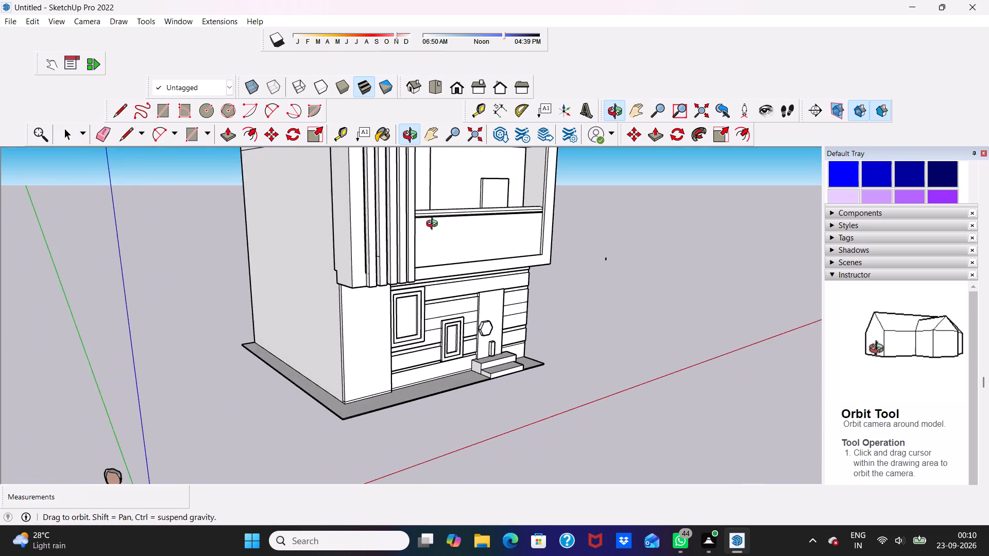
middle_drag(434, 225, 355, 271)
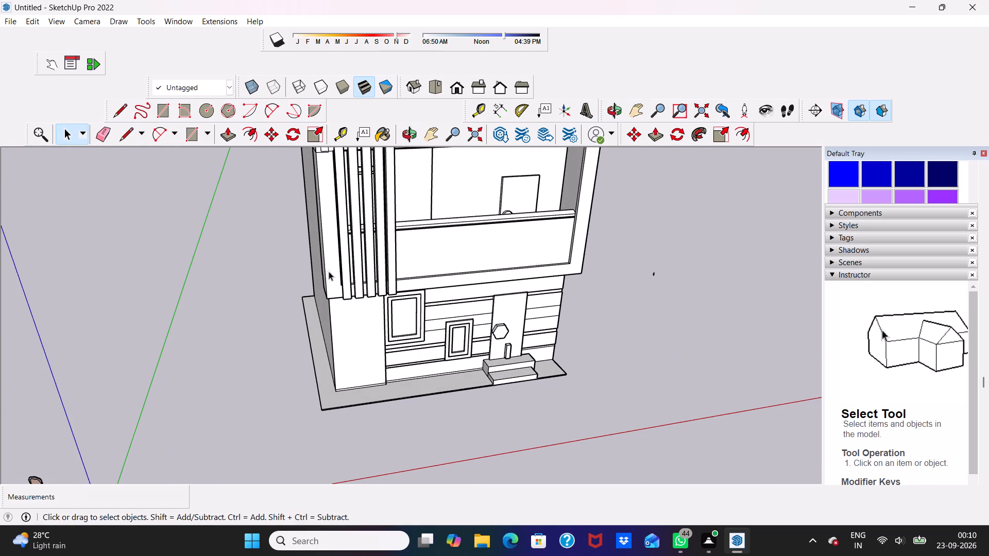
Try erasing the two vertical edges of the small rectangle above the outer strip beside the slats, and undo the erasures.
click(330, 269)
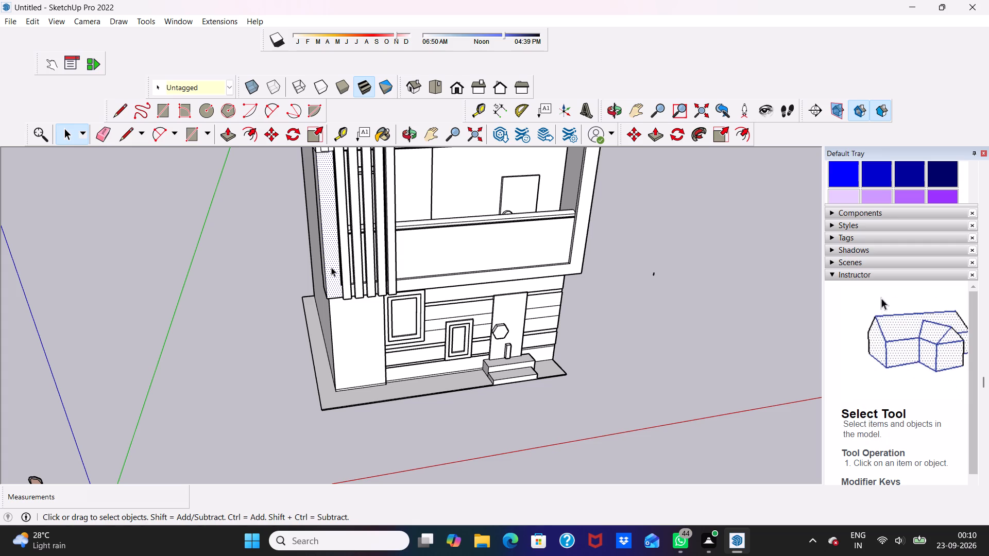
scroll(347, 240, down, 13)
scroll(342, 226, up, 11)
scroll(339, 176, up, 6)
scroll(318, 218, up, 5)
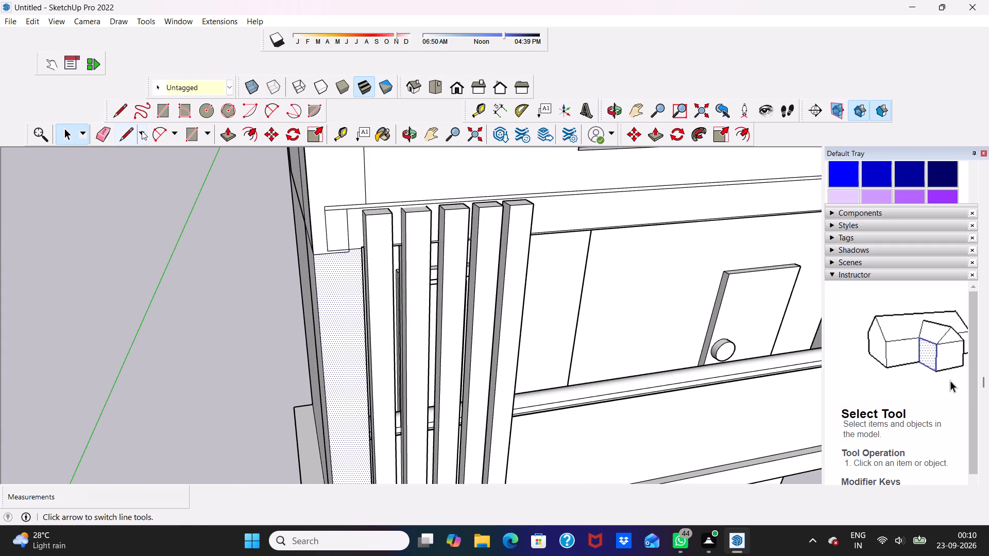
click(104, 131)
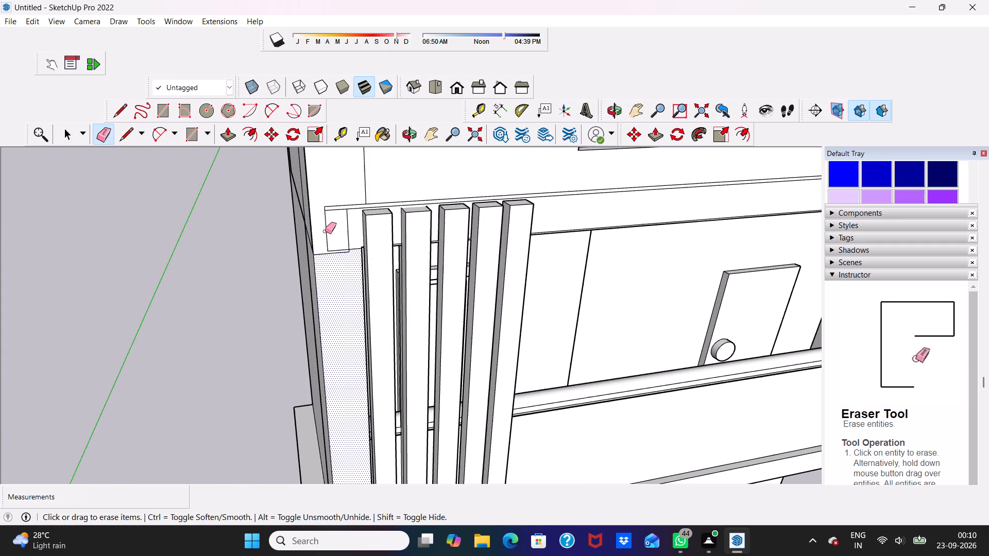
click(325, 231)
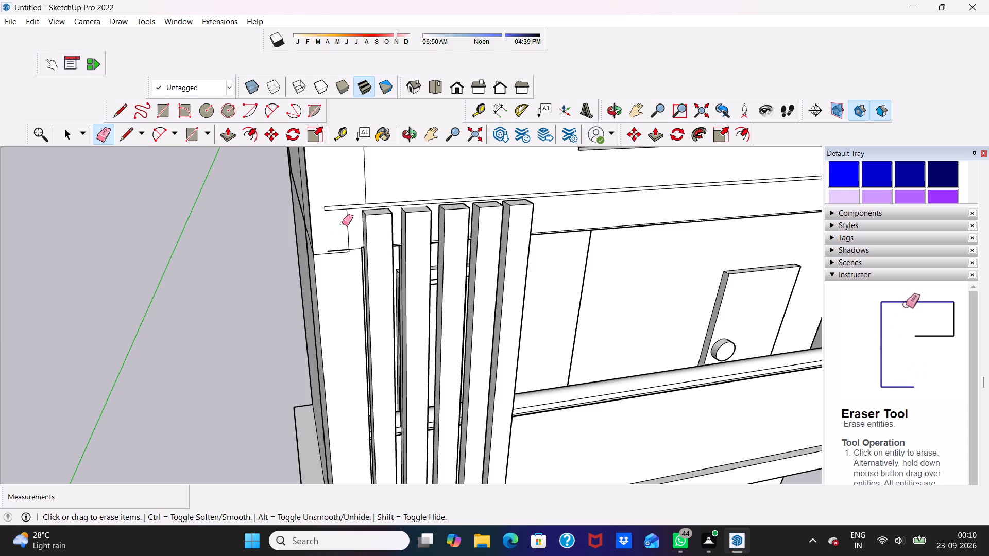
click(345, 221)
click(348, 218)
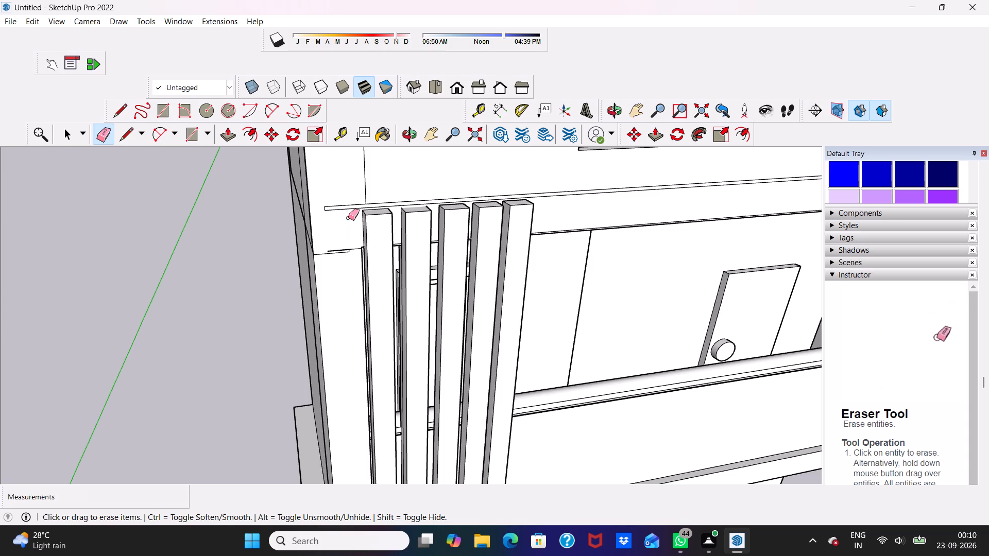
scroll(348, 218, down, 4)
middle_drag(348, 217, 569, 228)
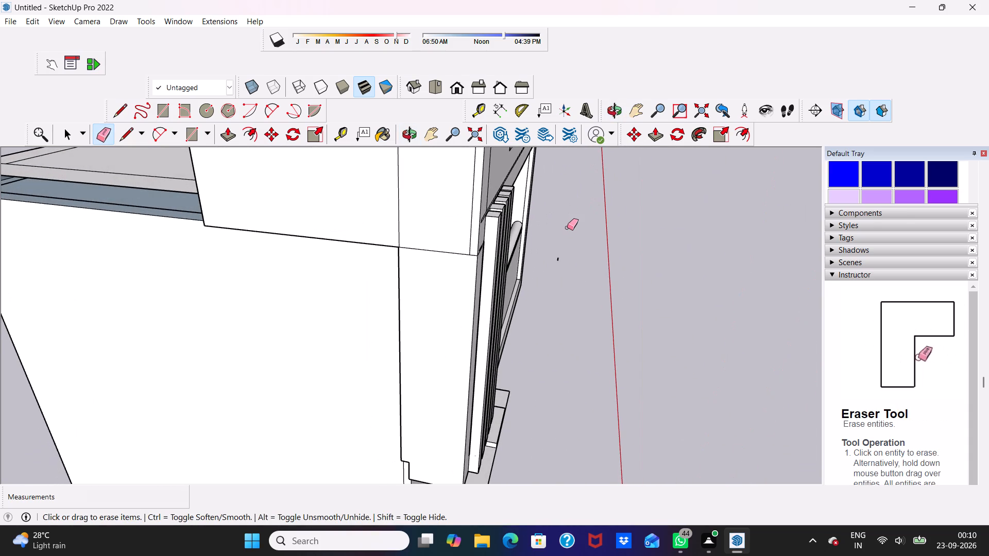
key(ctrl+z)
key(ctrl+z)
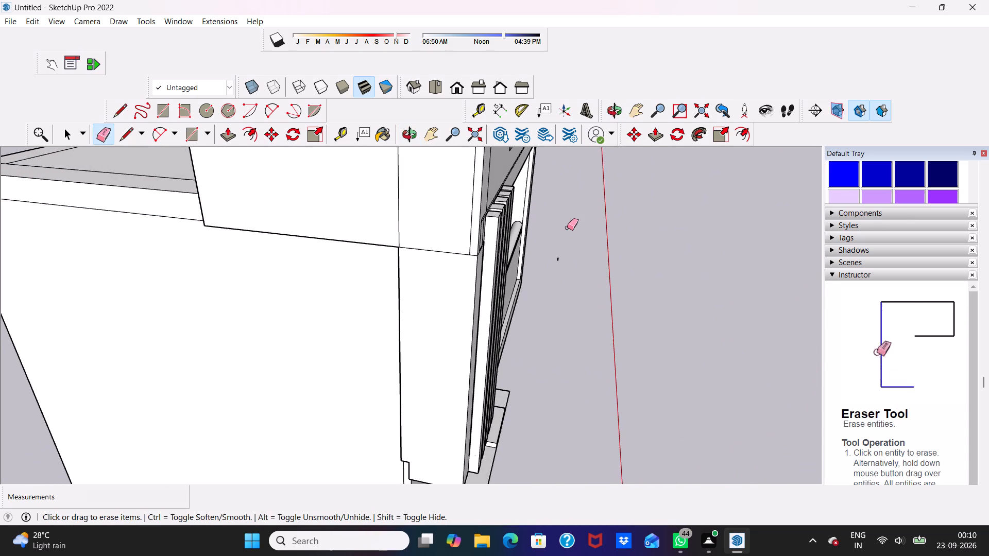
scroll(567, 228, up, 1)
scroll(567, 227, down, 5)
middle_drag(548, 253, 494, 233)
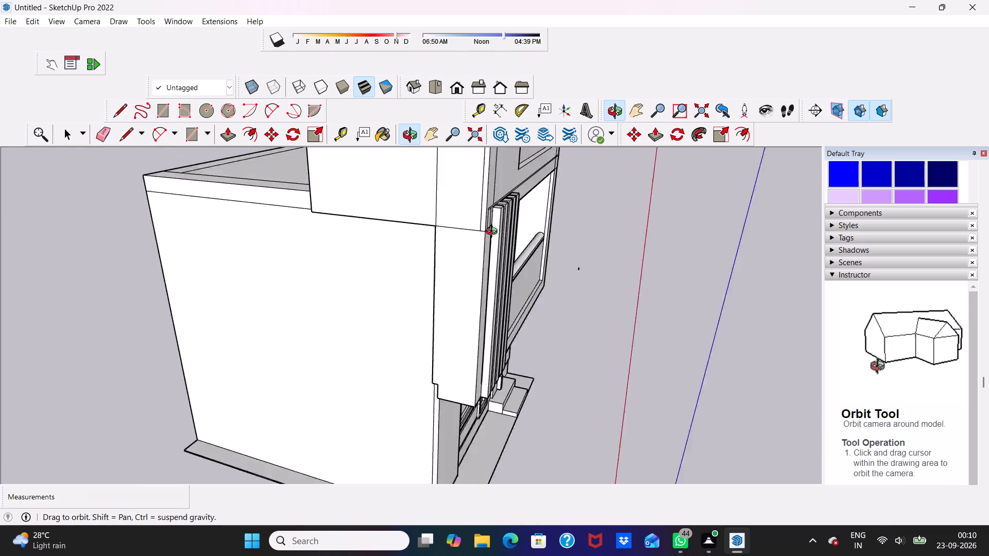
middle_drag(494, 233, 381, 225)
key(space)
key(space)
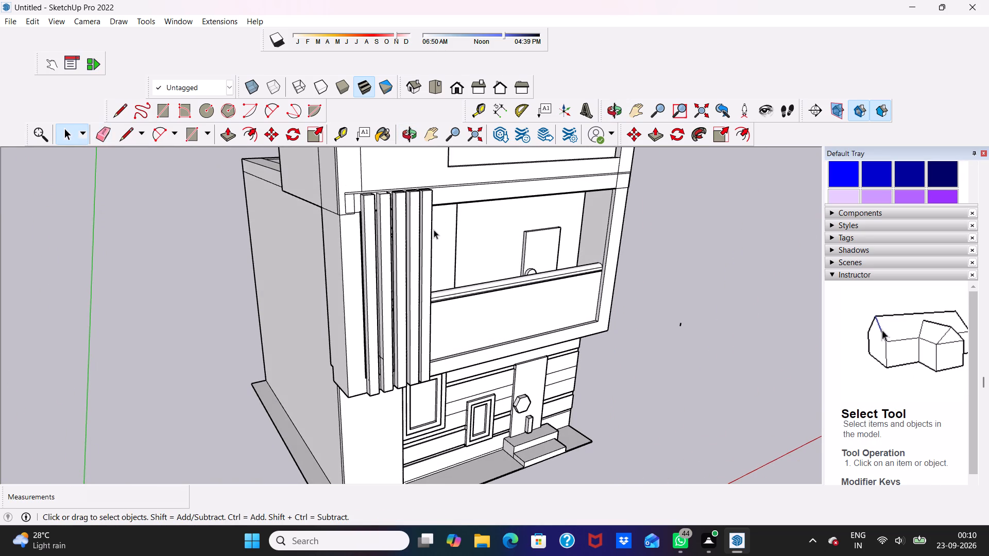
Paint the front face of the outer strip beside the slats with Color H07 from the Colors collection.
scroll(432, 212, down, 2)
scroll(870, 168, up, 5)
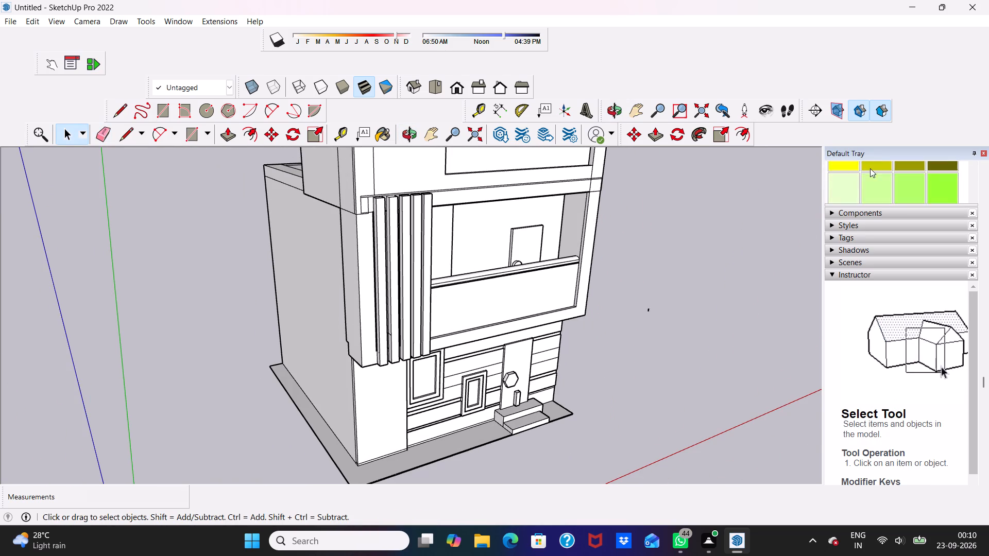
scroll(875, 182, down, 6)
scroll(910, 171, up, 3)
scroll(909, 173, down, 2)
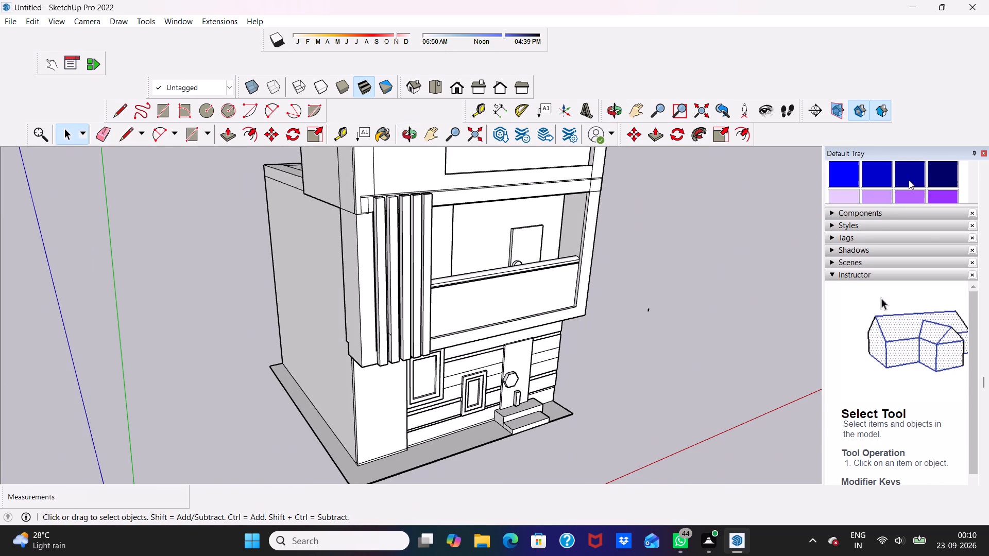
scroll(903, 184, down, 3)
scroll(903, 190, up, 1)
scroll(903, 190, down, 1)
scroll(903, 190, up, 1)
scroll(903, 190, down, 1)
scroll(903, 190, up, 4)
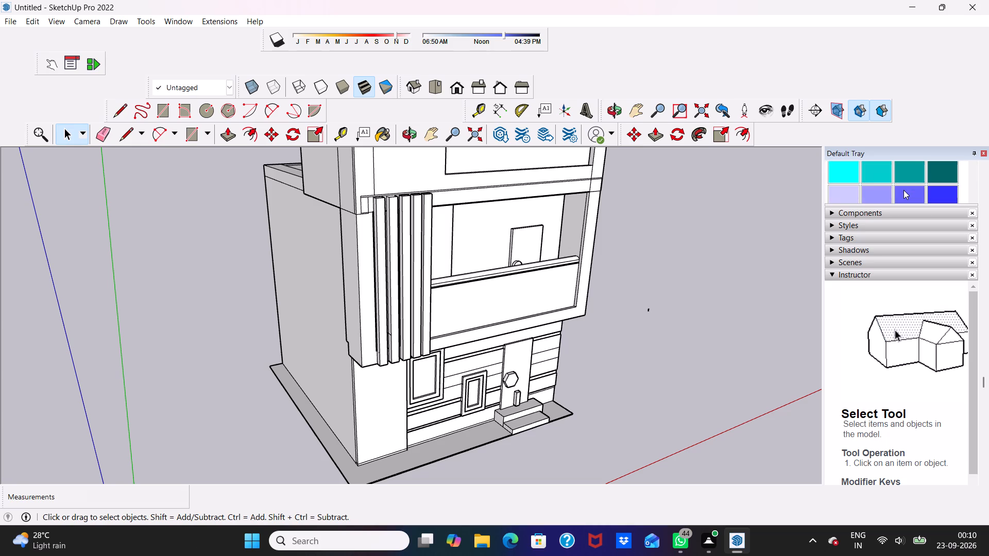
click(915, 174)
scroll(404, 352, up, 3)
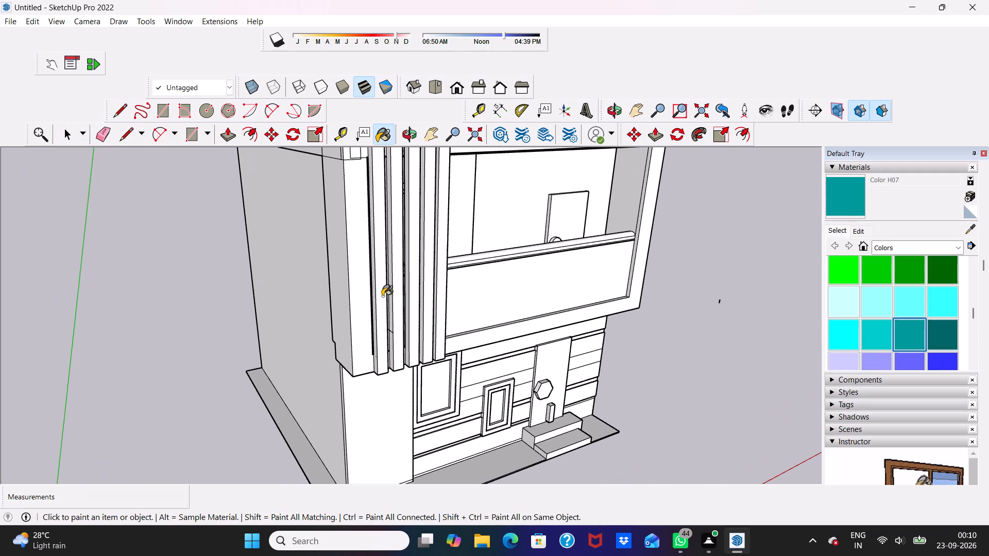
click(368, 309)
scroll(364, 319, down, 1)
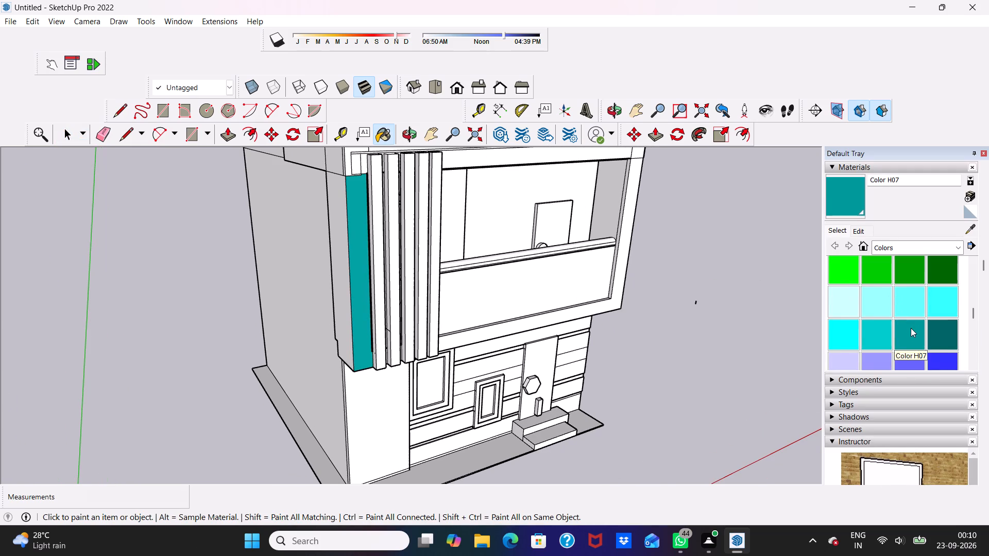
Paint the outer side face of the strip beside the slats with Color H07.
scroll(911, 331, down, 4)
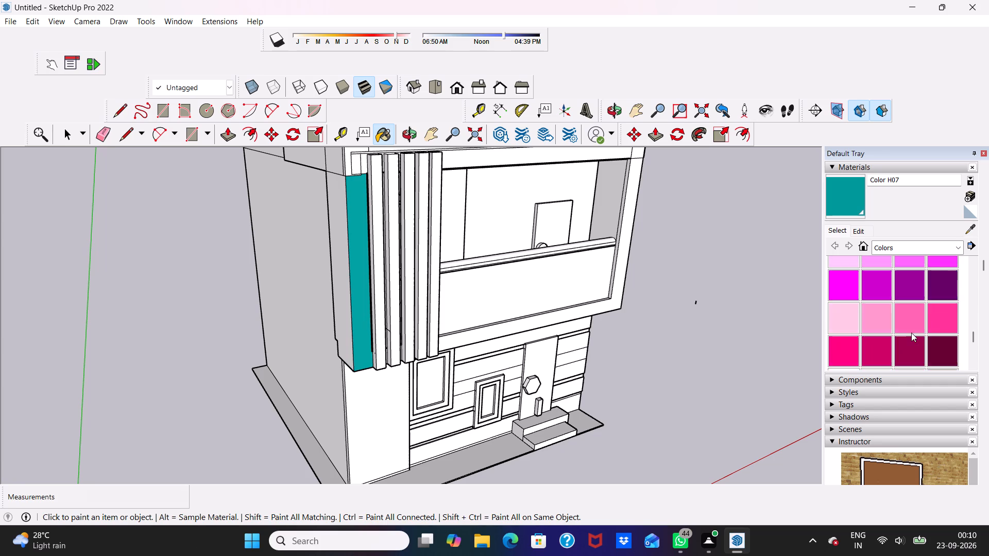
scroll(911, 333, down, 2)
scroll(911, 333, up, 4)
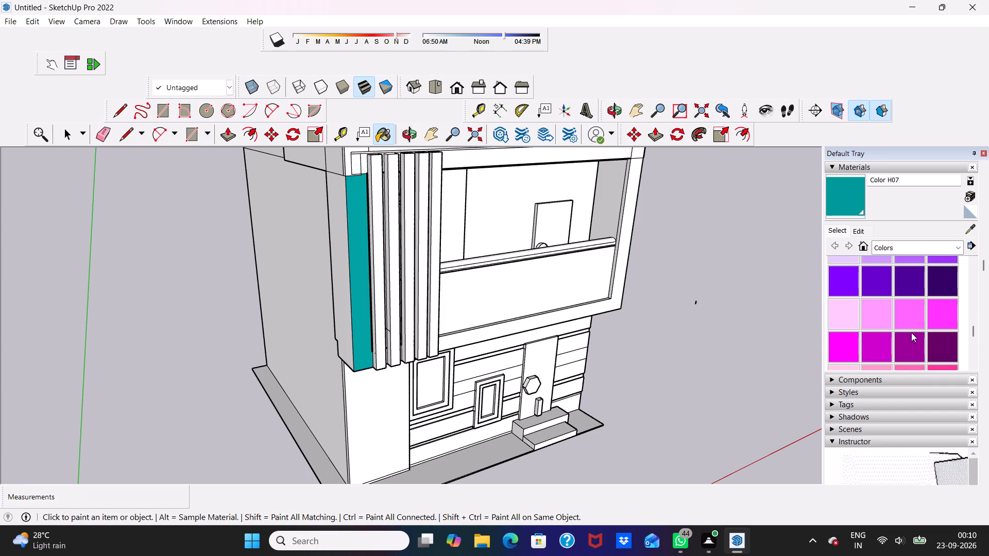
scroll(911, 333, up, 3)
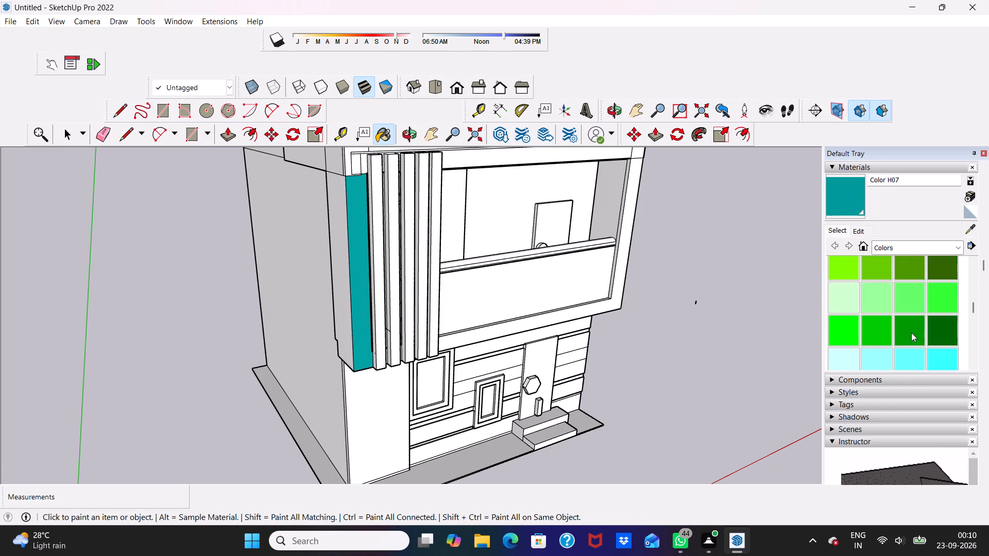
scroll(911, 333, down, 2)
click(920, 266)
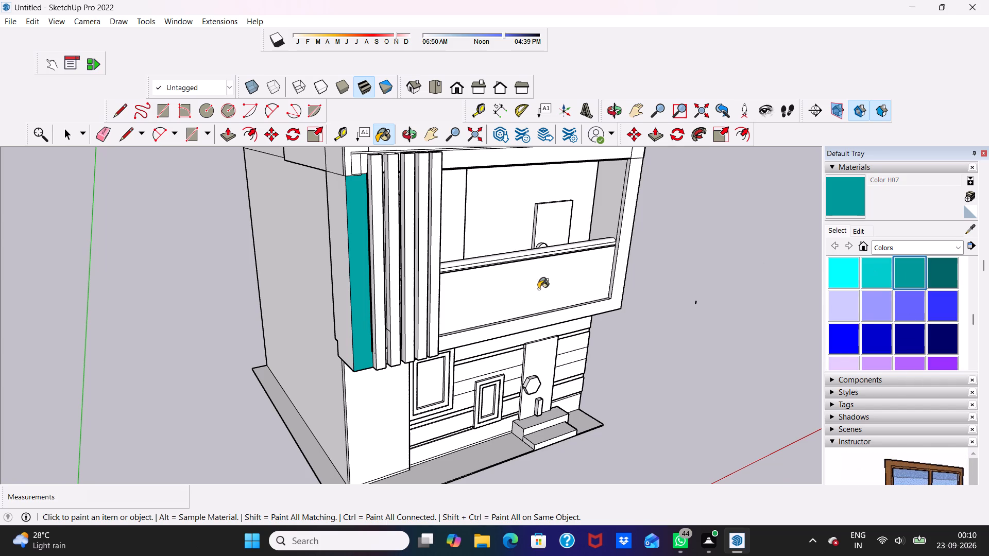
scroll(363, 284, up, 1)
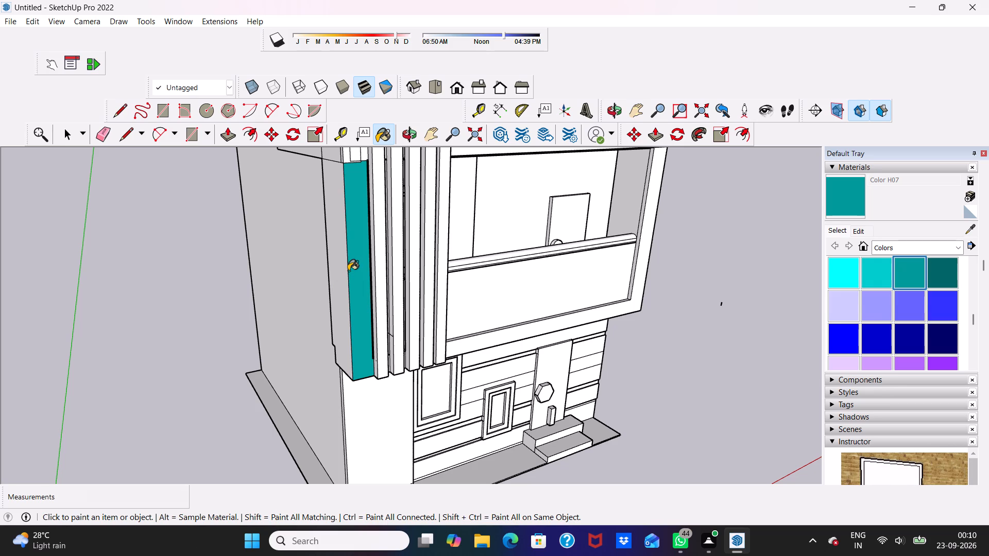
click(339, 284)
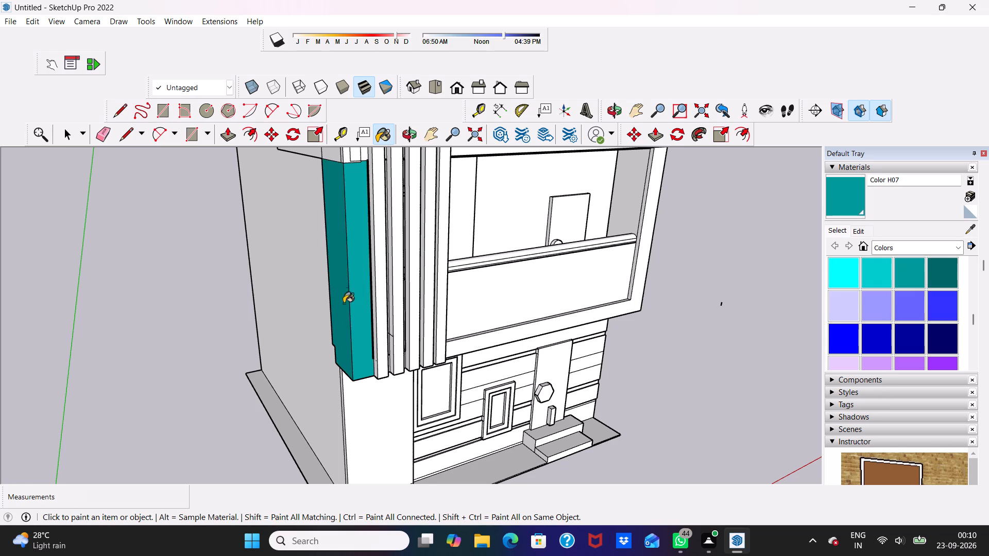
Draw a line across the balcony overhang's underside, from the innermost slat's bottom corner straight back to the rear edge.
scroll(353, 322, down, 1)
middle_drag(353, 321, 314, 165)
scroll(359, 335, up, 1)
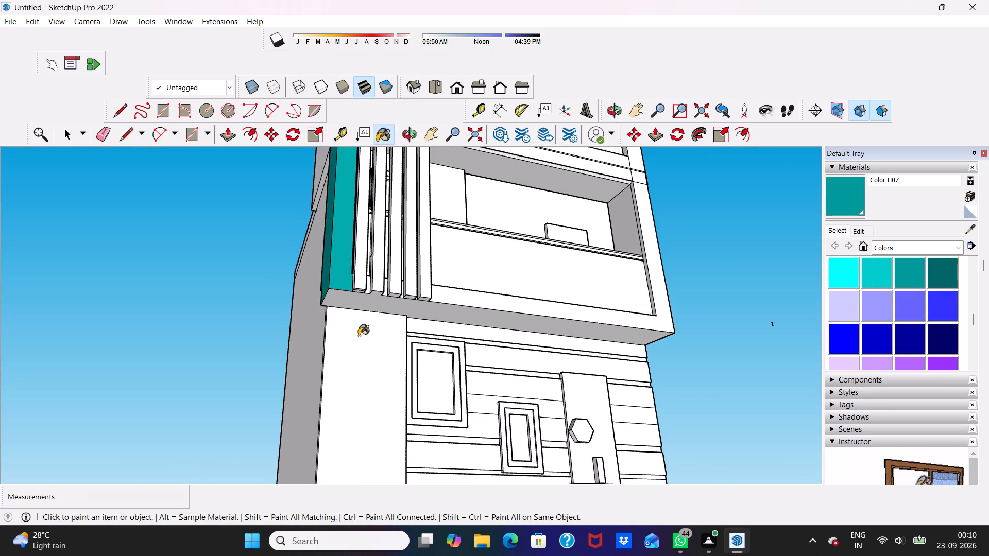
scroll(360, 336, up, 2)
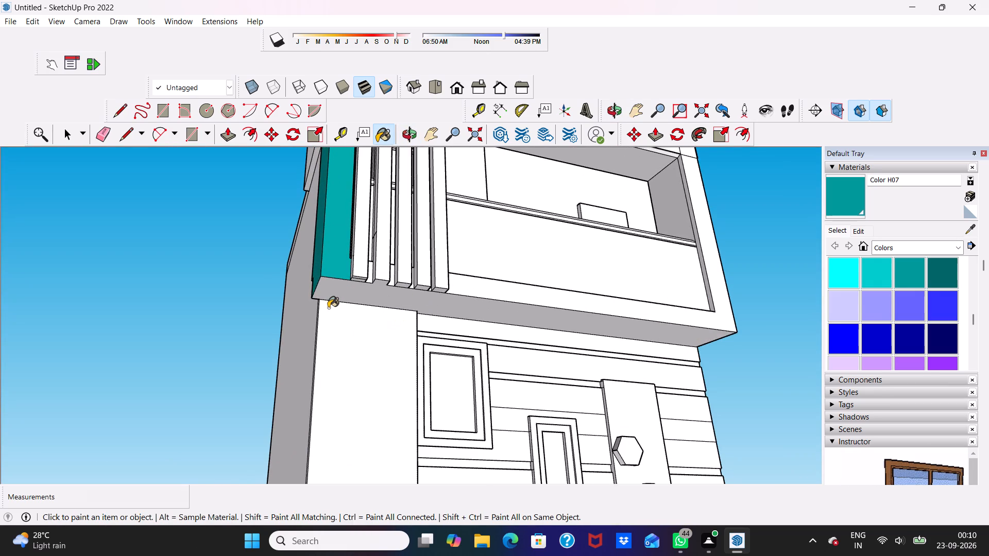
key(space)
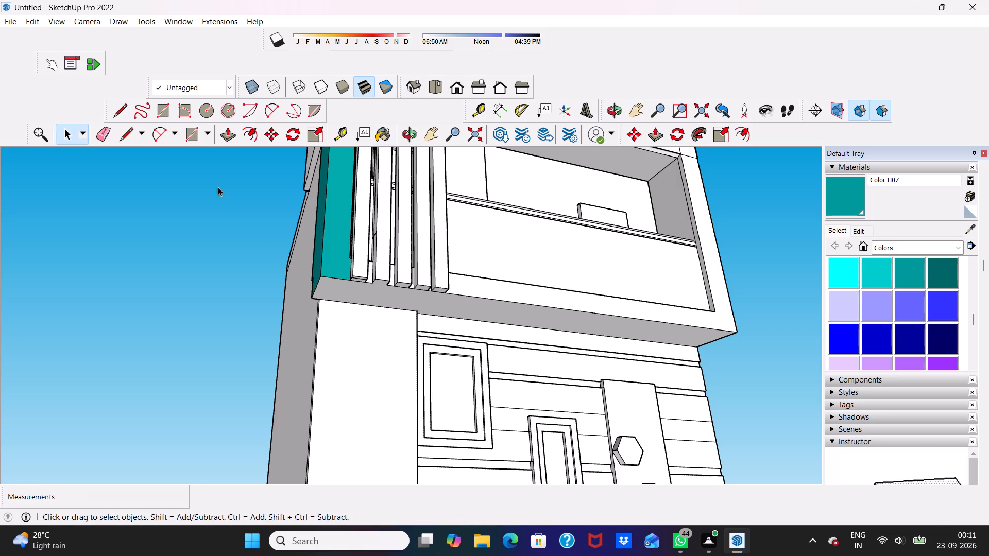
drag(124, 130, 129, 137)
scroll(444, 253, up, 3)
scroll(464, 283, down, 1)
middle_drag(464, 283, 370, 338)
scroll(396, 331, up, 1)
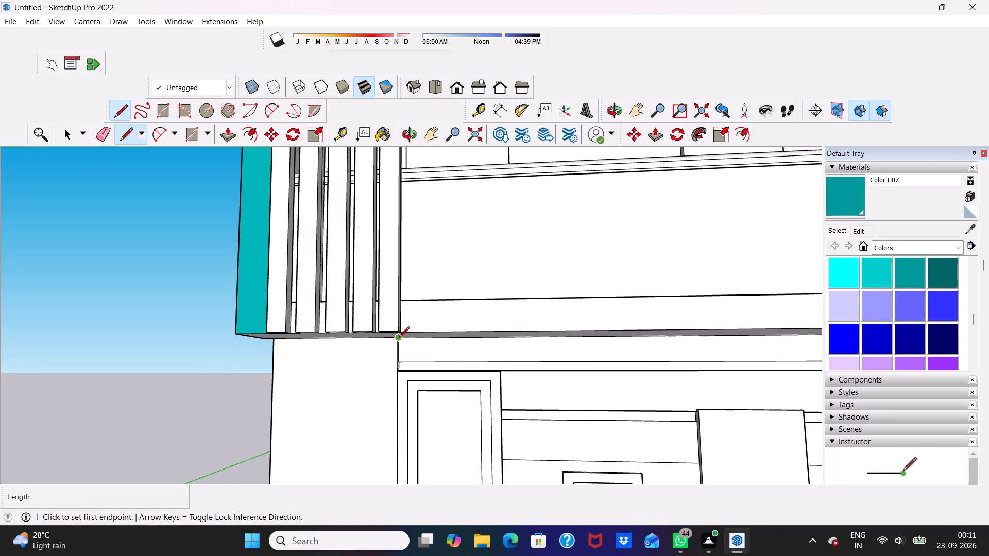
middle_drag(398, 340, 428, 174)
scroll(427, 299, up, 1)
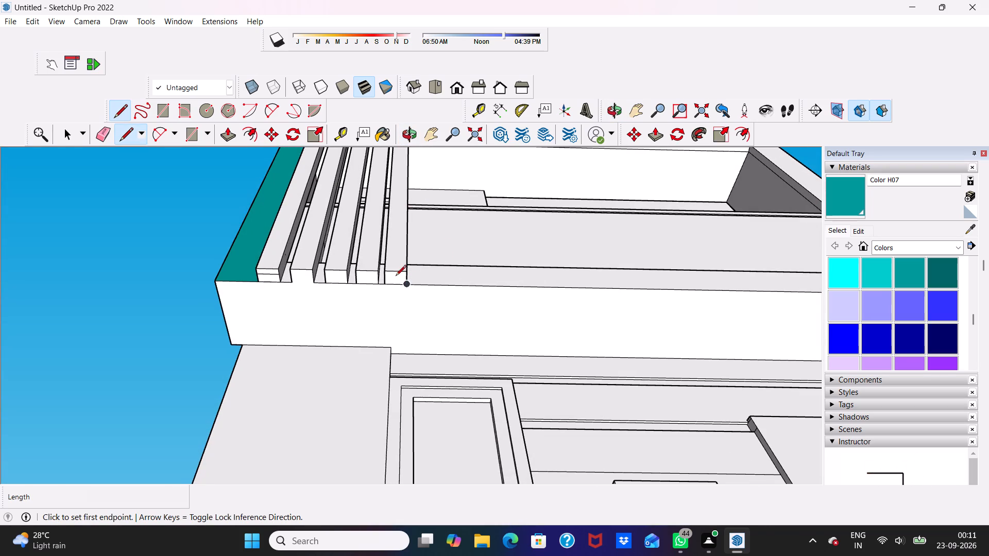
click(404, 284)
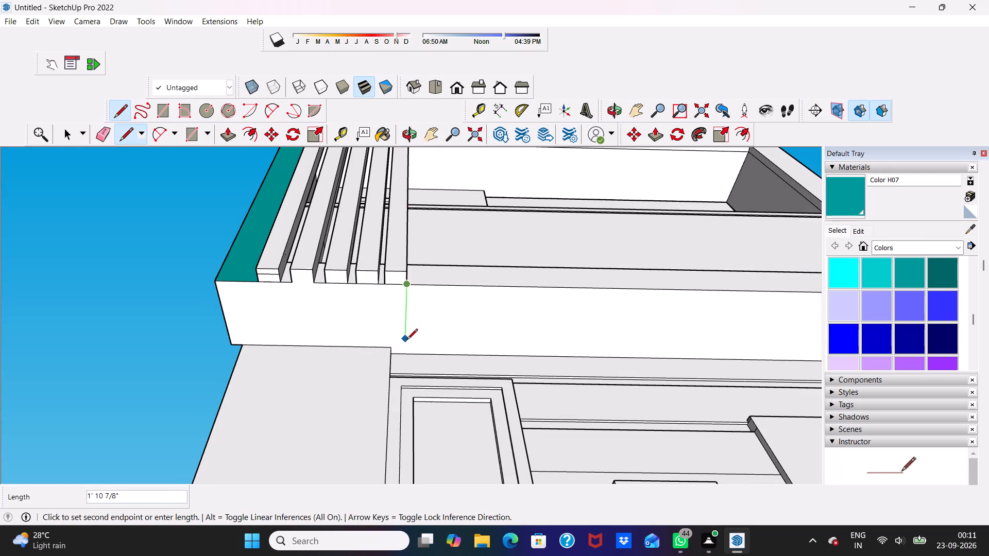
click(407, 351)
key(space)
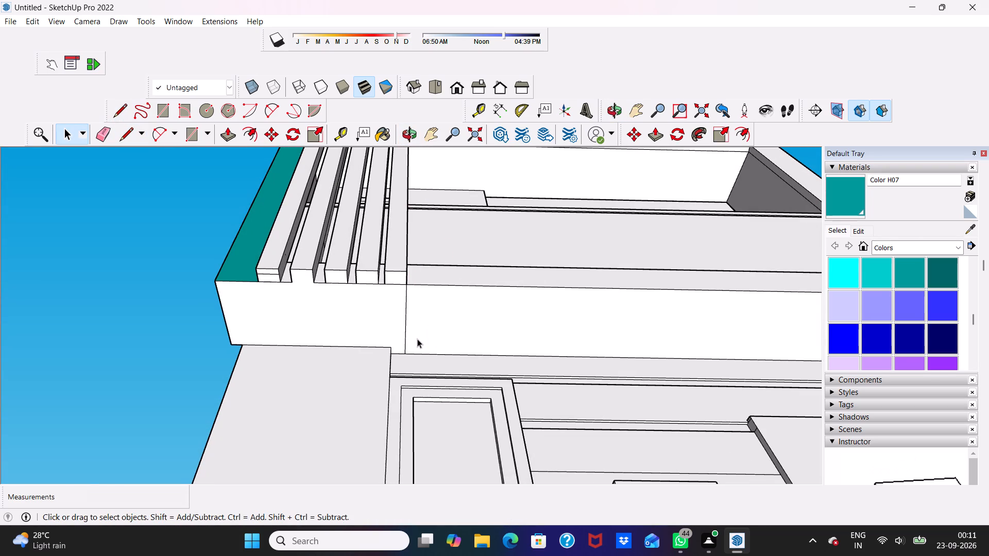
Paint the divided-off part of the overhang's underside below the slats with Color H07.
click(916, 276)
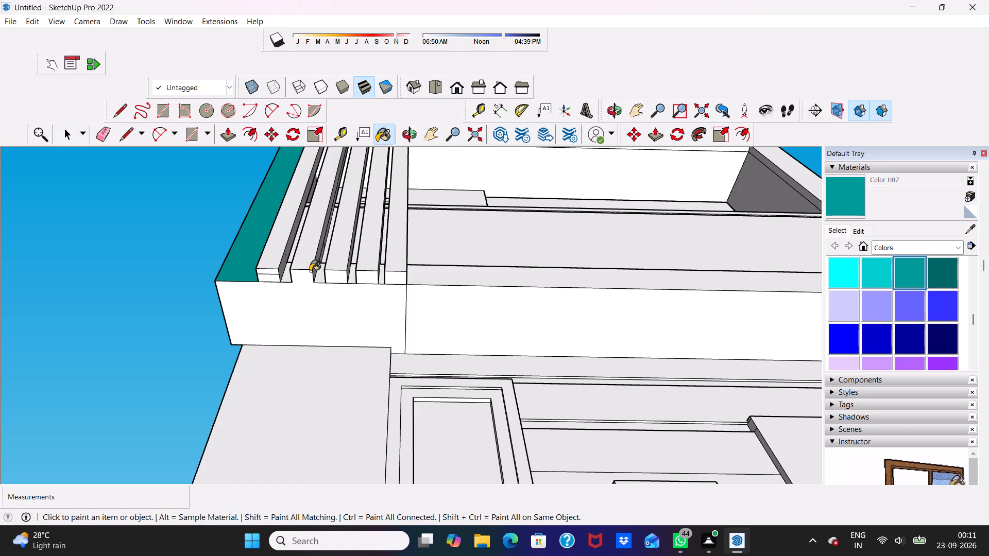
click(298, 301)
Paint the four small faces between the slats at their lower ends with Color H07.
scroll(298, 300, down, 5)
middle_drag(336, 284, 340, 346)
scroll(337, 284, down, 1)
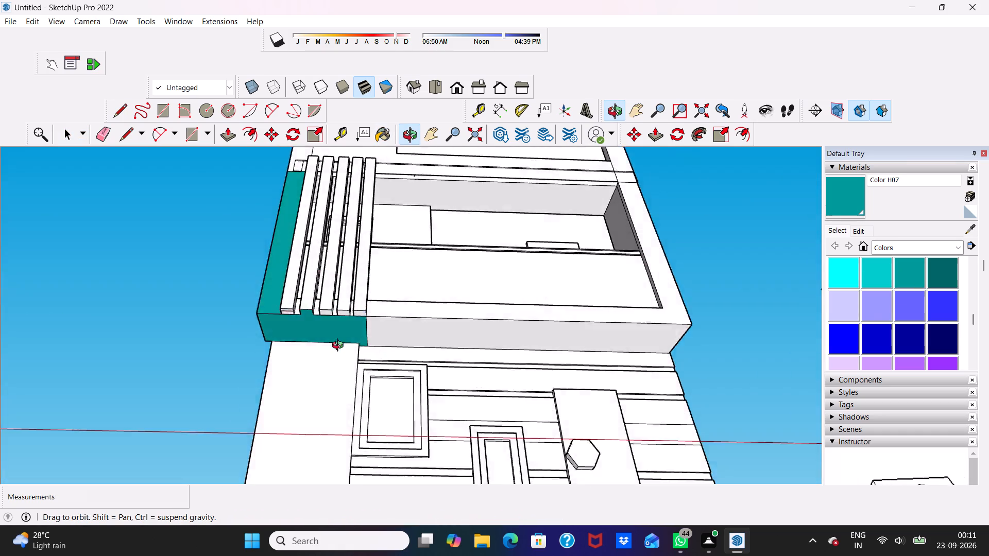
middle_drag(340, 346, 346, 440)
scroll(371, 329, up, 5)
scroll(334, 383, up, 3)
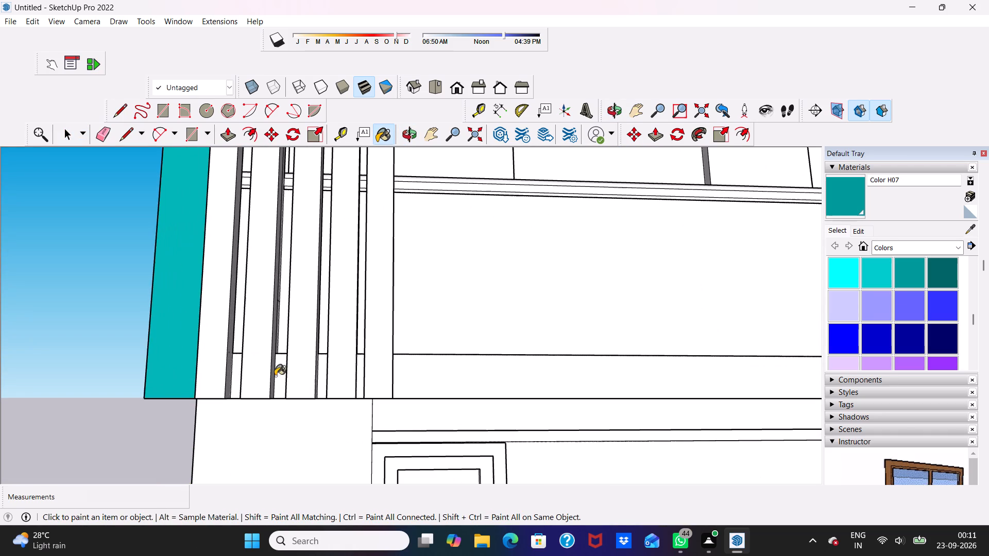
click(234, 372)
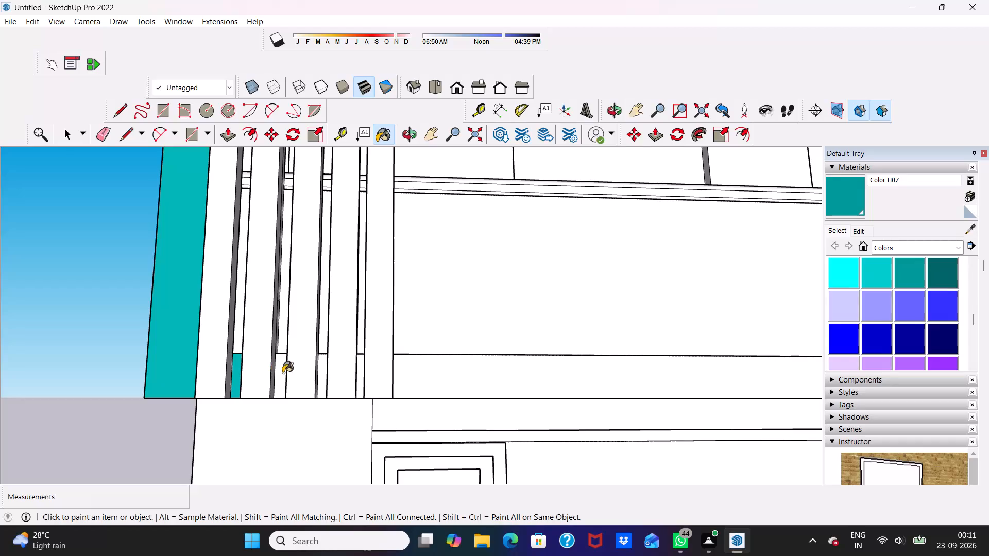
click(280, 375)
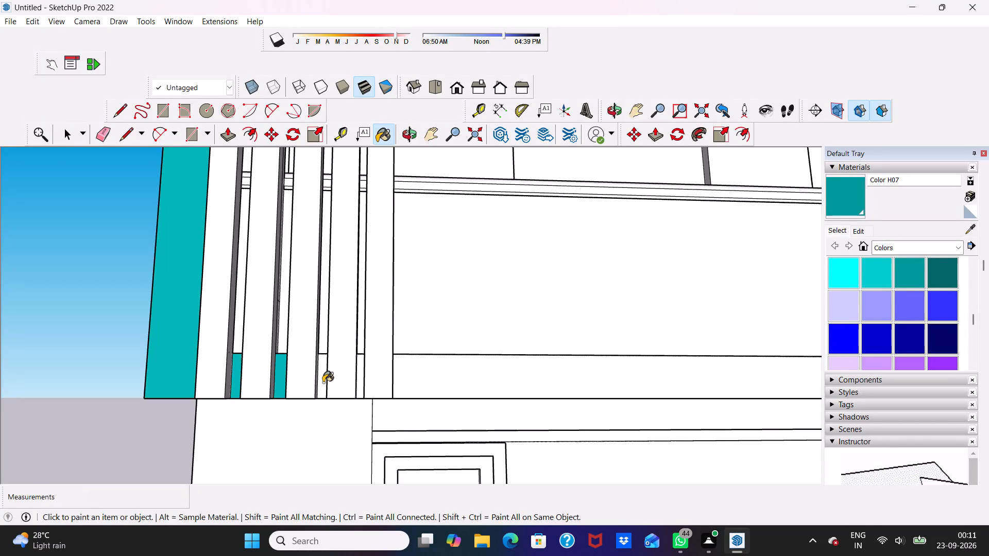
click(323, 383)
click(359, 380)
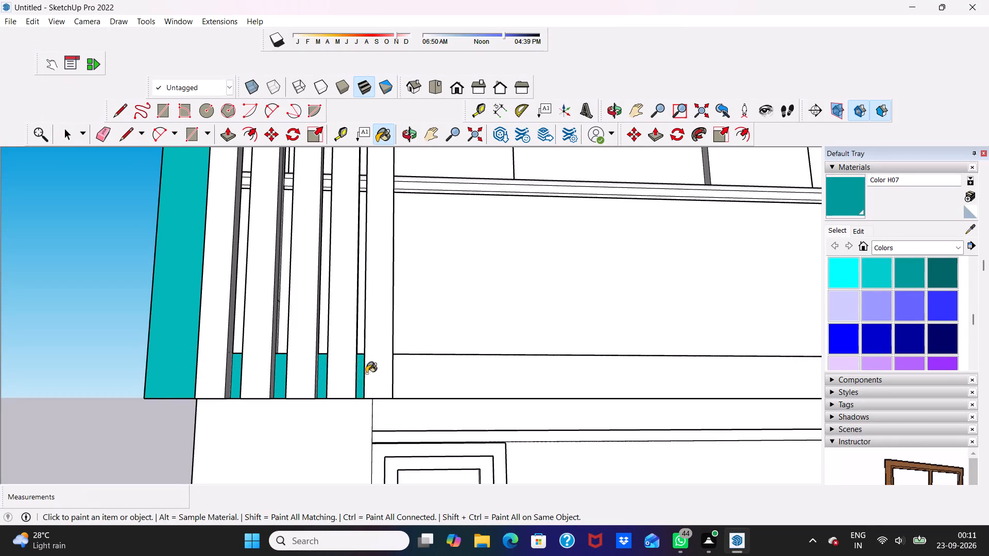
Examine the painted slat area and its underside from below, the front and the side.
scroll(378, 366, down, 4)
middle_drag(378, 366, 352, 404)
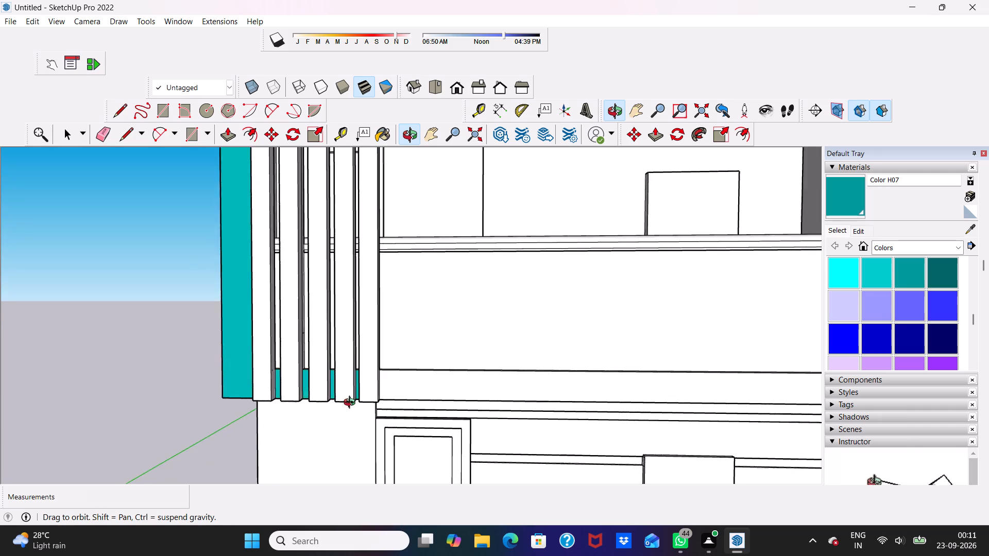
middle_drag(352, 404, 251, 417)
scroll(326, 398, up, 3)
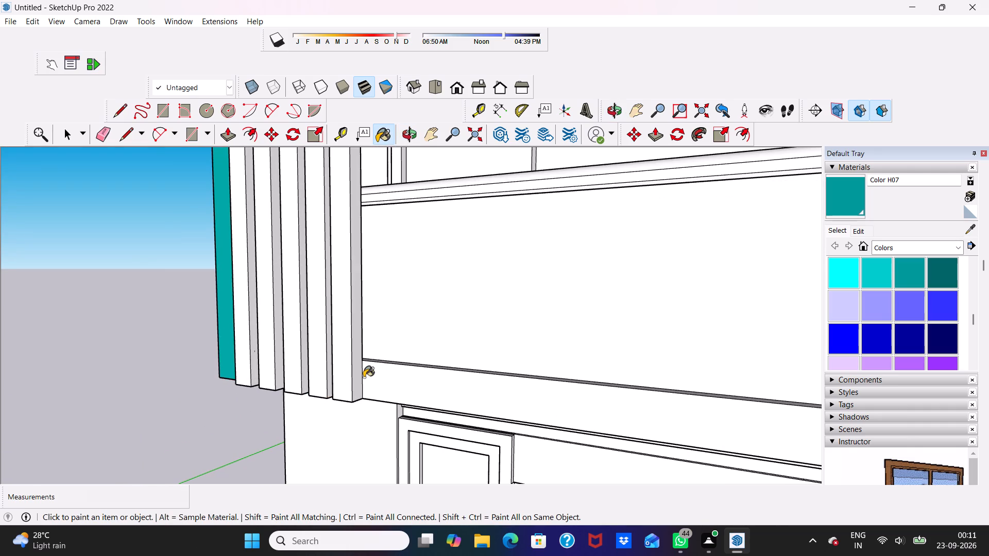
scroll(364, 378, down, 3)
middle_drag(364, 378, 431, 156)
scroll(427, 218, up, 1)
scroll(391, 267, down, 4)
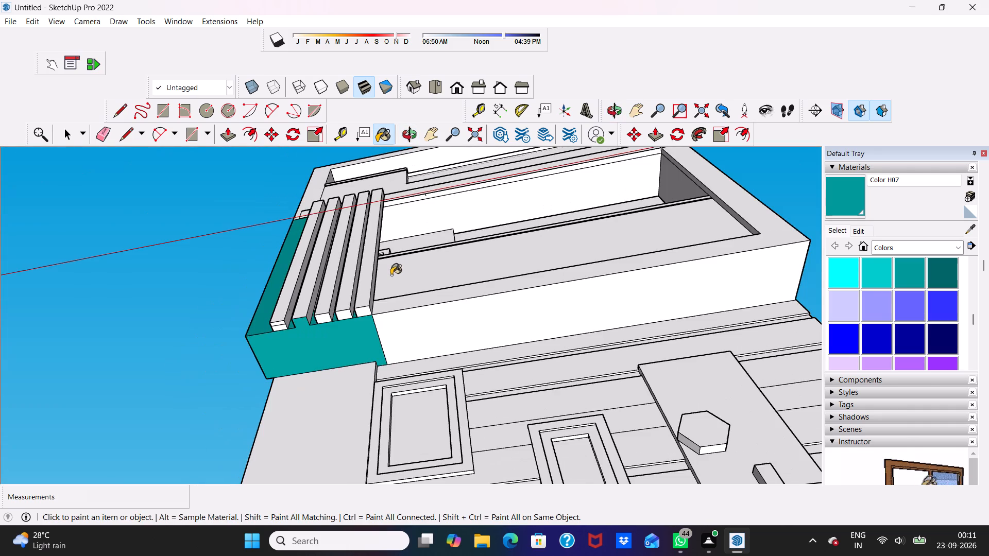
middle_drag(391, 275, 370, 368)
scroll(370, 368, up, 3)
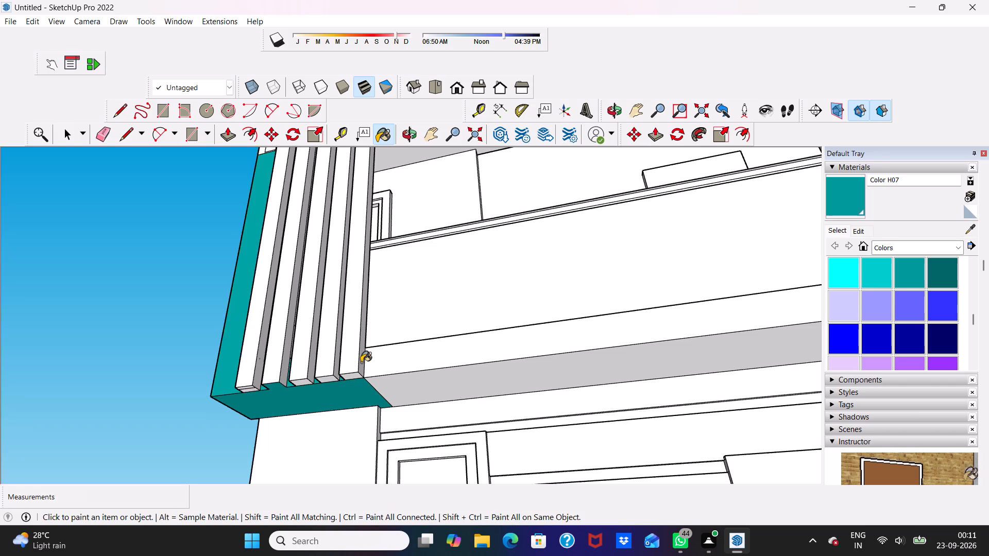
scroll(350, 284, down, 9)
middle_drag(352, 286, 448, 386)
scroll(420, 350, down, 4)
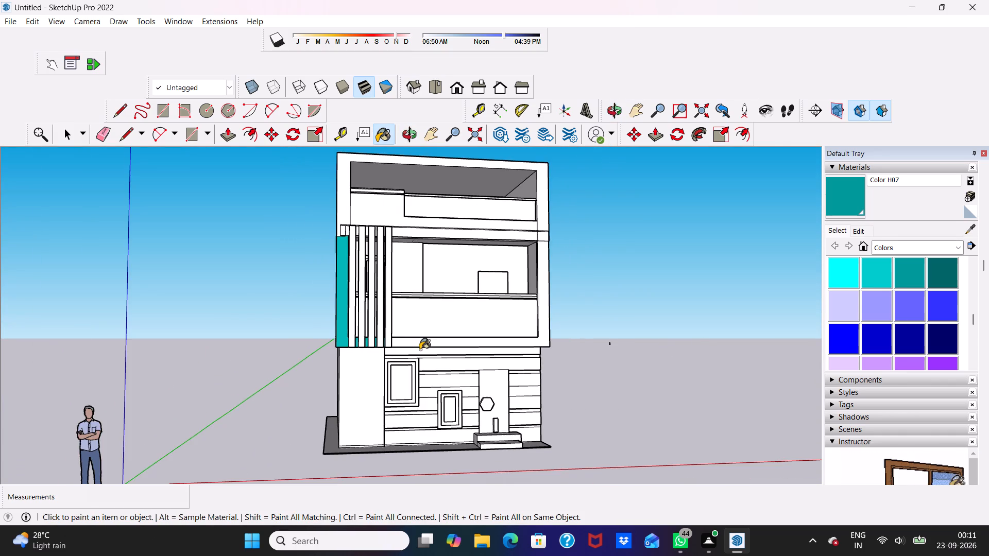
middle_drag(420, 350, 334, 363)
scroll(445, 329, up, 4)
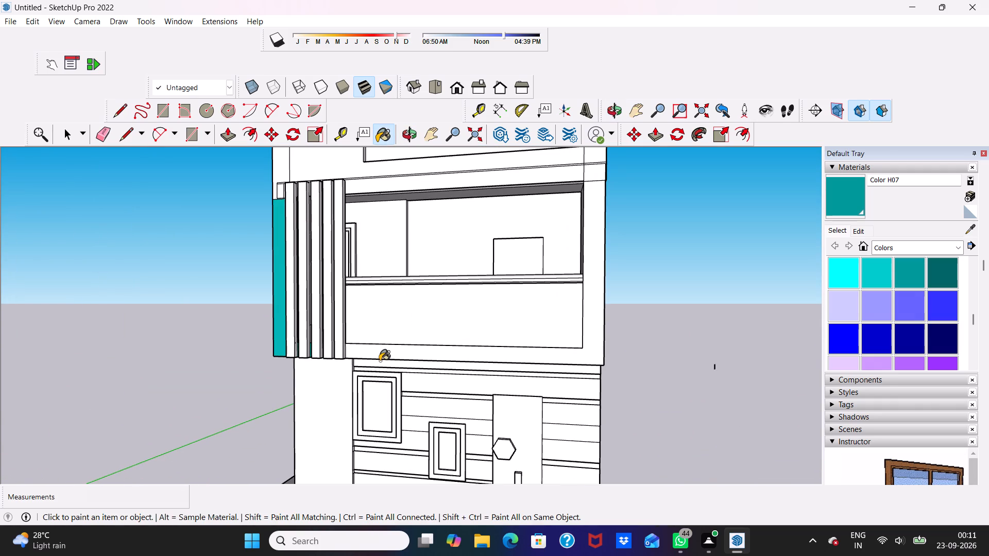
key(space)
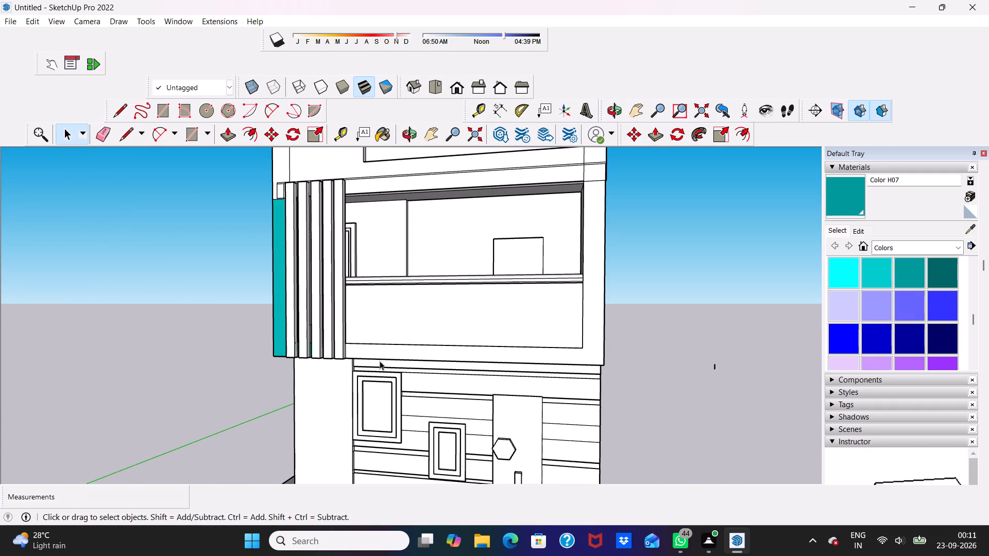
Paint the small rectangle above the outer strip beside the slats with Color H07.
scroll(344, 217, down, 4)
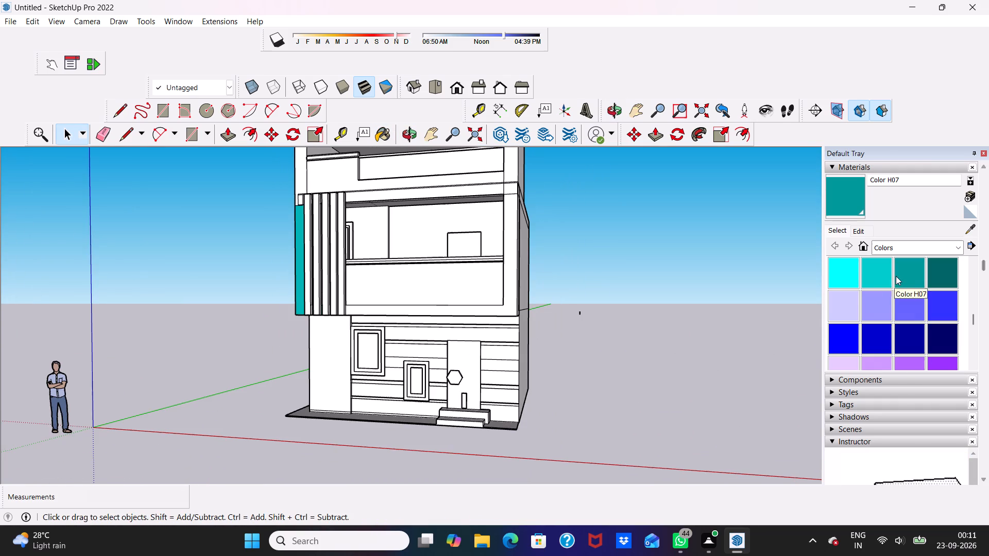
click(899, 282)
scroll(626, 281, down, 10)
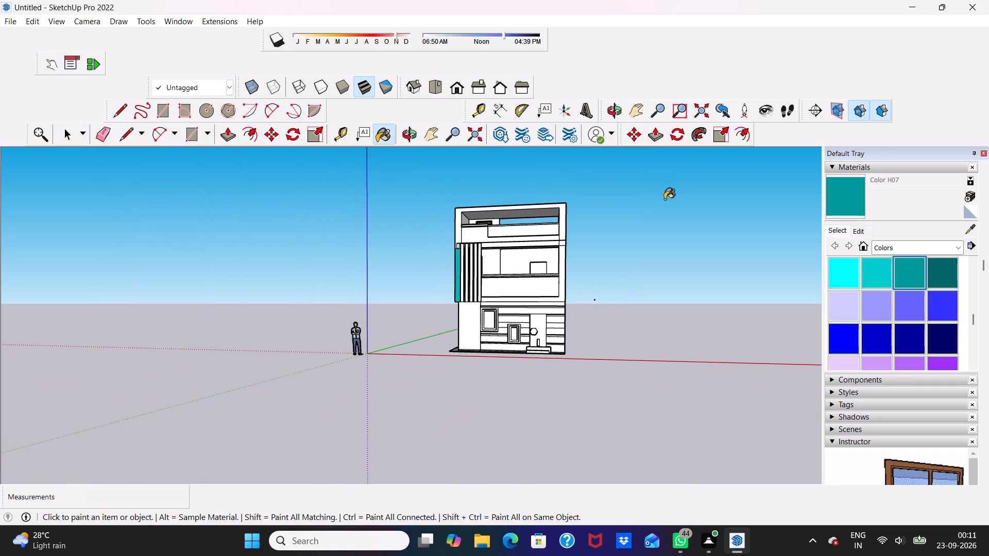
scroll(444, 226, up, 12)
click(499, 279)
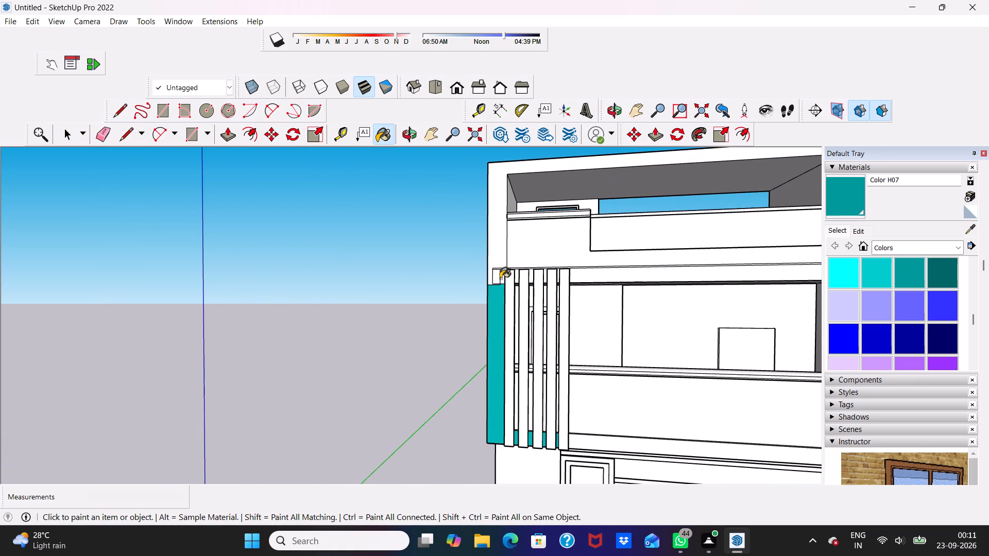
scroll(494, 283, up, 11)
click(497, 278)
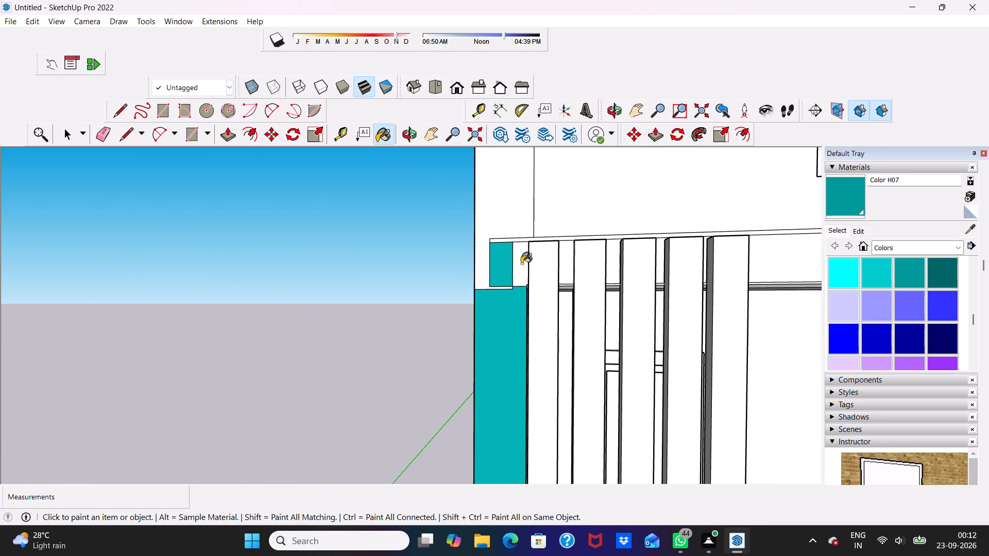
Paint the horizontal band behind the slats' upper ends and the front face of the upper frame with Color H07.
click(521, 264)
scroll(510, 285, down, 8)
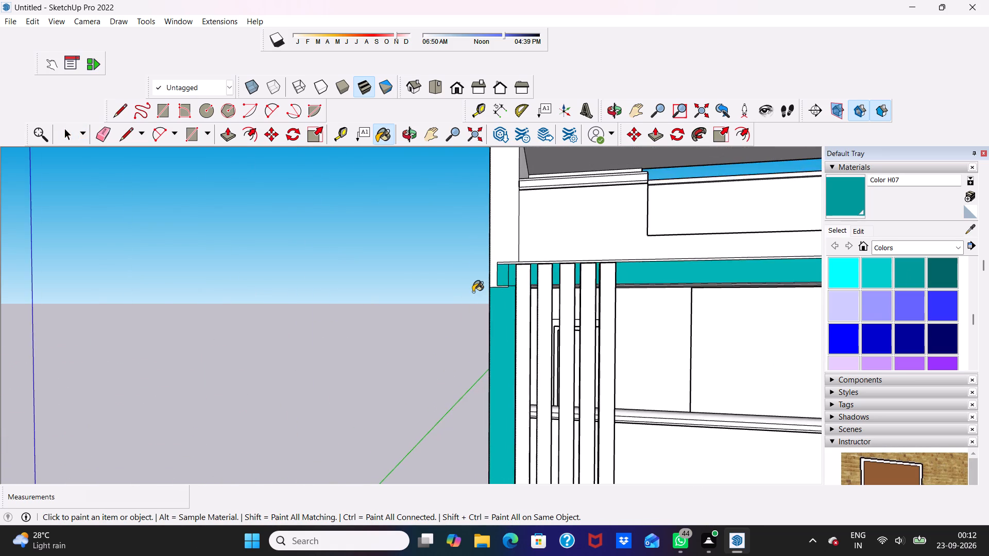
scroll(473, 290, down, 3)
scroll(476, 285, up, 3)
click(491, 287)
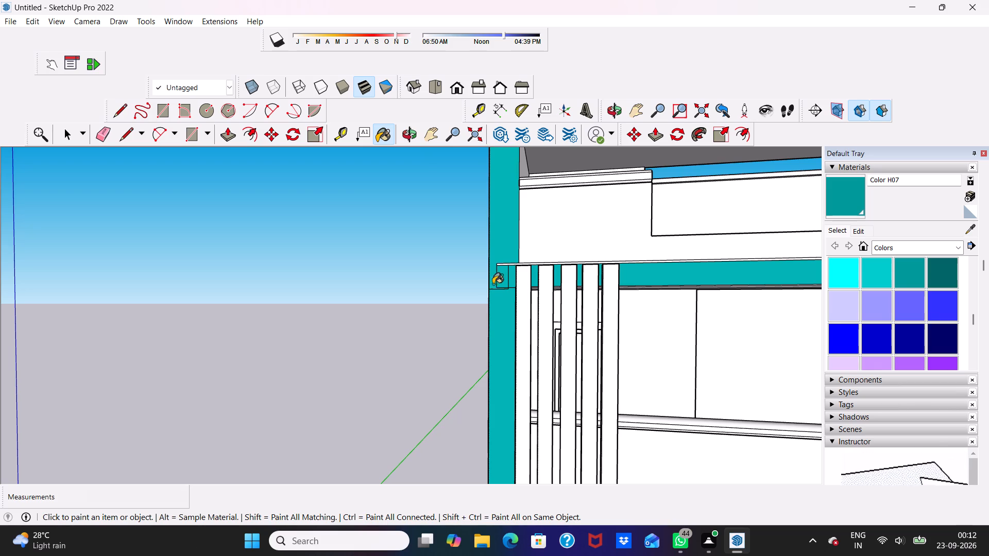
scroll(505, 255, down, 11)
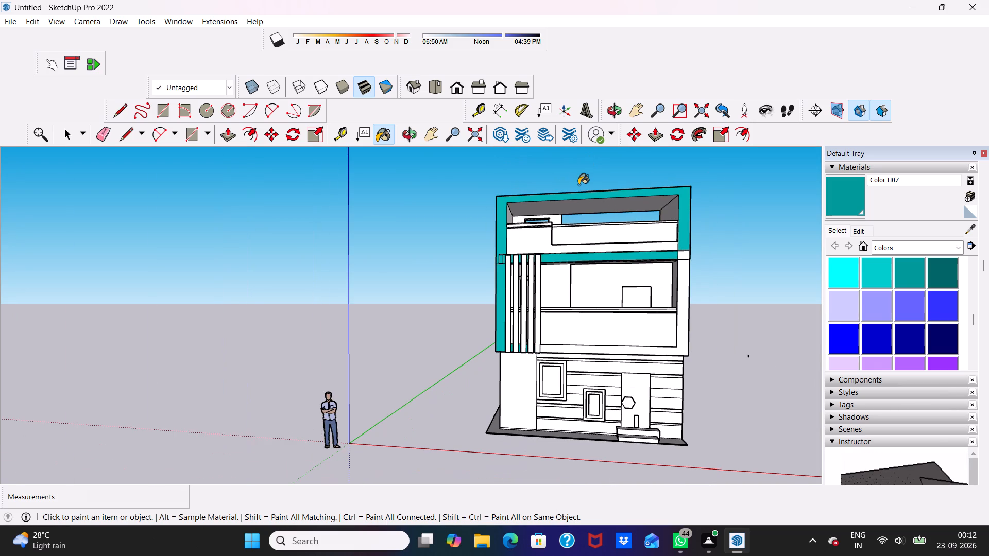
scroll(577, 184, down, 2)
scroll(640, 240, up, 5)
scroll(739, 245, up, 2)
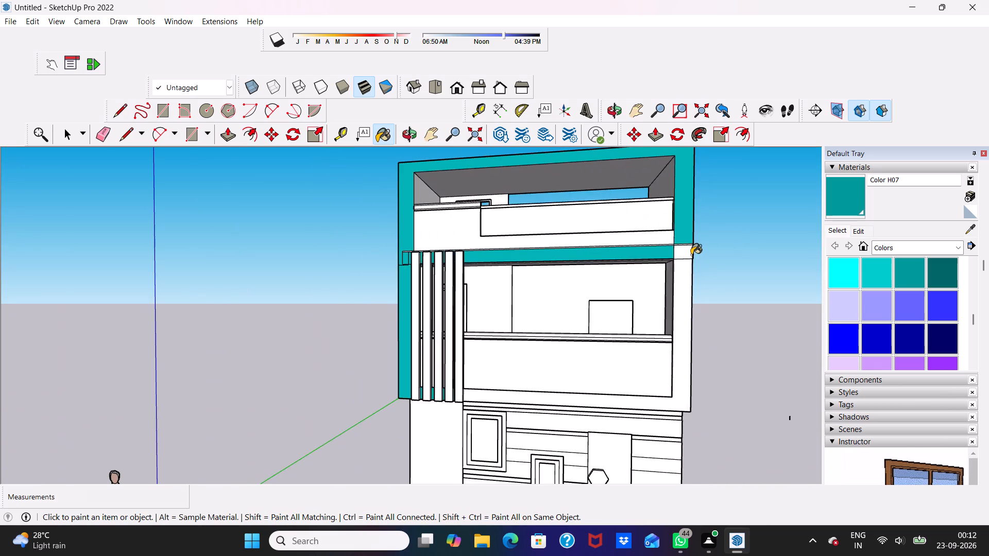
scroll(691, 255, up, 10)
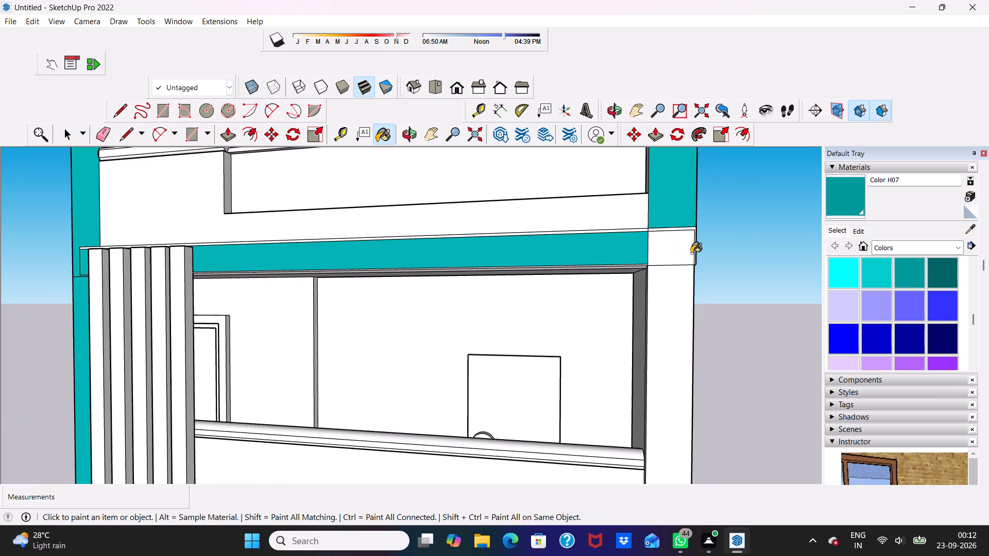
Examine the painted band, upper frame and slats from above, from both sides and from the front.
key(space)
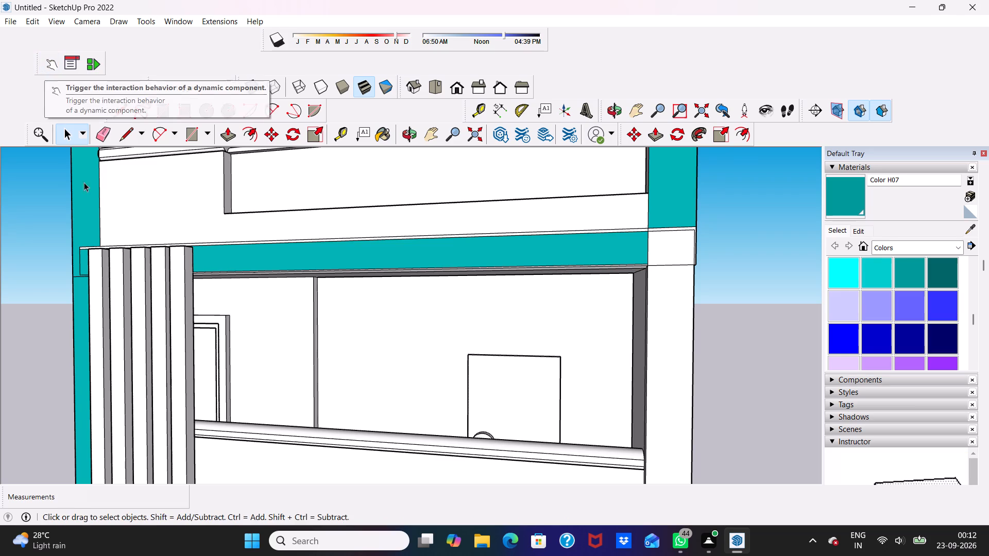
scroll(220, 229, down, 3)
middle_drag(218, 230, 189, 362)
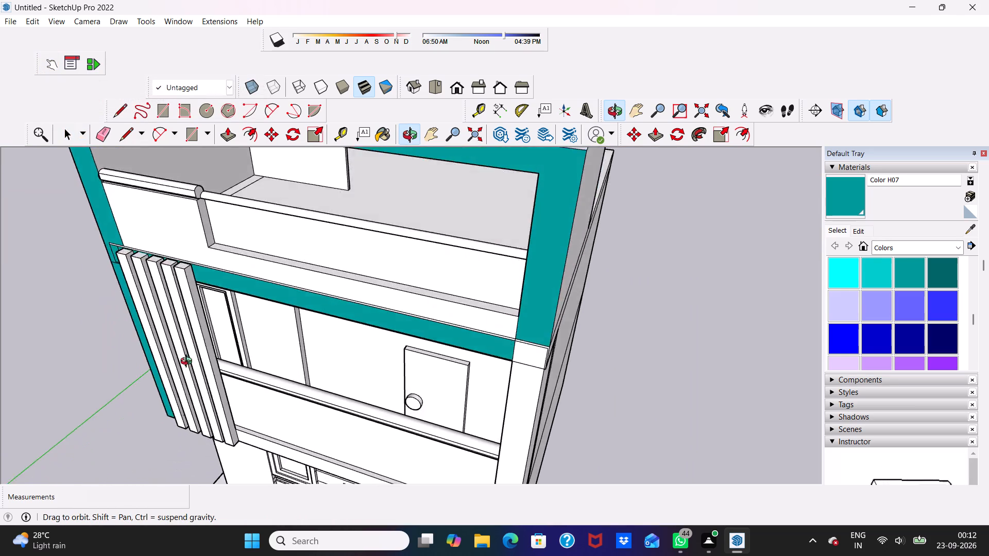
middle_drag(189, 362, 333, 290)
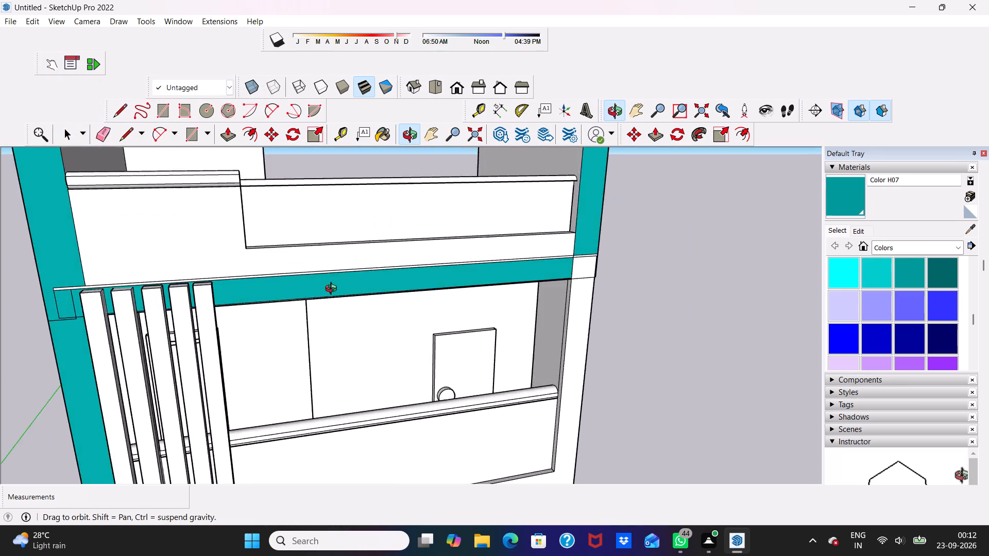
middle_drag(333, 290, 183, 262)
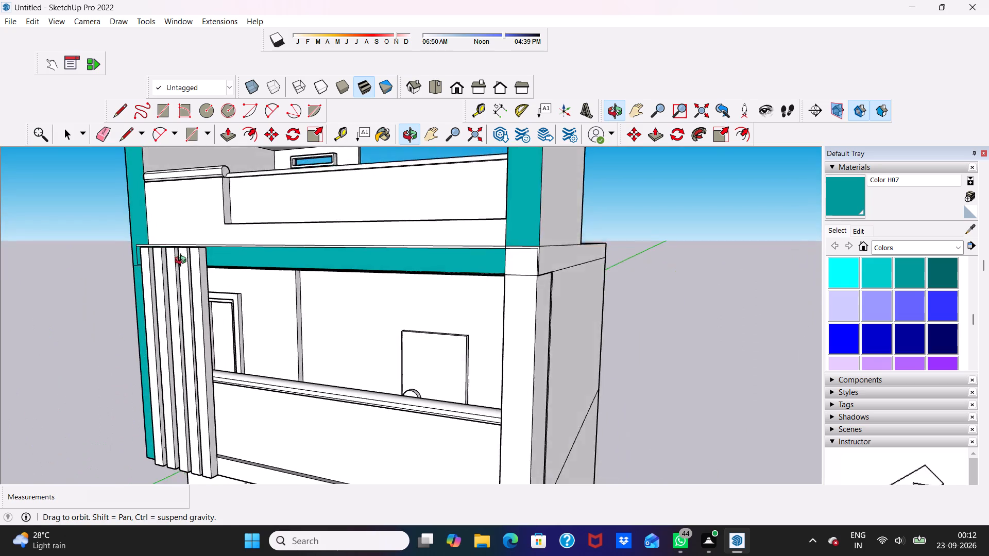
middle_drag(183, 262, 191, 273)
scroll(191, 273, down, 2)
scroll(191, 273, up, 1)
scroll(193, 272, down, 2)
middle_drag(218, 258, 405, 212)
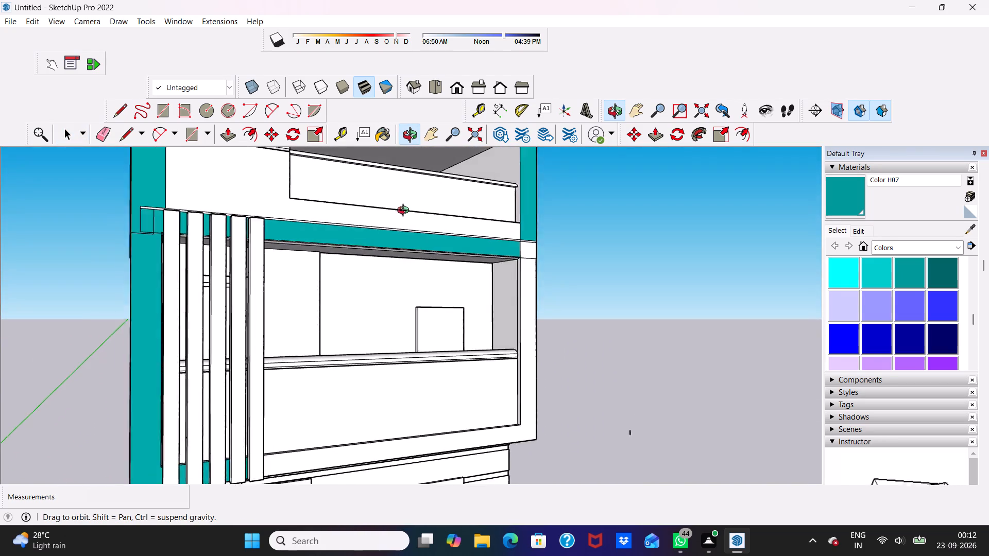
middle_drag(405, 212, 395, 238)
scroll(345, 251, down, 5)
scroll(329, 312, up, 1)
scroll(329, 315, down, 5)
middle_drag(389, 364, 279, 325)
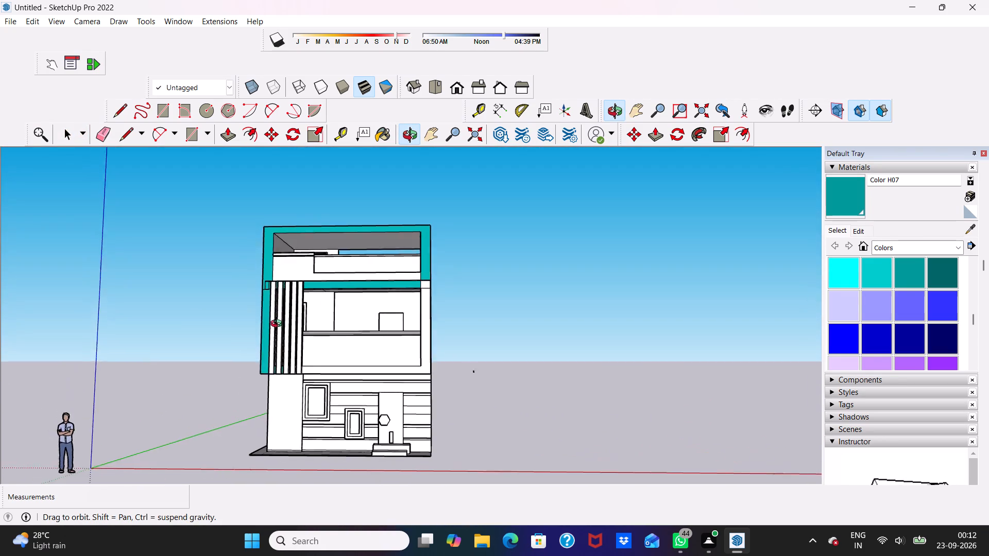
middle_drag(279, 325, 264, 335)
scroll(294, 273, up, 2)
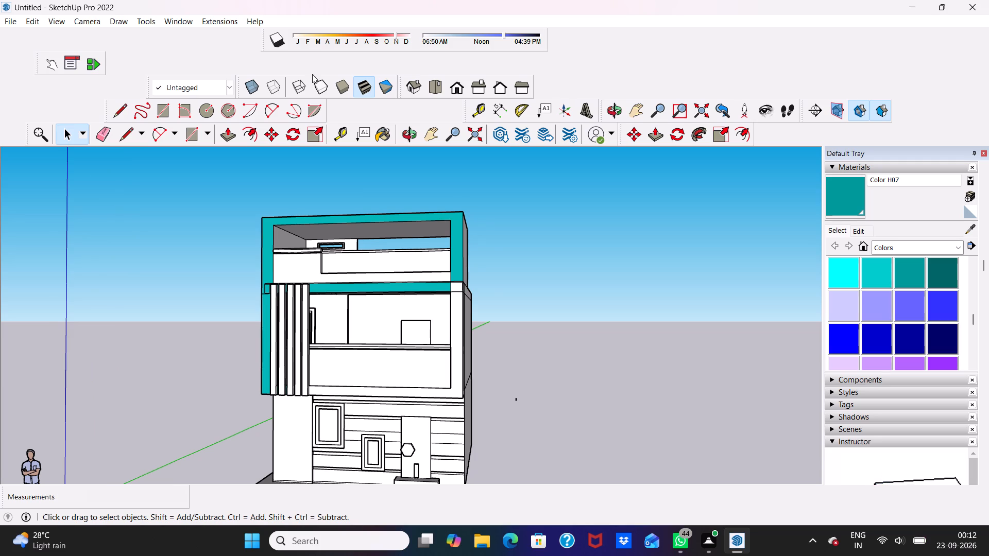
scroll(237, 180, up, 1)
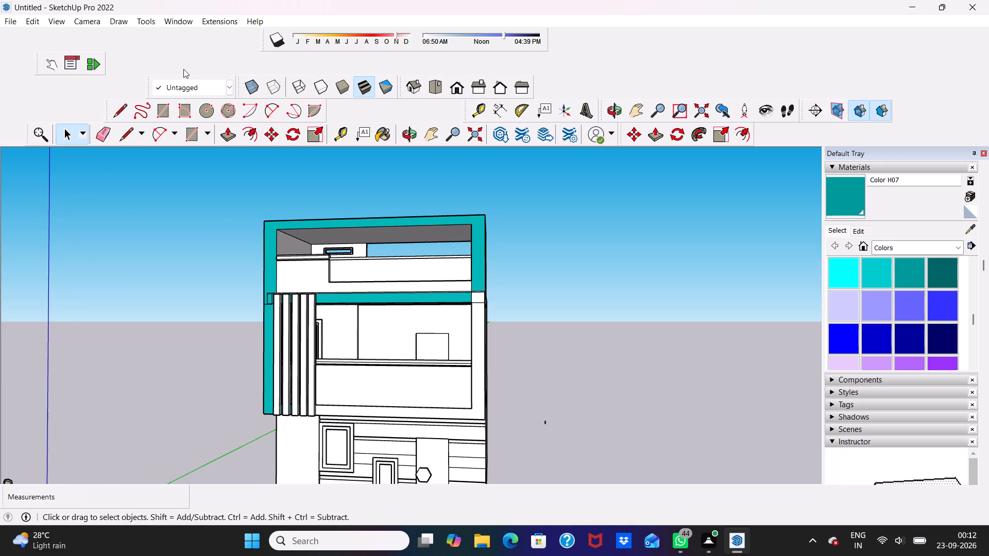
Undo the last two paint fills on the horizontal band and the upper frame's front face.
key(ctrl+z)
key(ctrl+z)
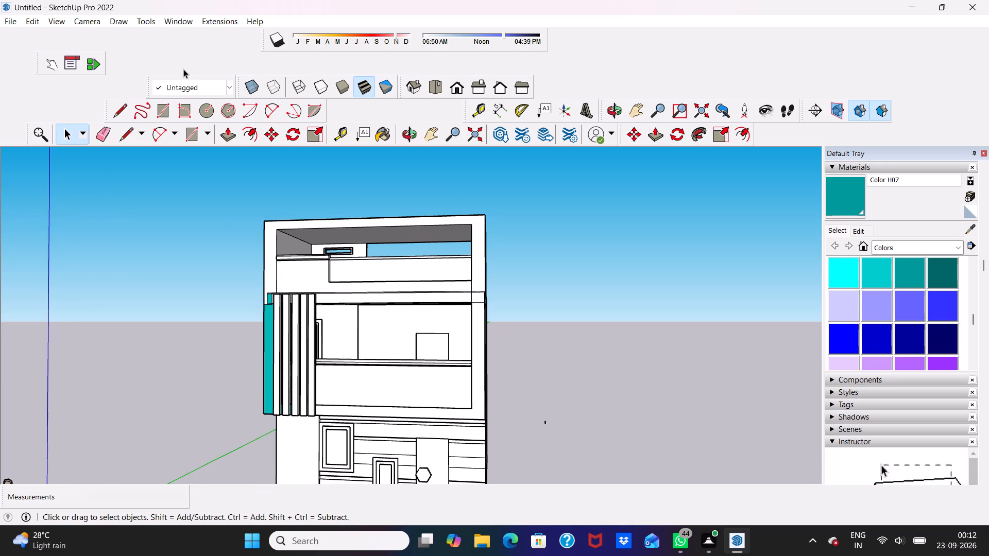
Draw a line about 9/16" long from the innermost slat's top corner up to the band's edge, and select the band face beyond it.
scroll(182, 64, down, 1)
scroll(163, 109, up, 4)
scroll(233, 293, up, 2)
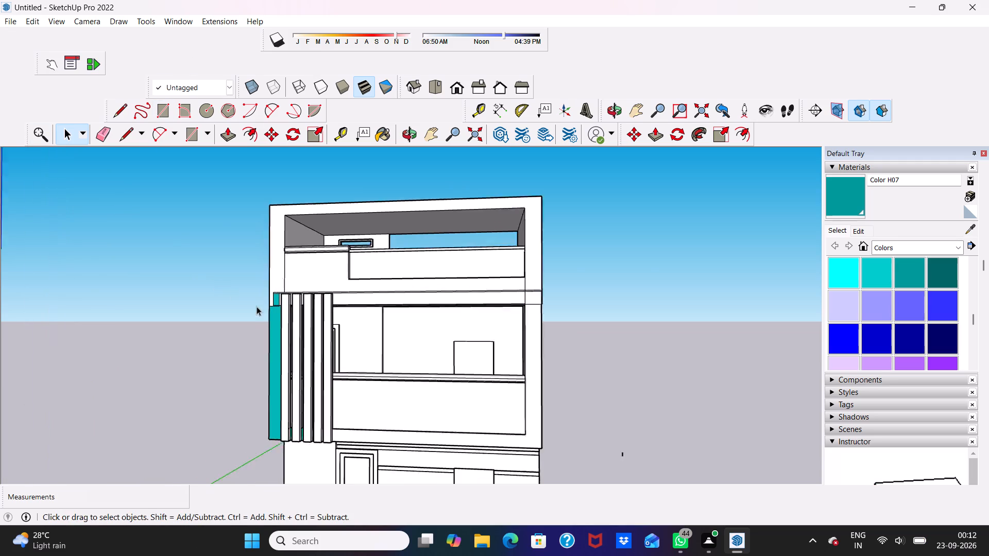
scroll(257, 306, up, 3)
scroll(388, 316, up, 7)
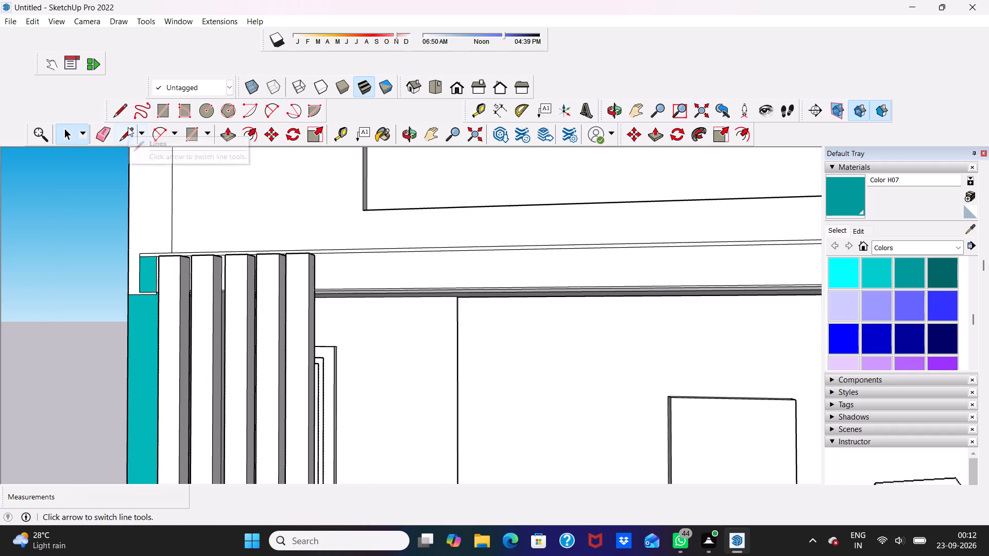
click(128, 127)
scroll(325, 234, up, 4)
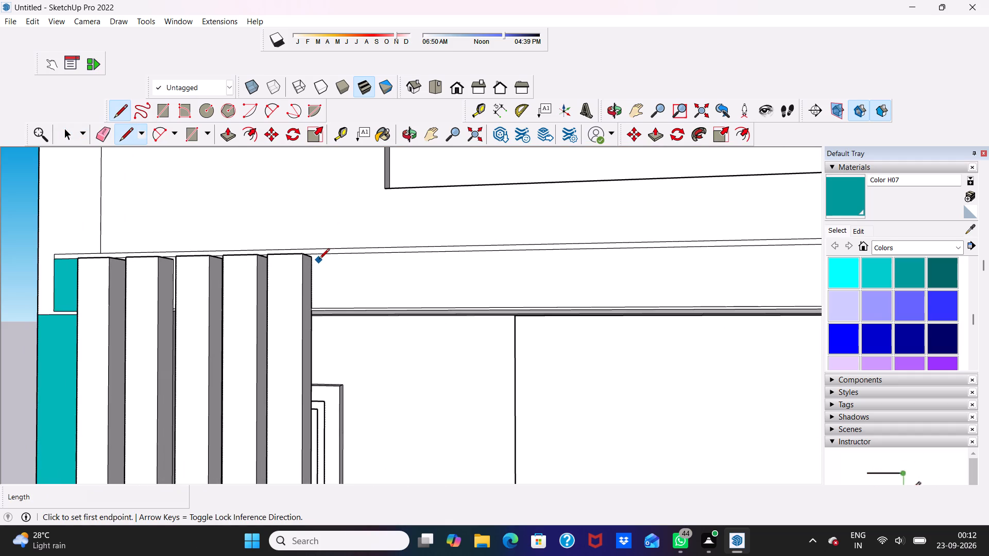
click(310, 255)
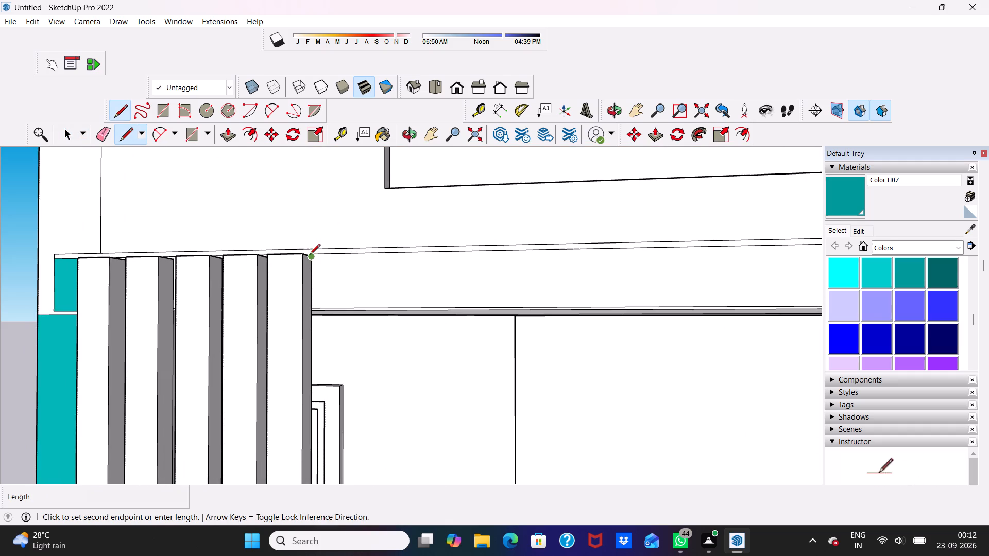
click(311, 259)
scroll(317, 257, up, 9)
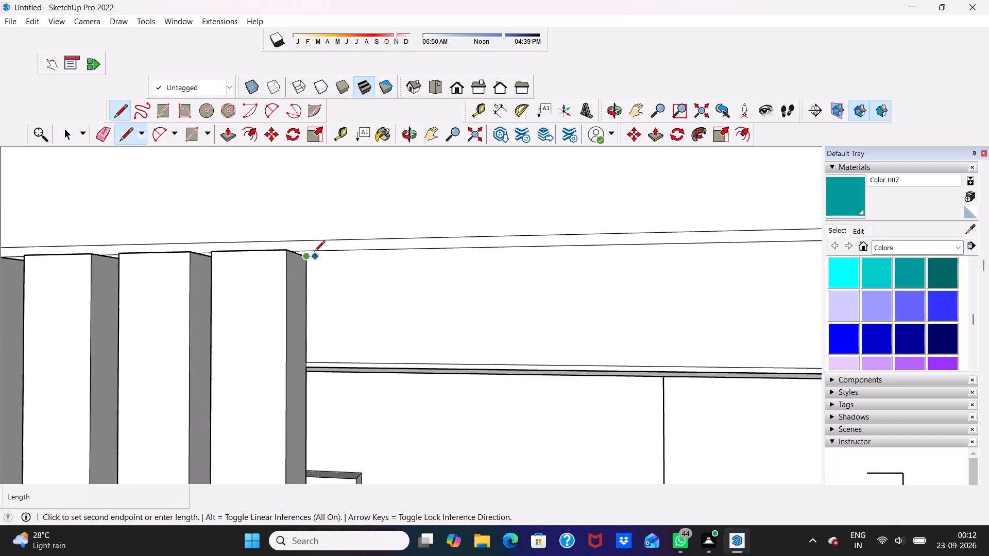
scroll(314, 252, up, 3)
click(300, 250)
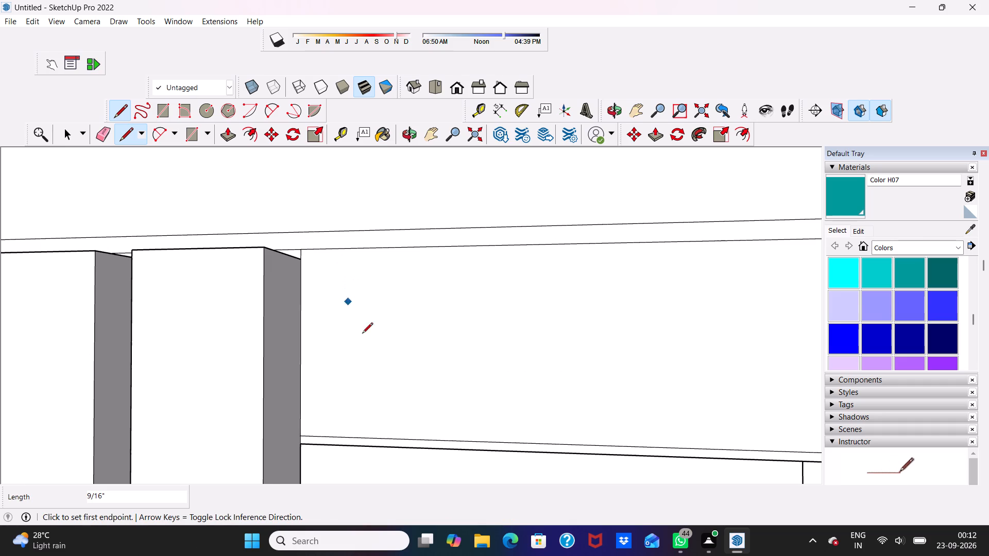
key(space)
click(388, 355)
scroll(386, 353, down, 6)
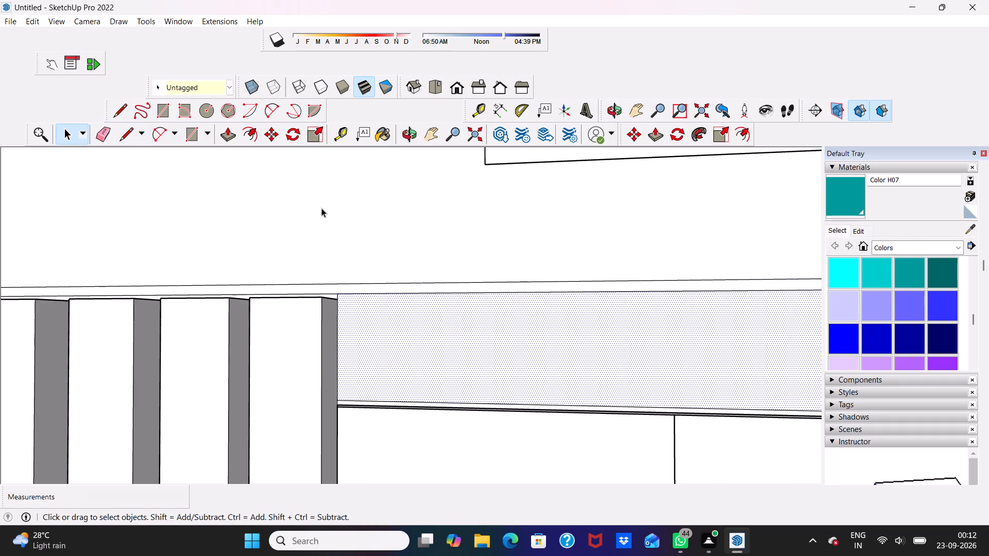
Paint the upper frame's front face, both inner side faces and the underside of its top with Color H07.
click(907, 266)
scroll(790, 350, down, 10)
click(193, 275)
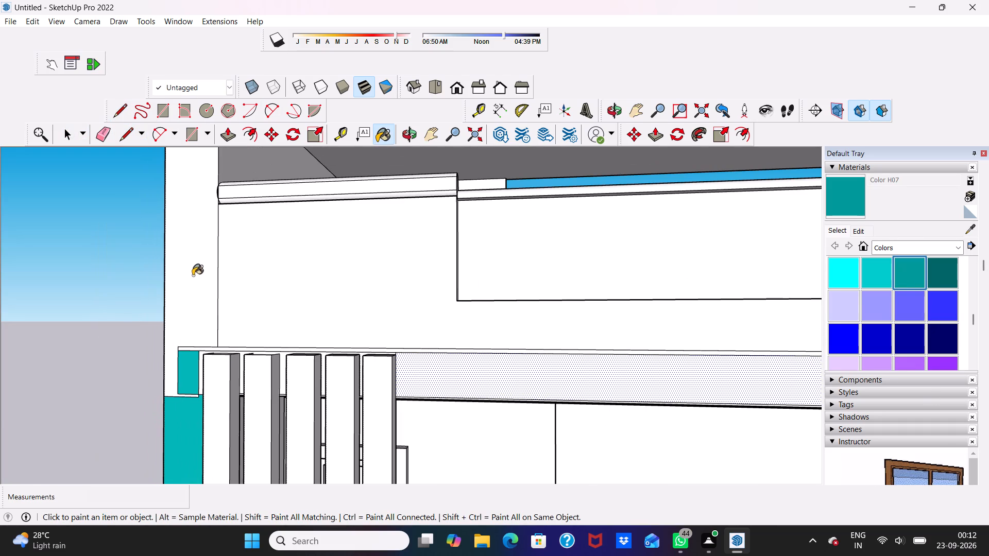
scroll(193, 276, down, 8)
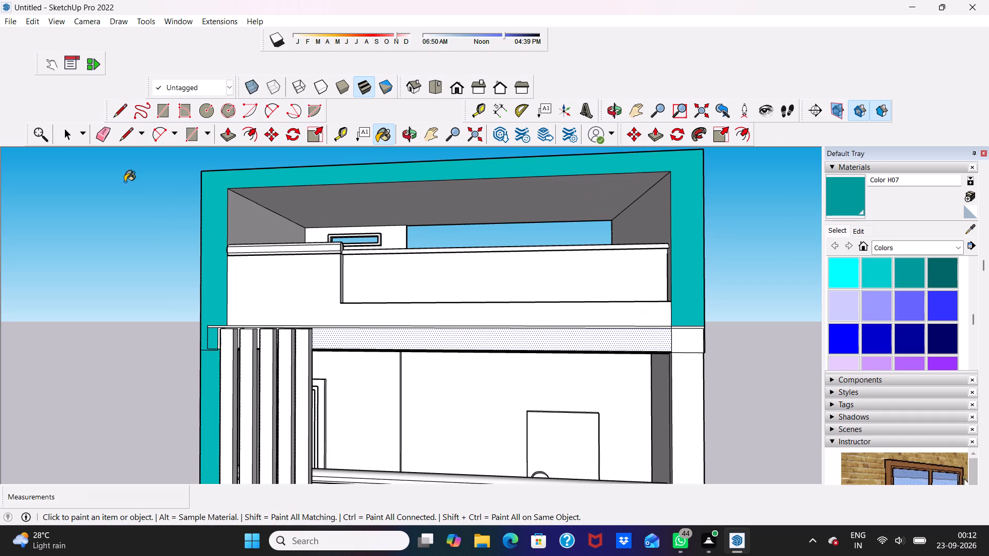
scroll(295, 234, up, 1)
click(278, 232)
click(307, 192)
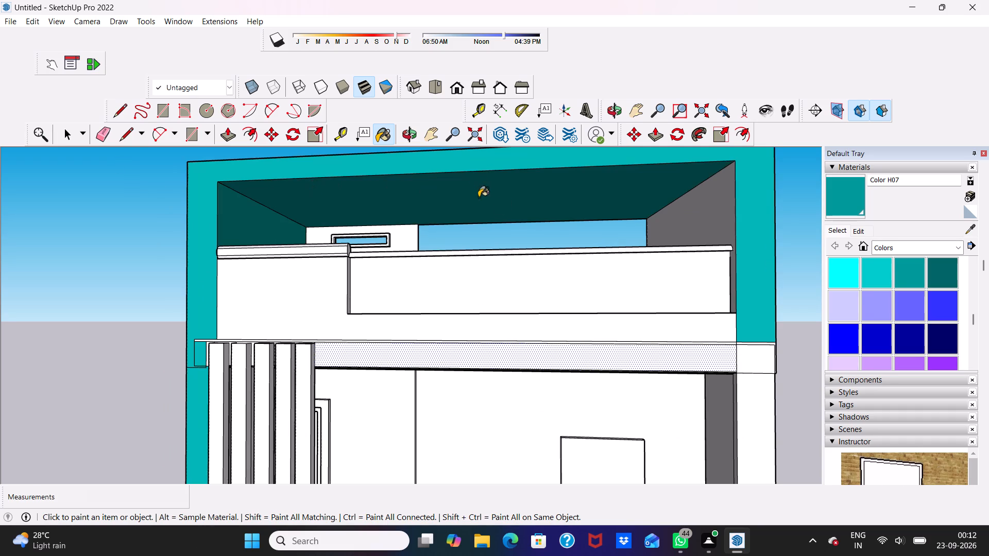
click(665, 215)
scroll(732, 232, down, 9)
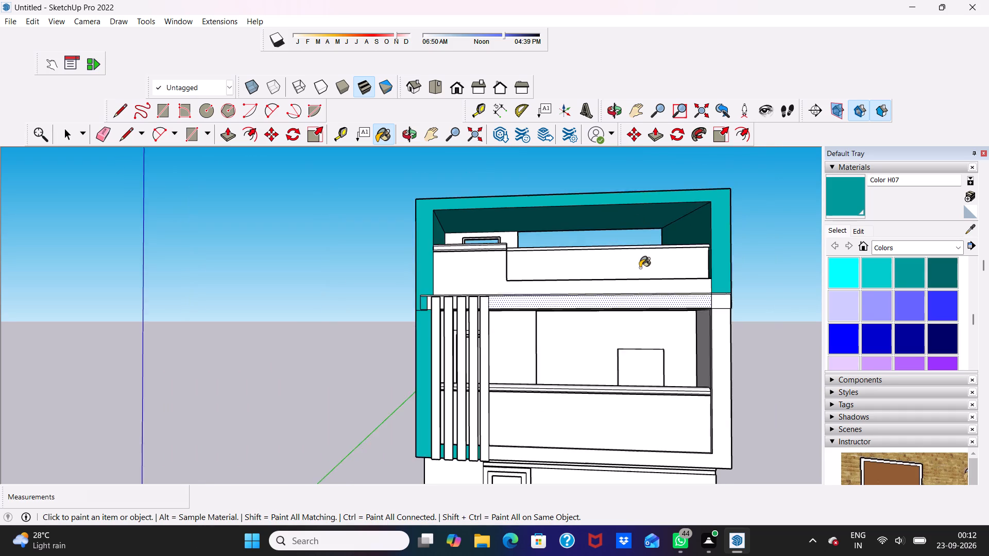
Clear the band selection and paint the upper frame's outer side face, on the side away from the slats, with Color H08.
middle_drag(642, 264, 694, 295)
scroll(694, 295, up, 4)
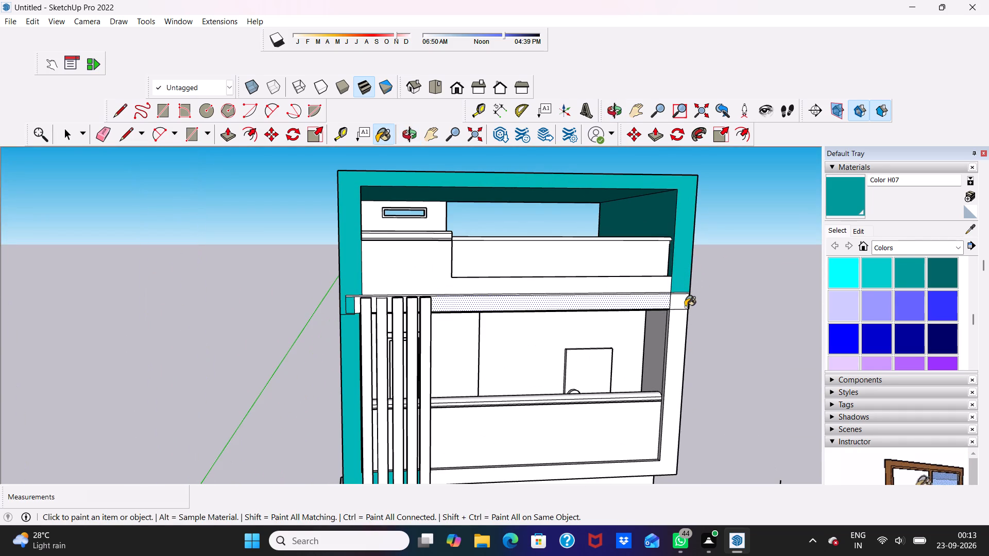
scroll(664, 333, down, 2)
key(space)
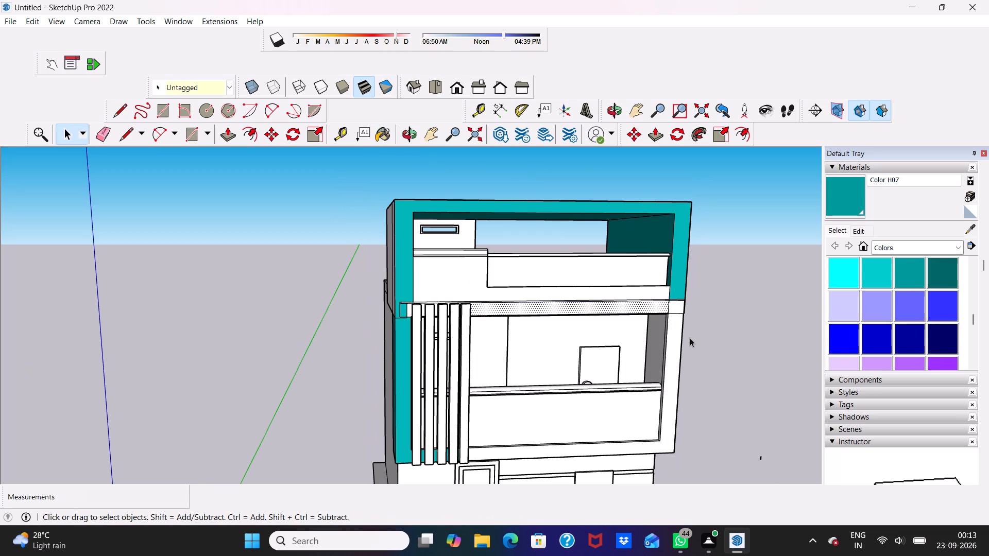
scroll(680, 297, up, 5)
click(709, 298)
scroll(674, 323, down, 6)
scroll(723, 340, up, 5)
scroll(629, 351, down, 11)
middle_drag(629, 353, 450, 318)
scroll(724, 353, up, 2)
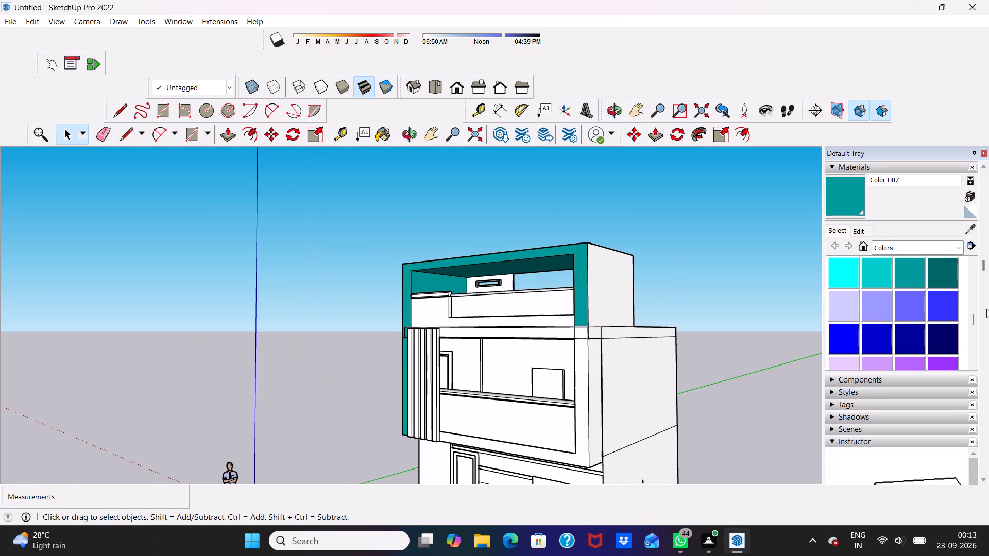
click(919, 269)
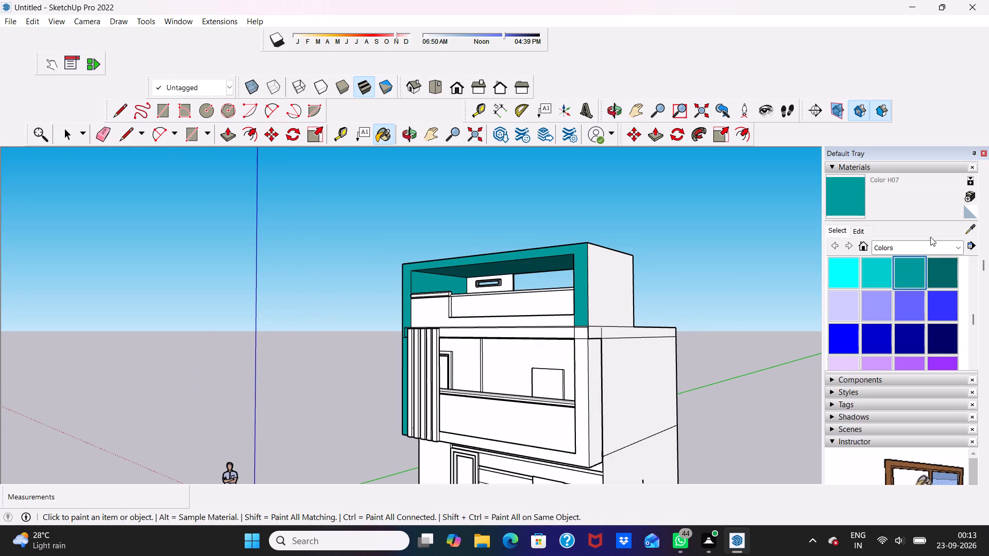
click(955, 271)
scroll(650, 285, up, 4)
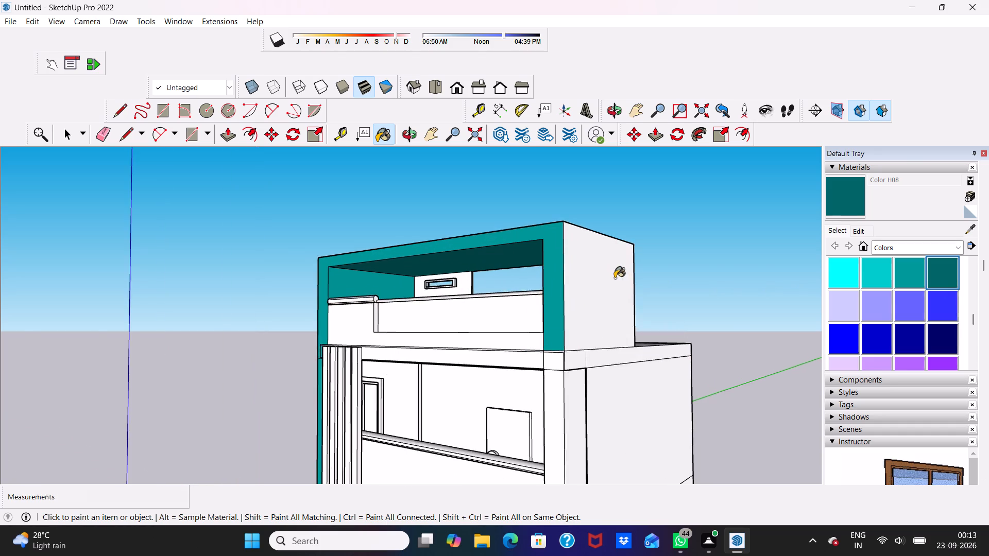
scroll(609, 283, up, 4)
click(602, 289)
Repaint the upper frame's front face, the outer strip beside the slats and the small rectangle above that strip with Color H08.
scroll(607, 335, down, 1)
middle_drag(607, 335, 807, 350)
scroll(480, 327, down, 4)
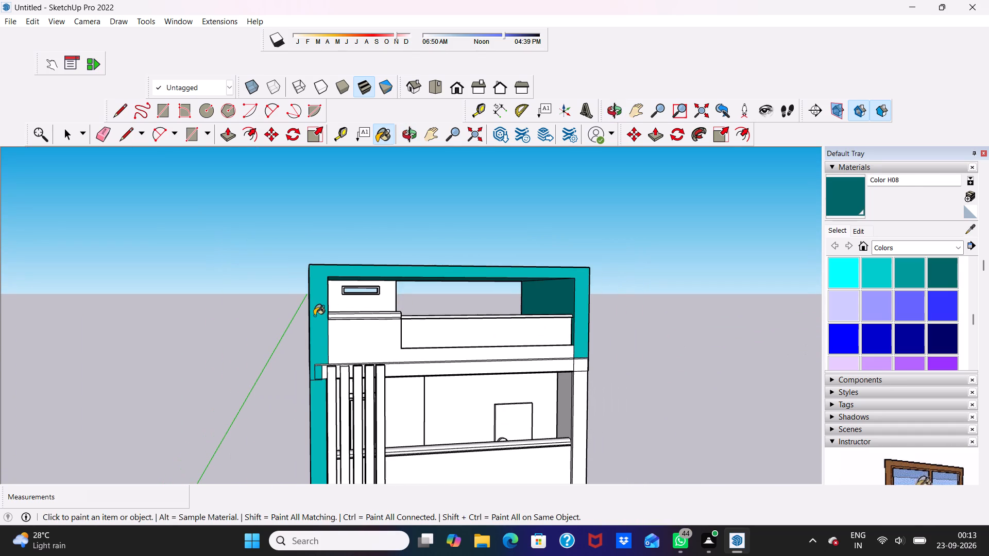
click(315, 317)
scroll(324, 298, down, 4)
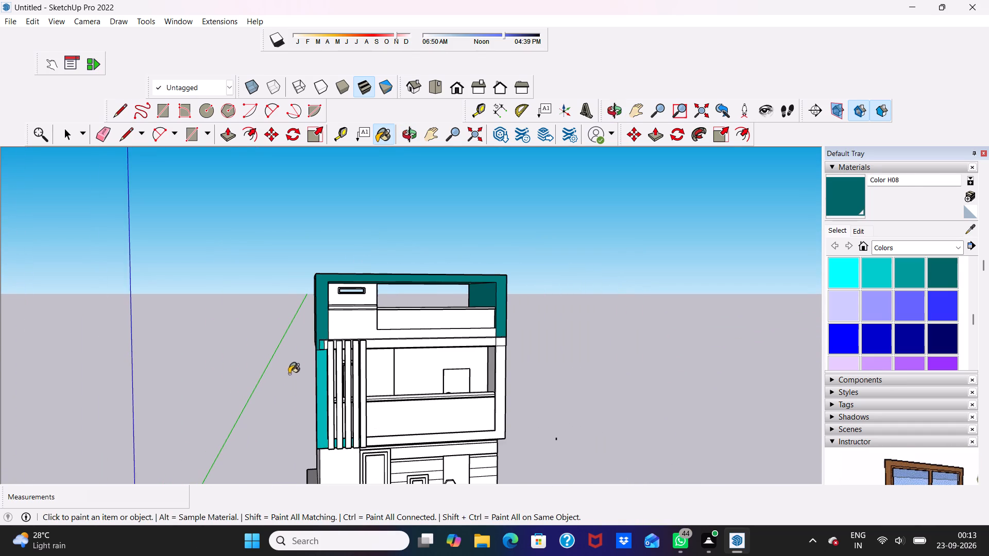
click(318, 381)
scroll(318, 379, up, 7)
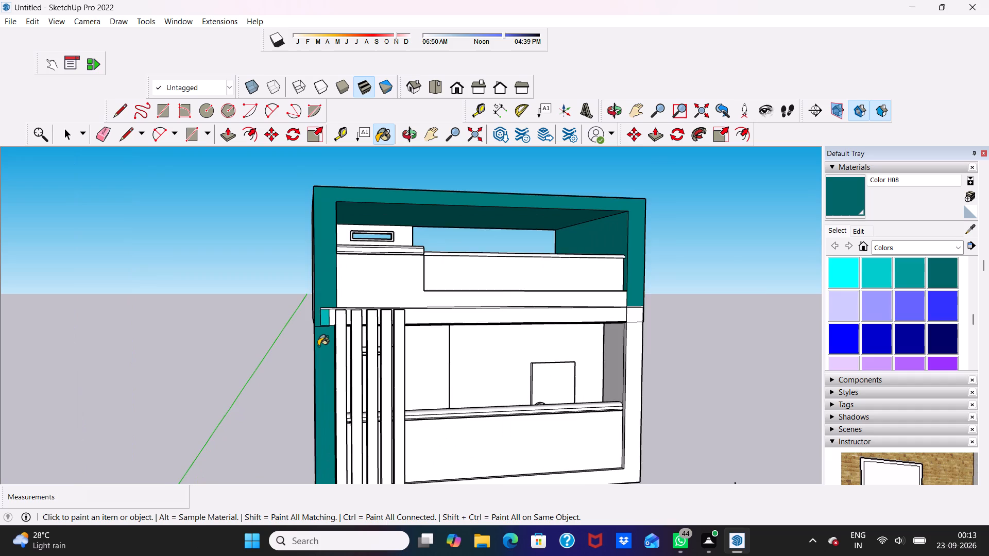
scroll(318, 346, up, 5)
click(328, 299)
scroll(328, 299, down, 11)
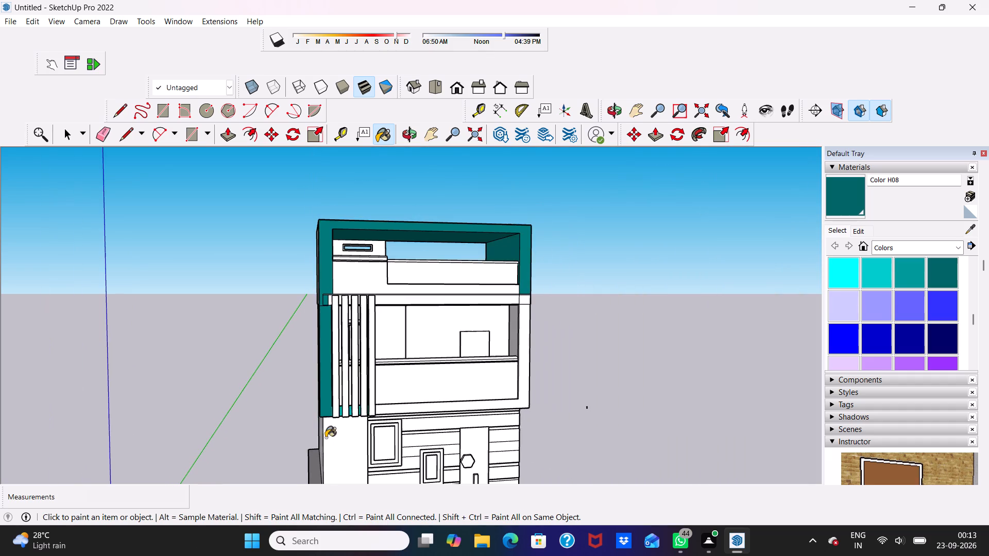
Paint the four short band faces visible between the slats at their lower ends with Color H08.
scroll(328, 534, up, 19)
click(388, 361)
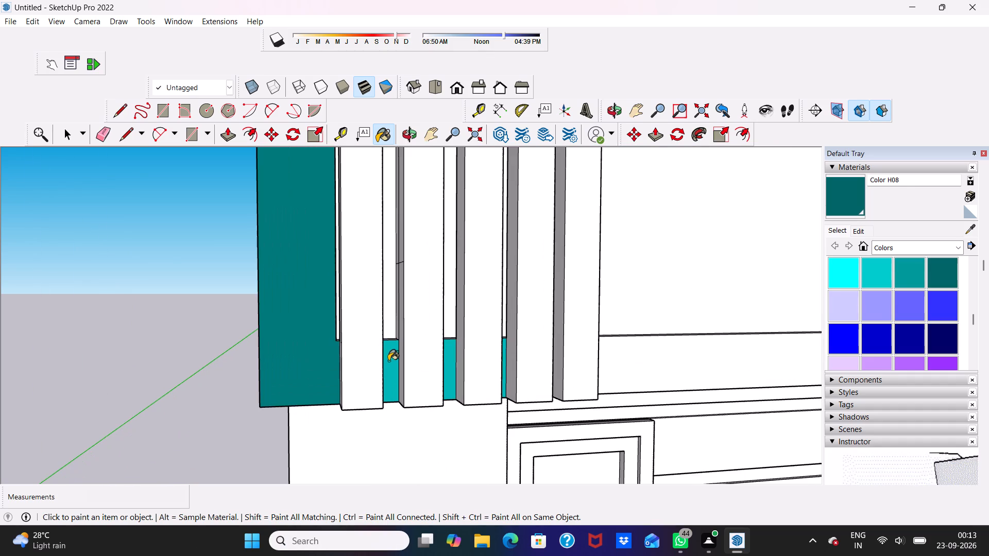
click(450, 359)
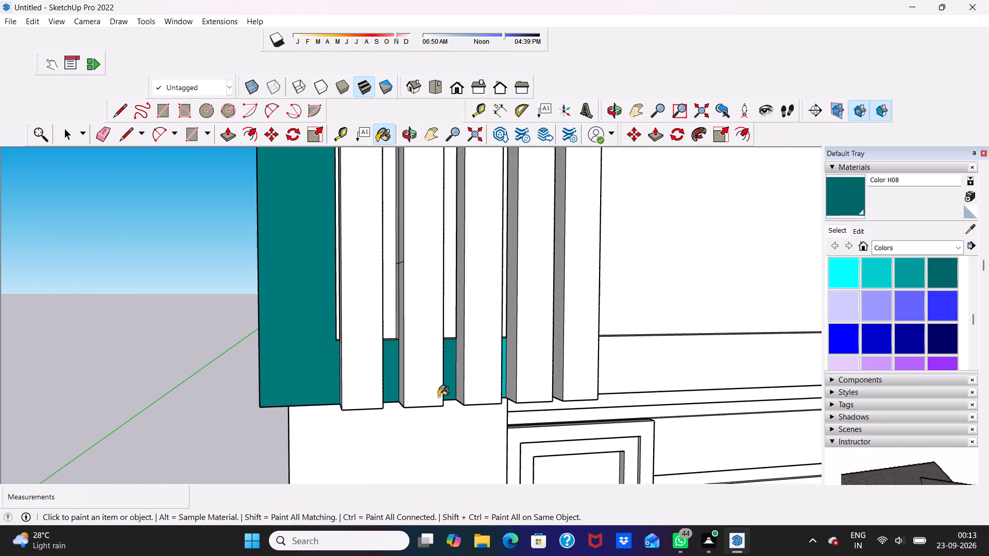
click(504, 369)
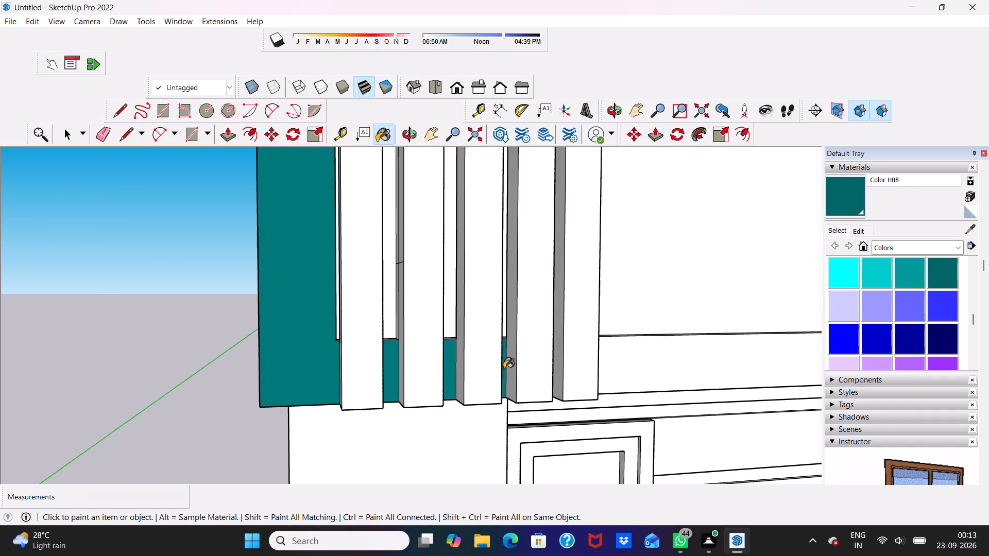
middle_drag(503, 370, 347, 407)
scroll(368, 414, up, 2)
scroll(371, 416, down, 2)
middle_drag(371, 416, 465, 369)
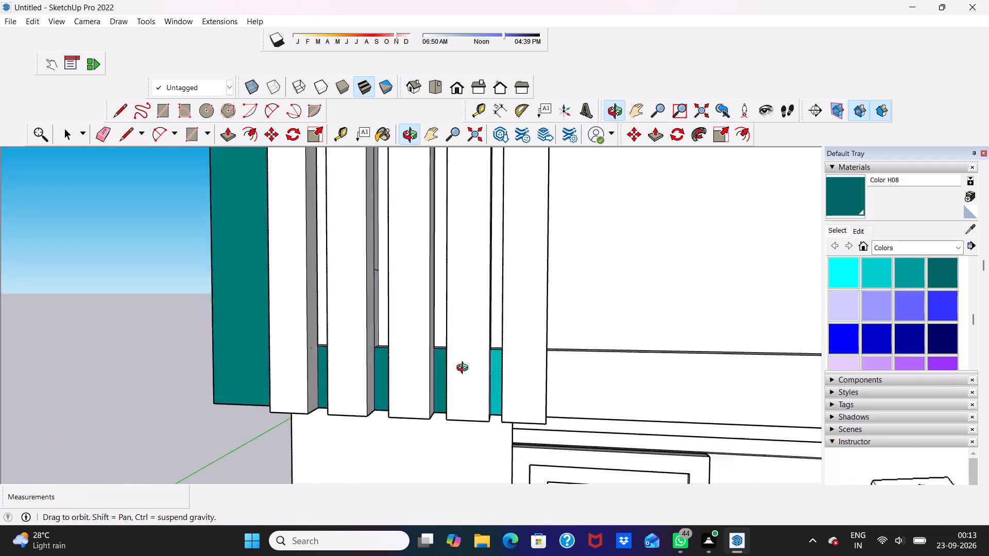
middle_drag(465, 369, 483, 364)
scroll(502, 364, up, 4)
click(518, 356)
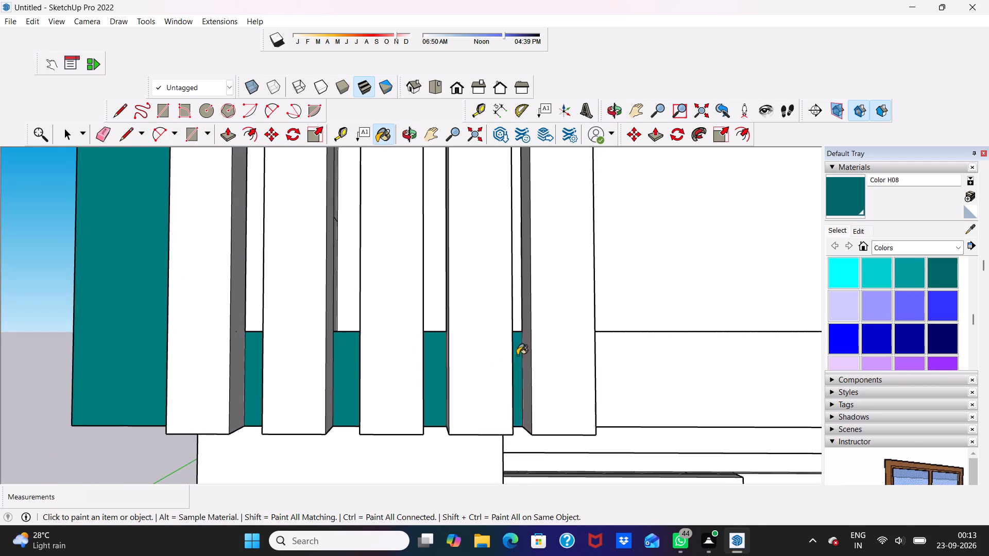
Paint the three small faces around the notch where the lower frame meets the side wall with Color H08.
scroll(506, 360, down, 5)
scroll(257, 376, down, 2)
middle_drag(255, 375, 708, 215)
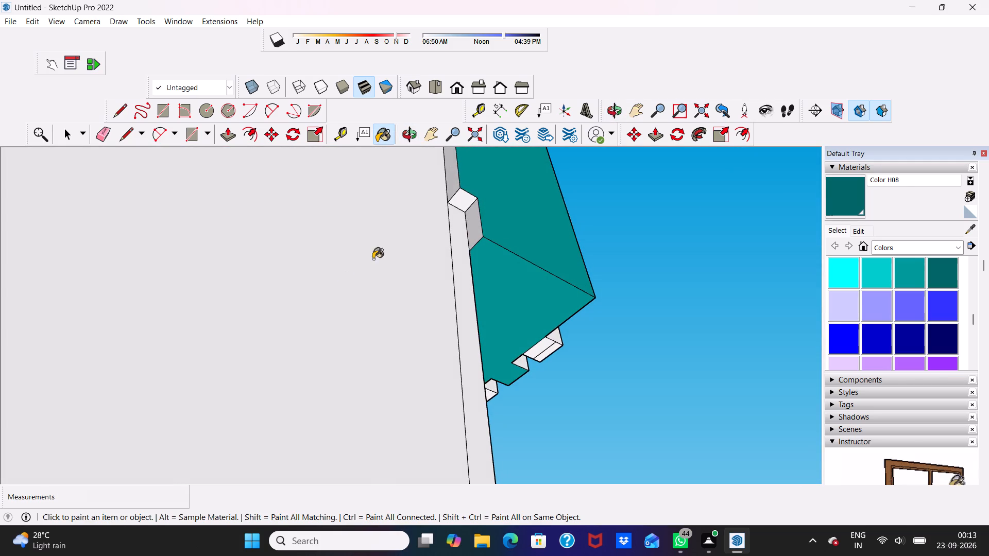
click(477, 232)
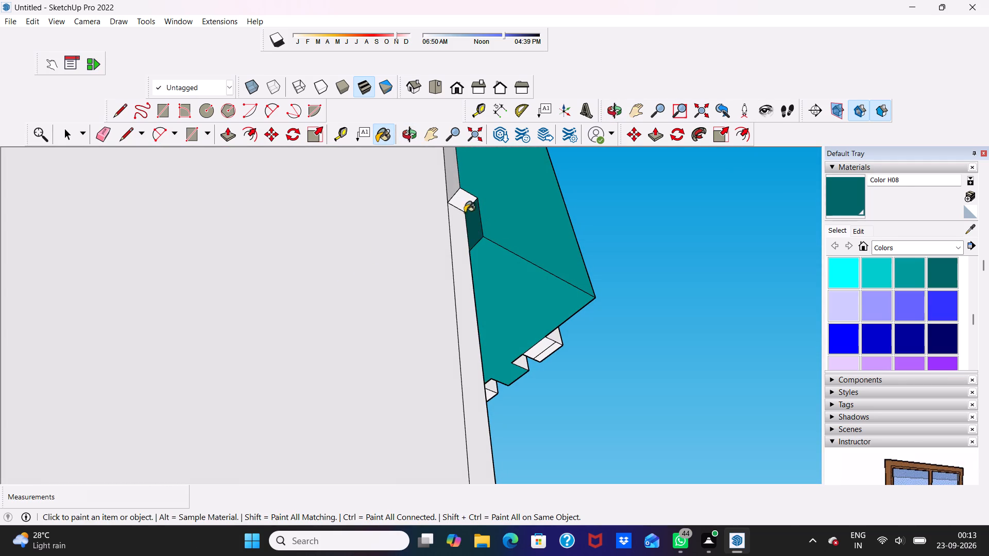
click(451, 177)
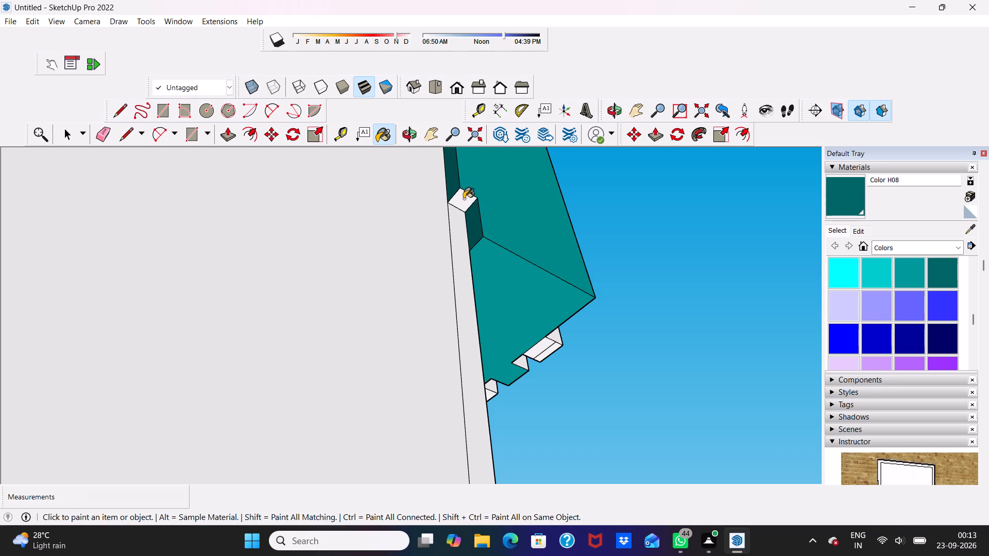
click(464, 199)
Paint the slat-side outer faces with Color H08: the upper frame's side, its narrow edge strip, the lower frame's side and the upper block's side wall.
scroll(453, 220, down, 20)
scroll(431, 155, up, 4)
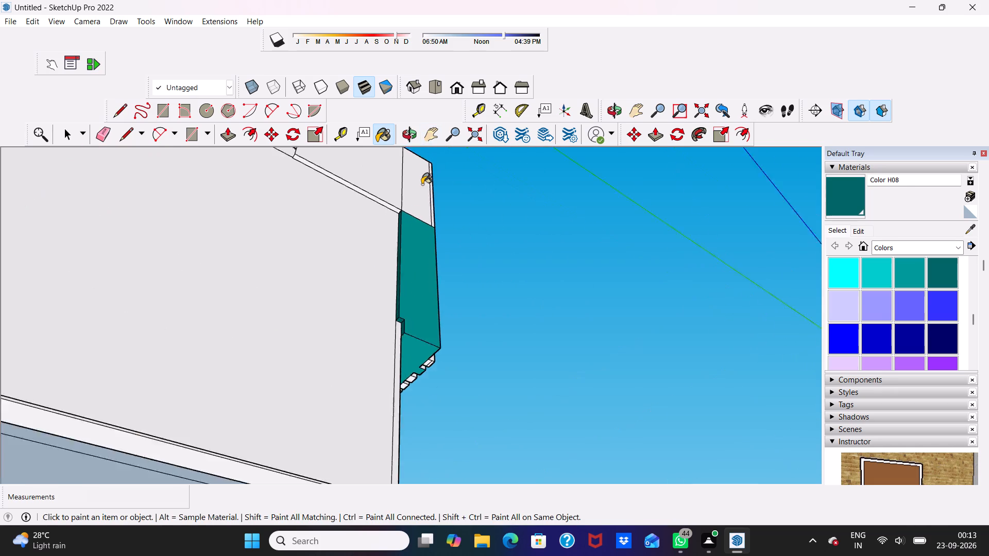
scroll(422, 184, up, 1)
click(414, 206)
scroll(414, 206, down, 7)
middle_drag(420, 207, 284, 370)
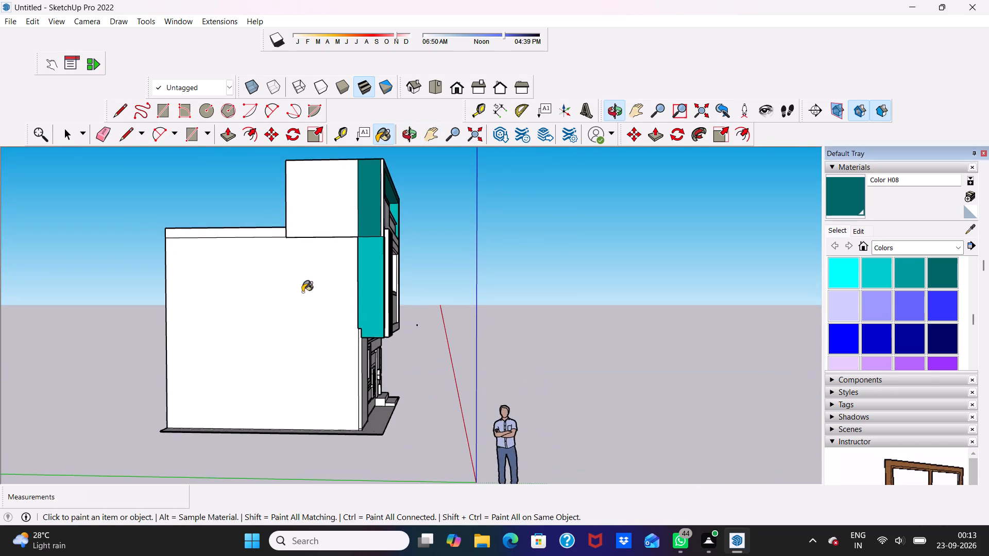
scroll(364, 190, up, 4)
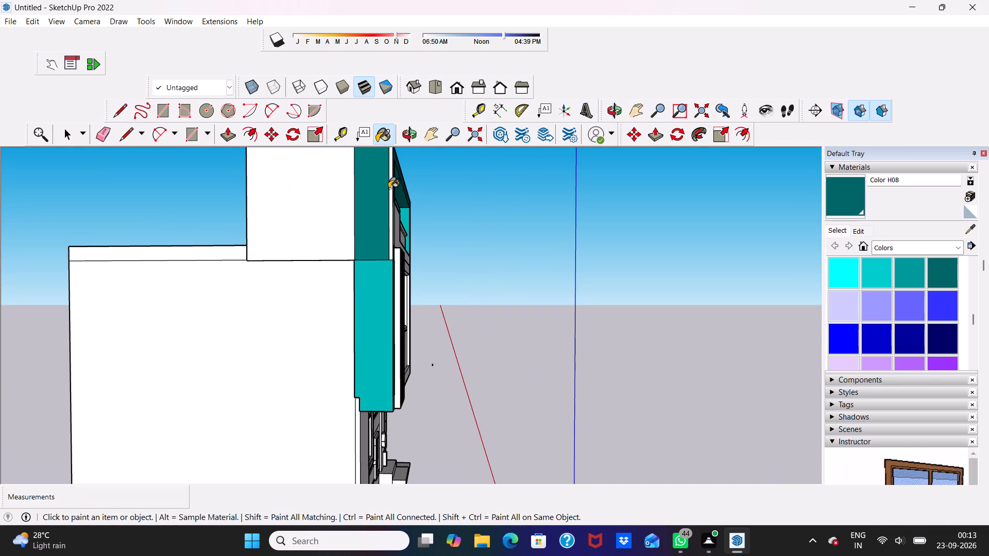
click(389, 188)
click(378, 289)
scroll(383, 256, up, 1)
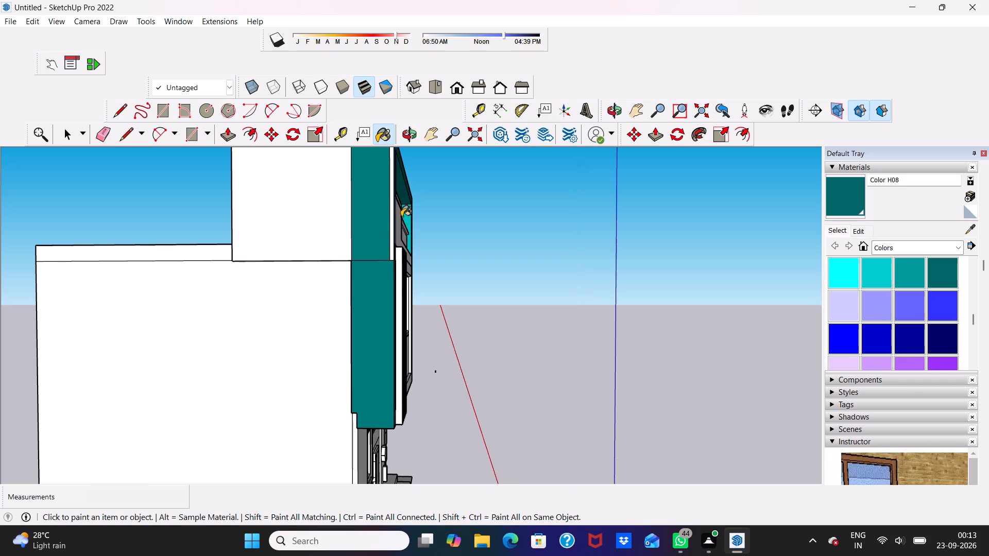
click(391, 218)
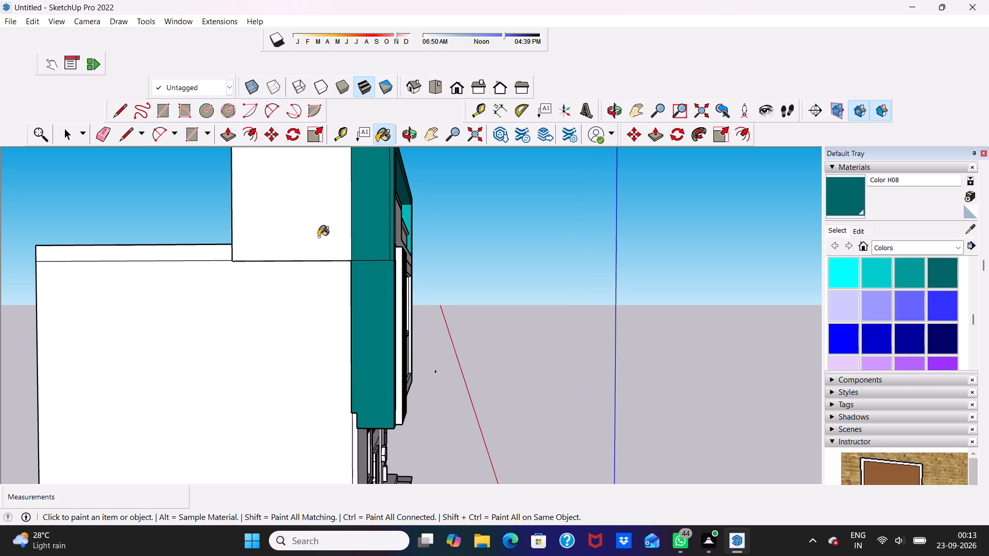
click(322, 233)
Paint the underside of the upper frame's top with Color I02.
scroll(298, 227, down, 12)
middle_drag(298, 244, 225, 346)
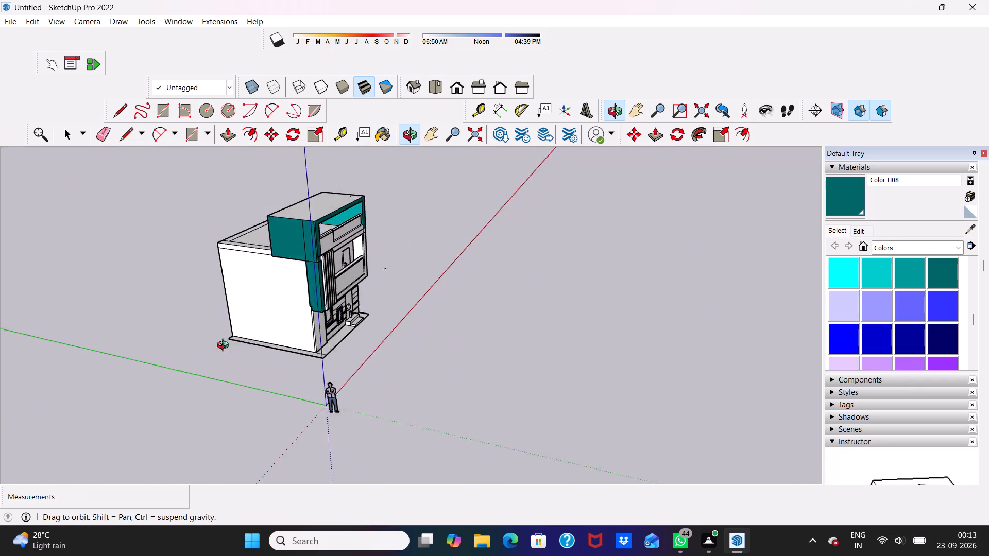
middle_drag(225, 346, 0, 150)
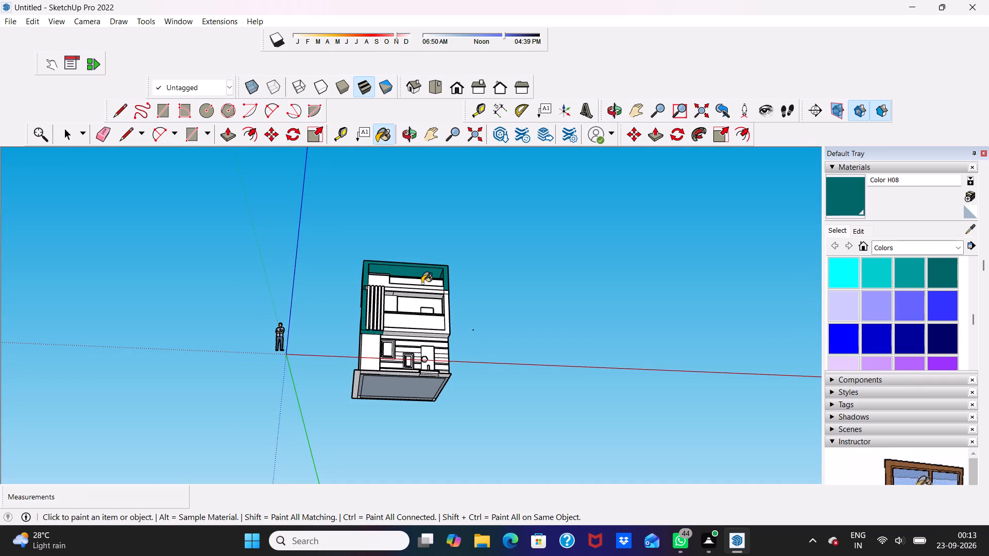
scroll(408, 276, down, 1)
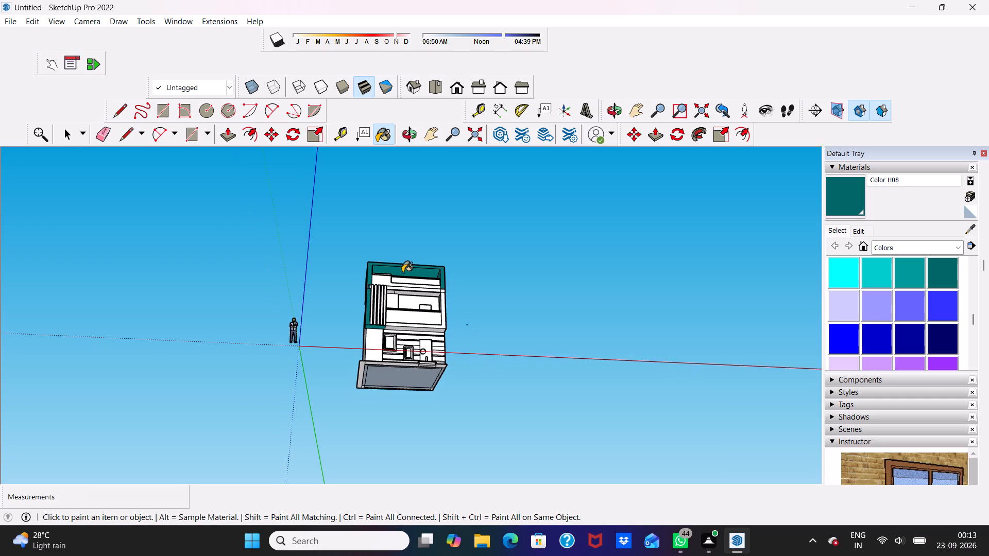
middle_drag(402, 272, 372, 351)
scroll(377, 332, up, 5)
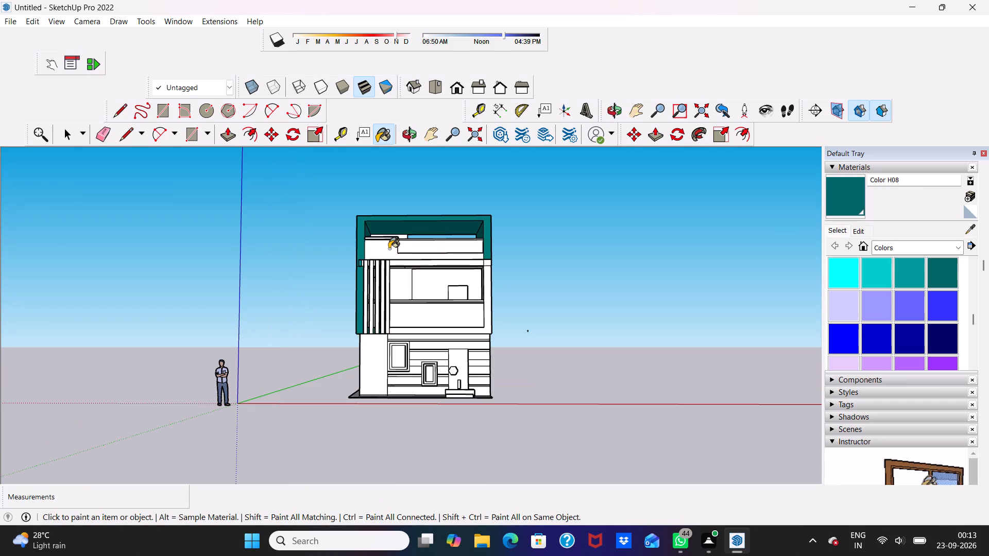
key(space)
scroll(985, 166, up, 1)
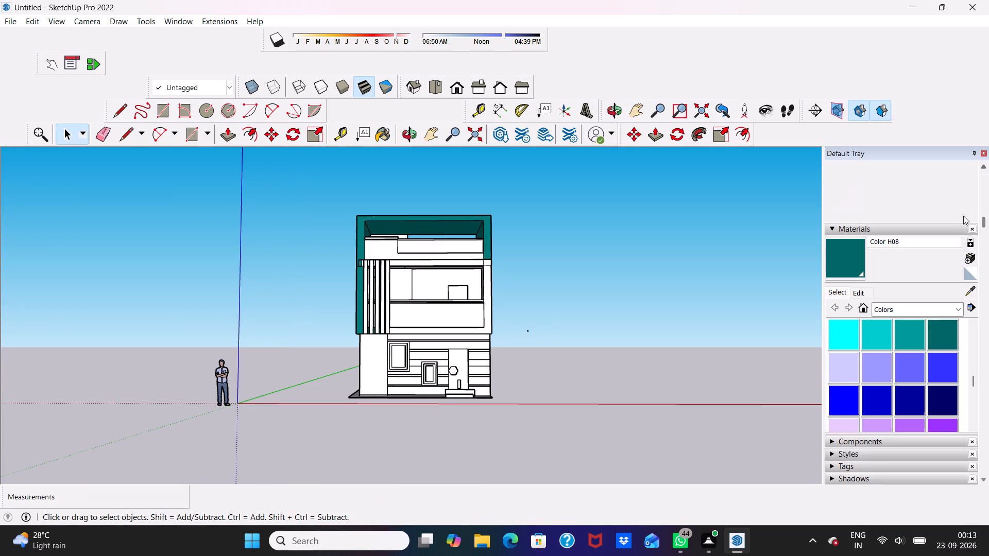
drag(874, 367, 868, 367)
click(888, 375)
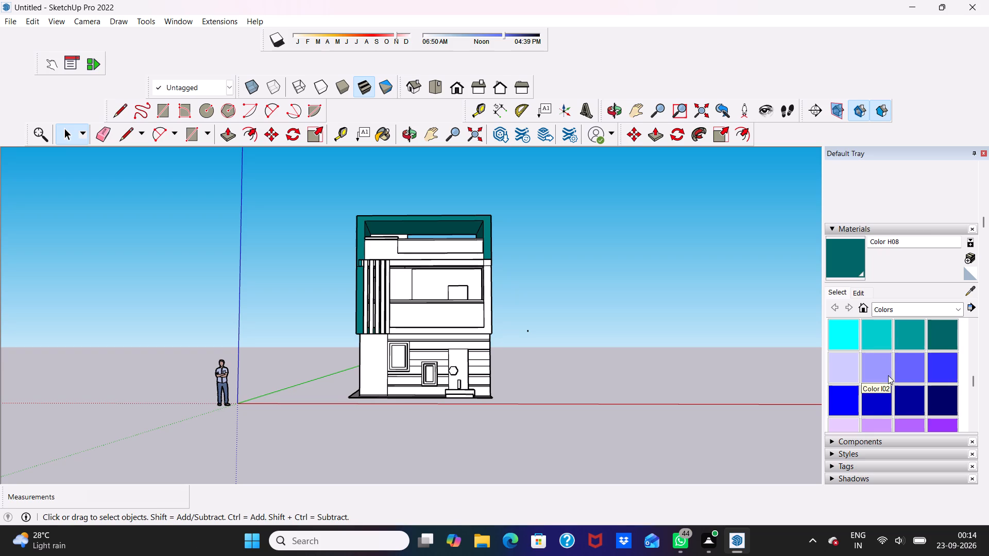
scroll(484, 240, up, 3)
click(440, 222)
scroll(445, 231, down, 1)
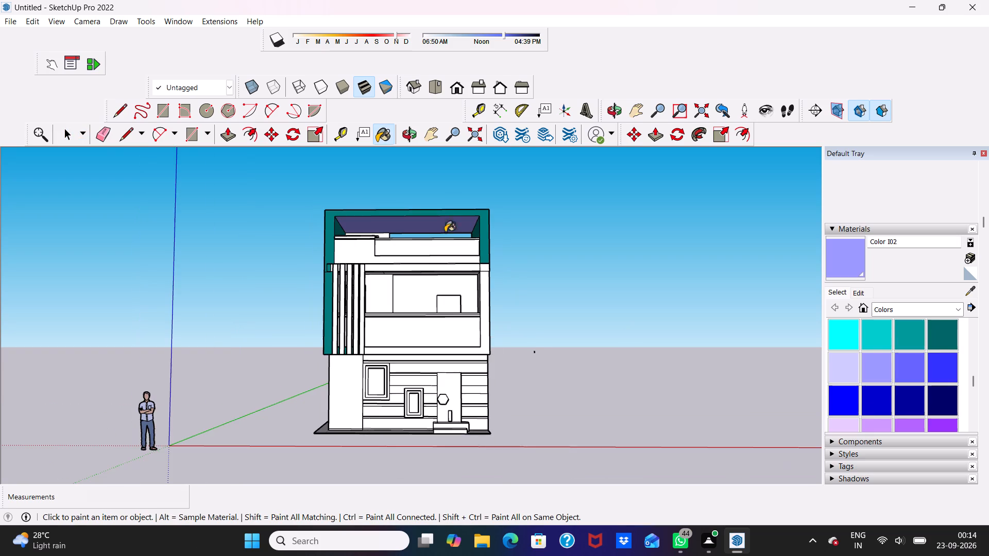
middle_drag(446, 234, 440, 305)
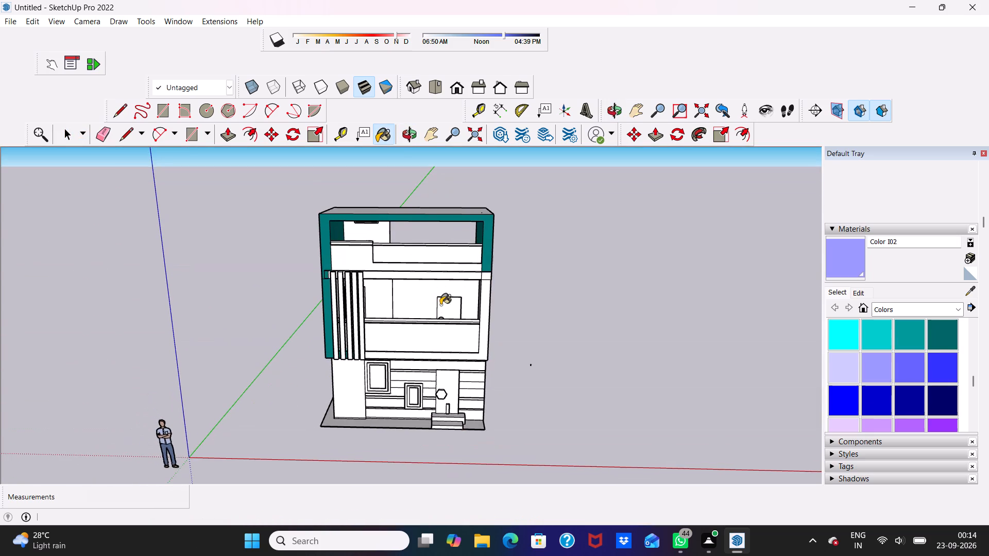
scroll(440, 305, up, 4)
scroll(440, 305, down, 4)
middle_drag(424, 292, 402, 381)
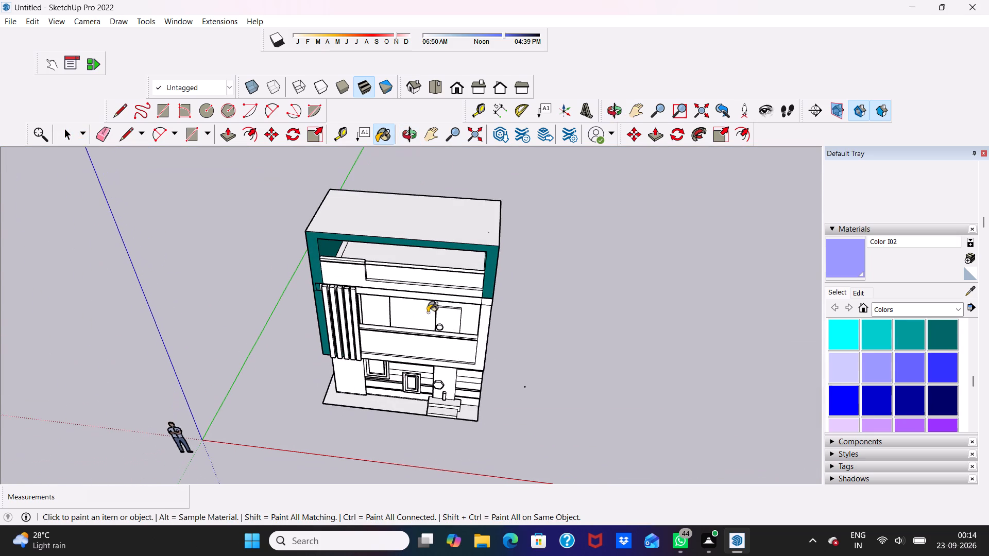
key(space)
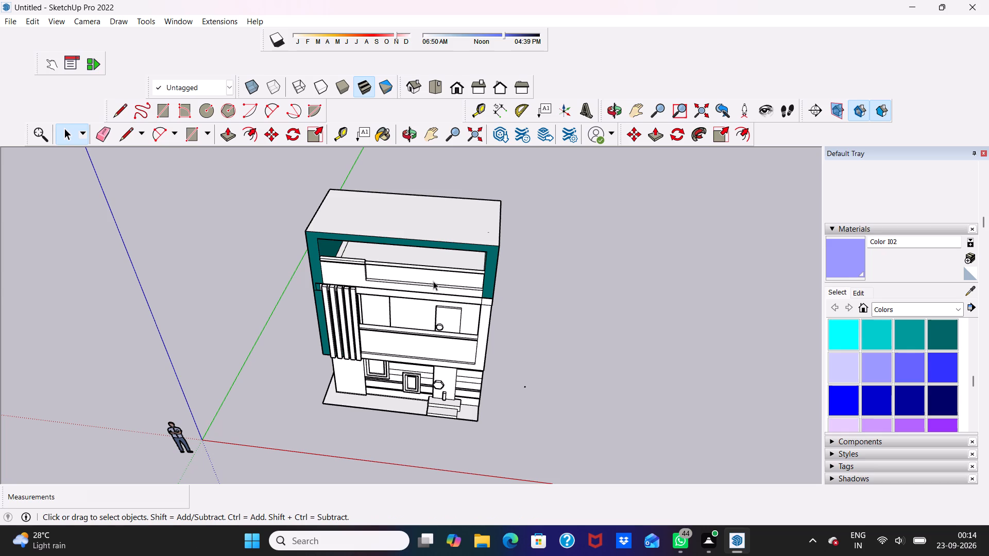
Examine the front of the house, from the whole facade to the balcony and slats.
scroll(429, 249, down, 5)
middle_drag(412, 263, 440, 169)
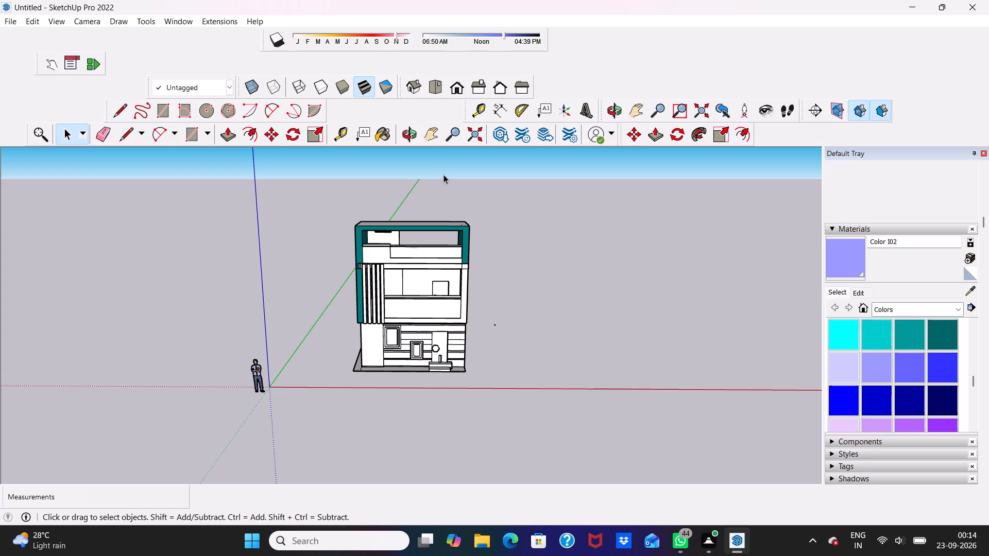
scroll(444, 175, down, 3)
middle_drag(443, 228, 424, 171)
scroll(424, 171, up, 2)
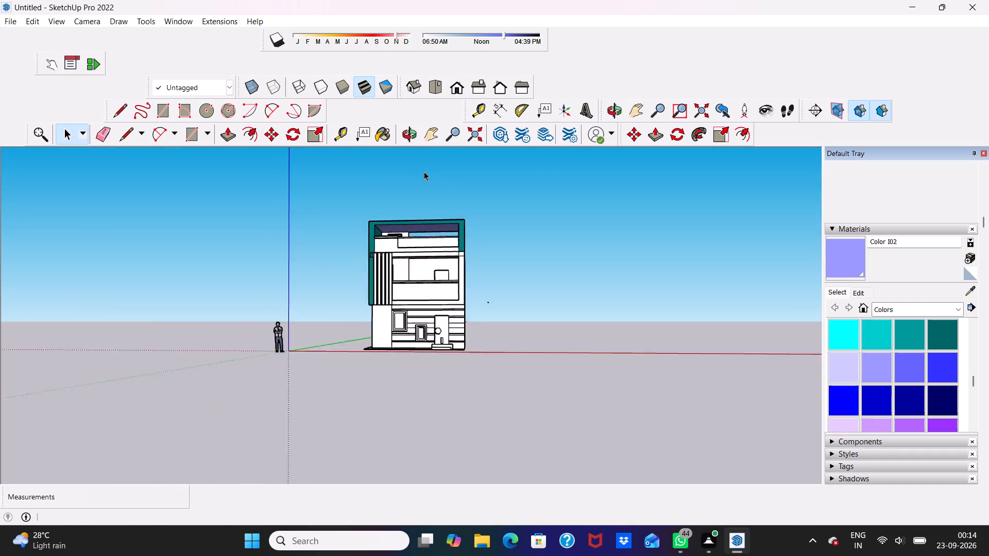
scroll(424, 171, up, 1)
scroll(408, 309, up, 11)
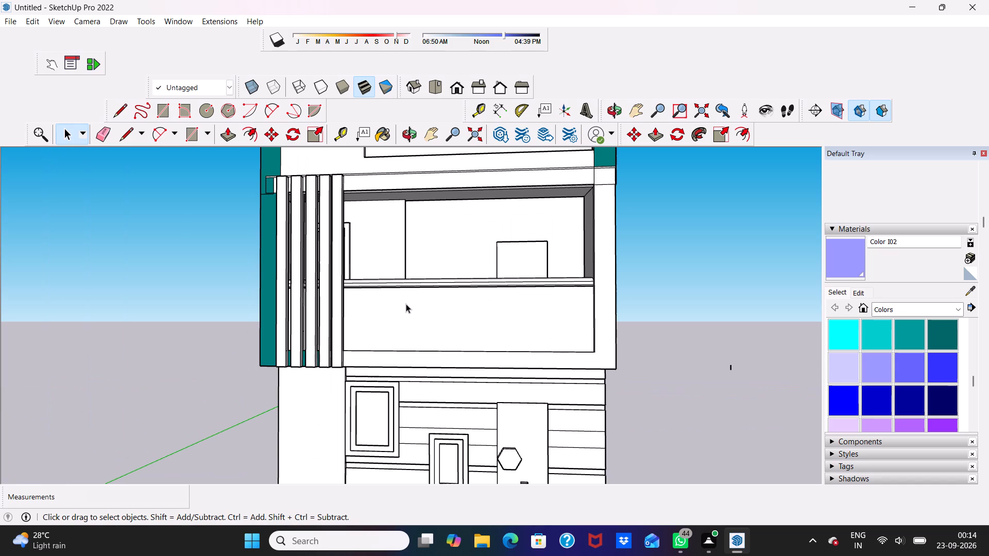
scroll(406, 304, down, 1)
scroll(910, 406, up, 3)
scroll(920, 391, down, 2)
Look through the Colors swatches for a shade for the balcony slats, dismissing the message notifications.
scroll(914, 392, up, 4)
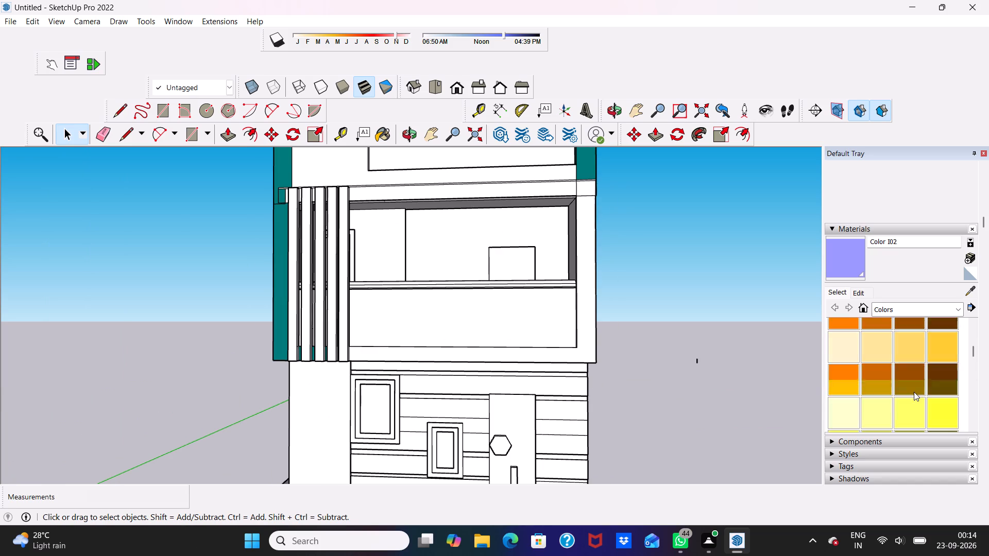
scroll(914, 392, up, 4)
scroll(926, 412, down, 6)
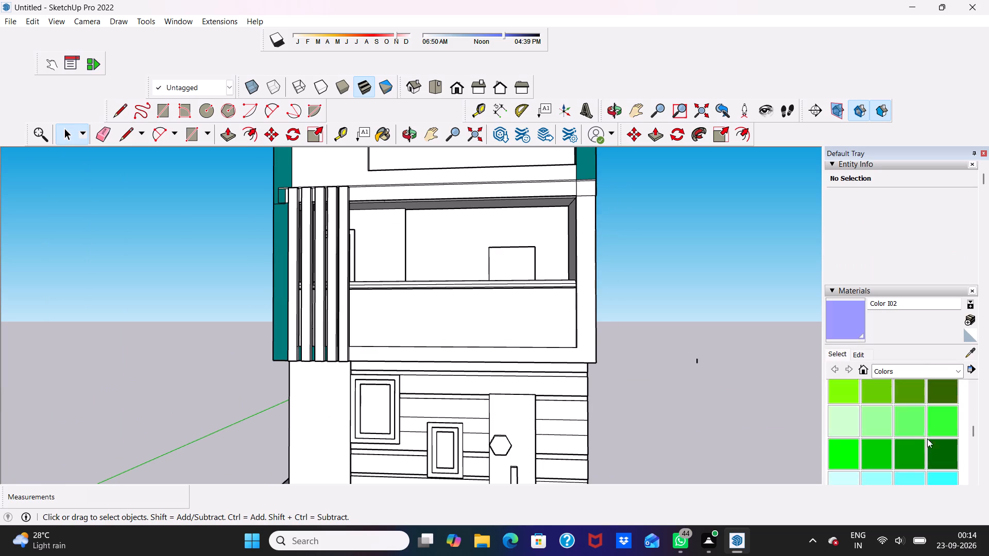
scroll(927, 439, down, 7)
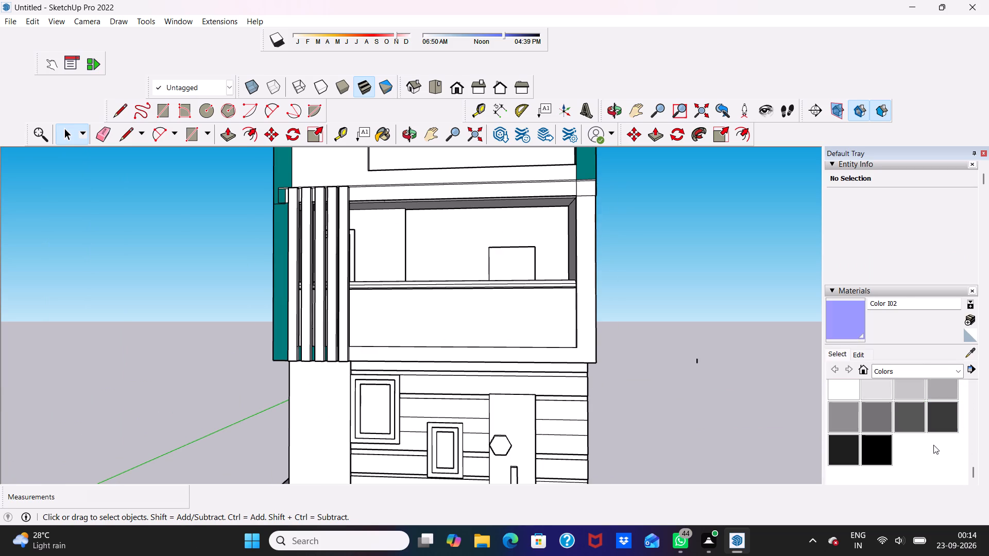
scroll(933, 445, up, 5)
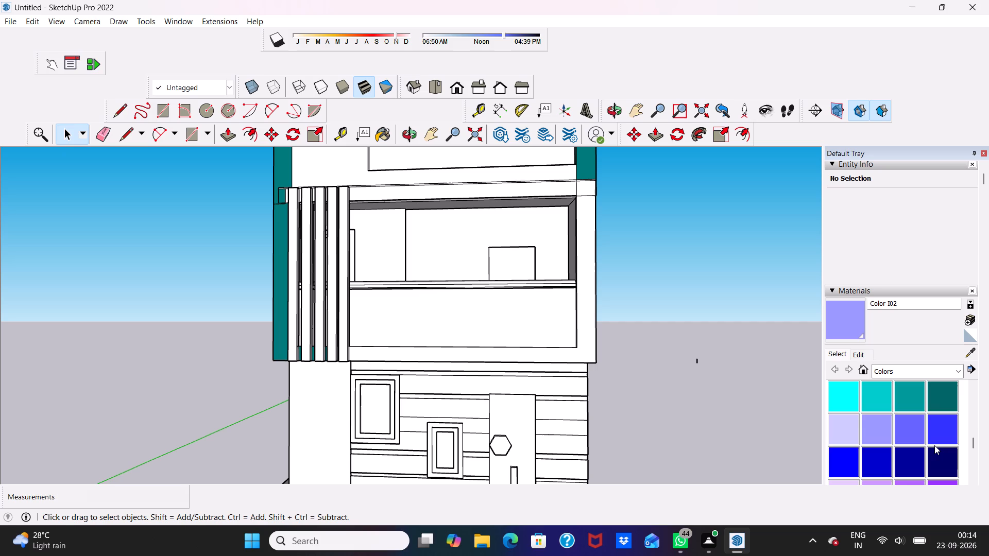
scroll(934, 445, down, 3)
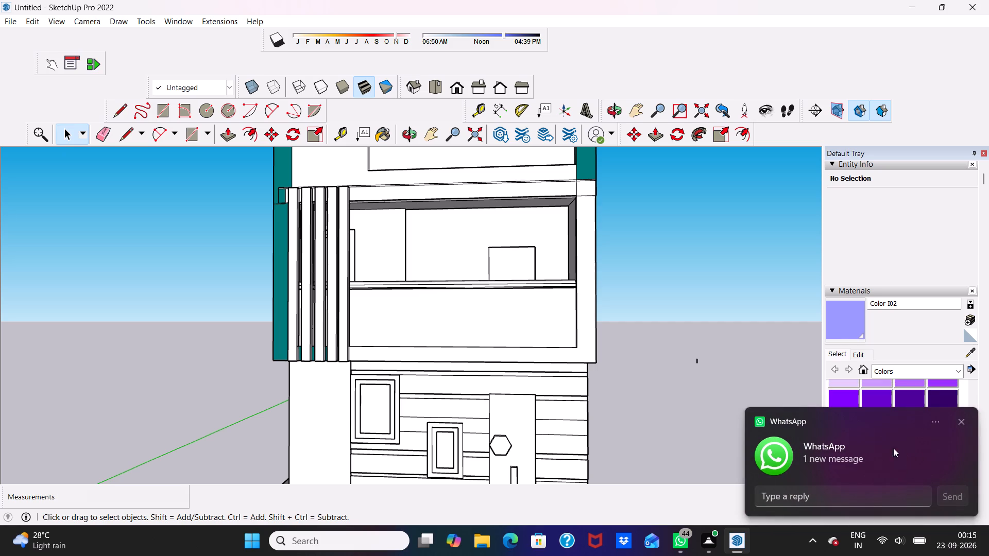
click(716, 352)
click(961, 420)
scroll(937, 444, down, 3)
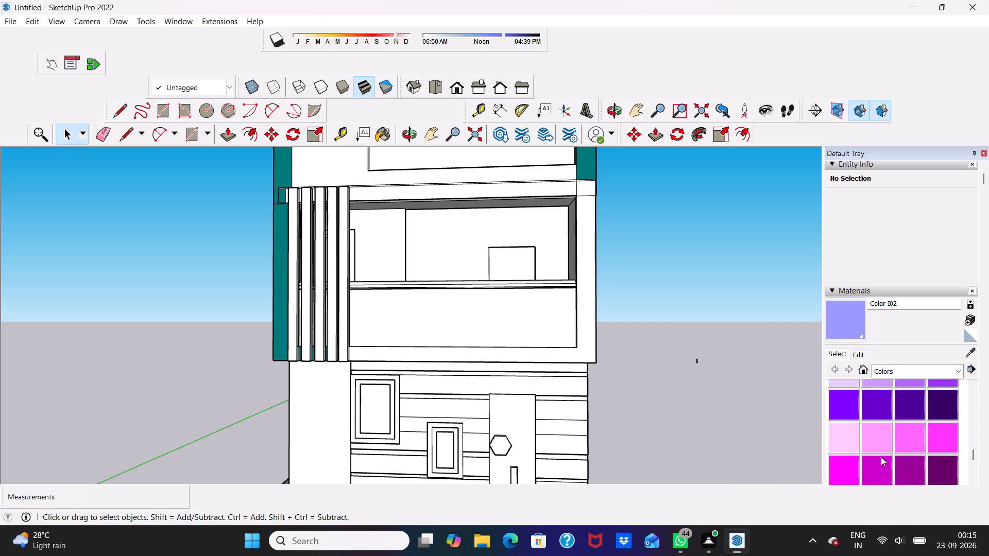
scroll(880, 455, down, 4)
click(764, 367)
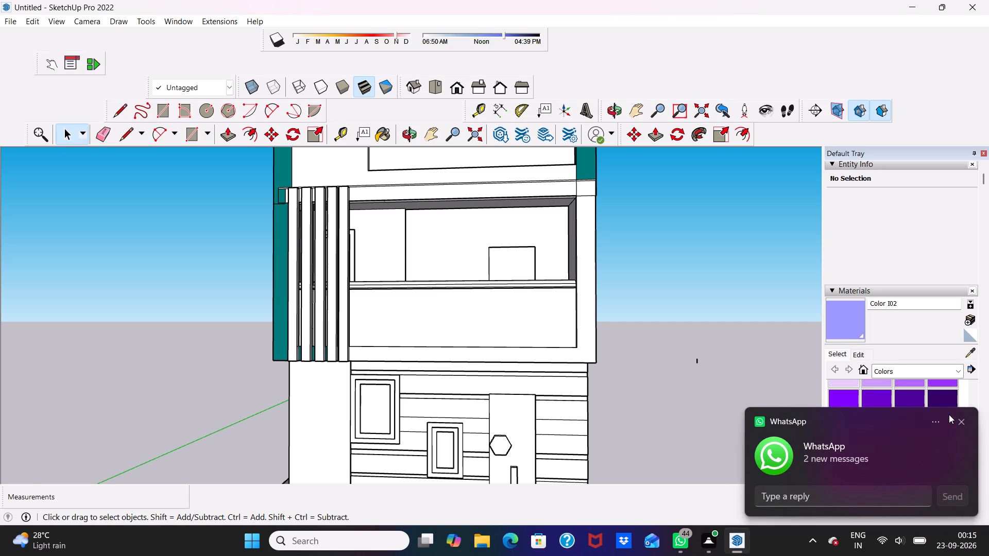
click(962, 418)
scroll(902, 433, up, 4)
scroll(902, 433, down, 6)
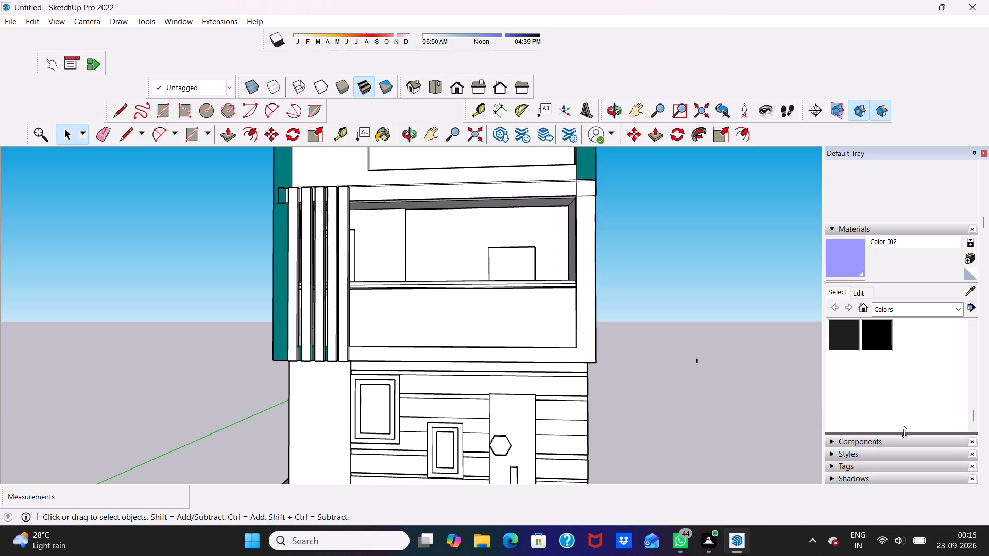
scroll(874, 385, up, 2)
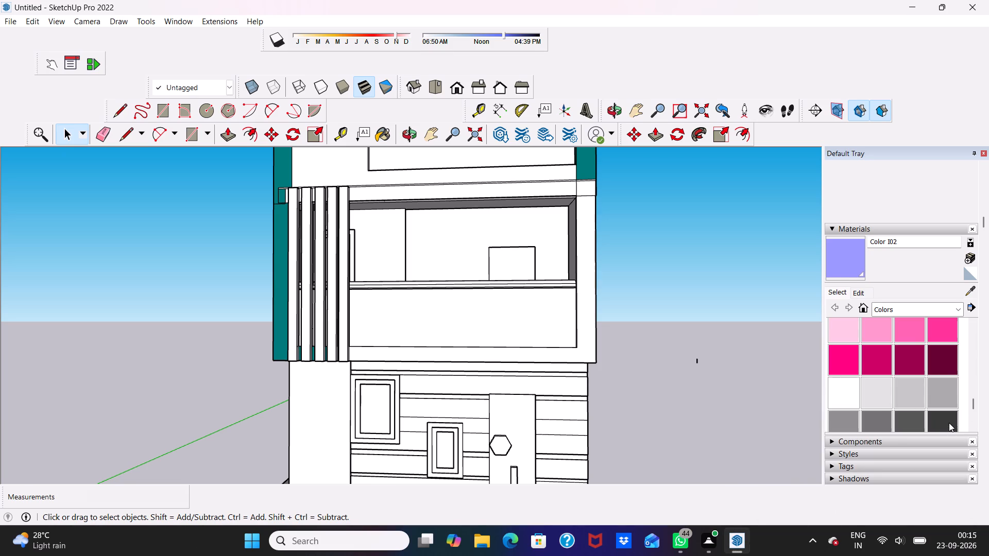
Paint the front faces of all five vertical balcony slats with Color M07.
click(949, 423)
scroll(611, 363, up, 3)
scroll(155, 291, up, 1)
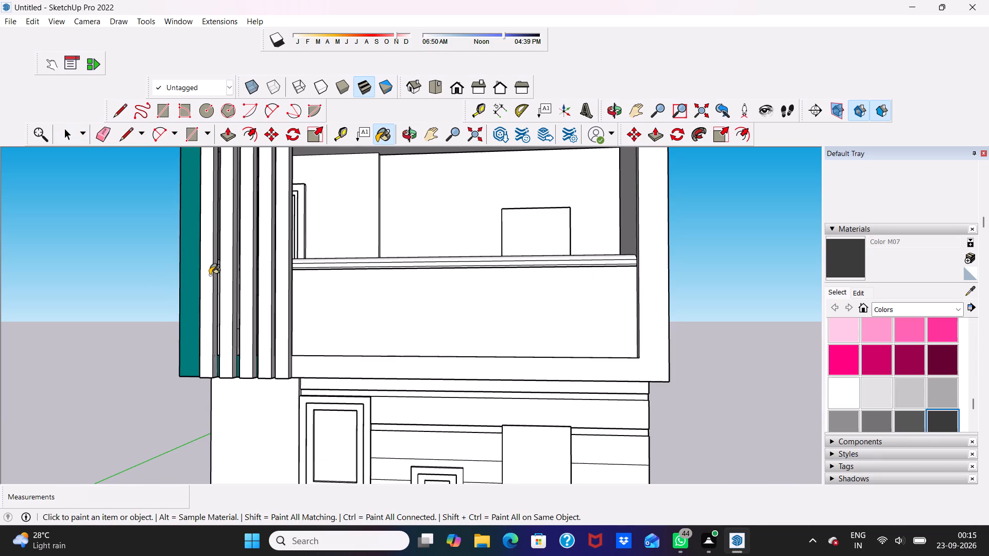
click(204, 254)
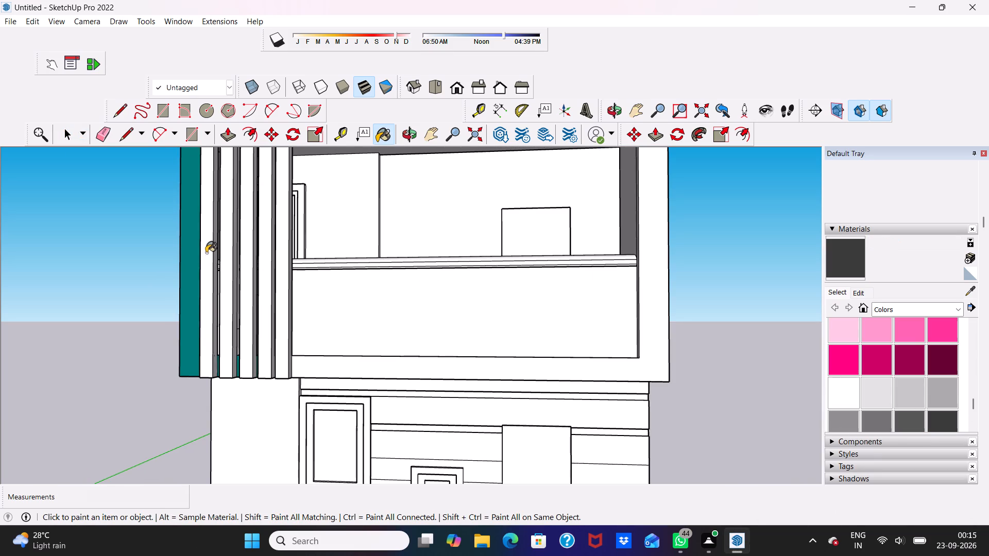
click(229, 251)
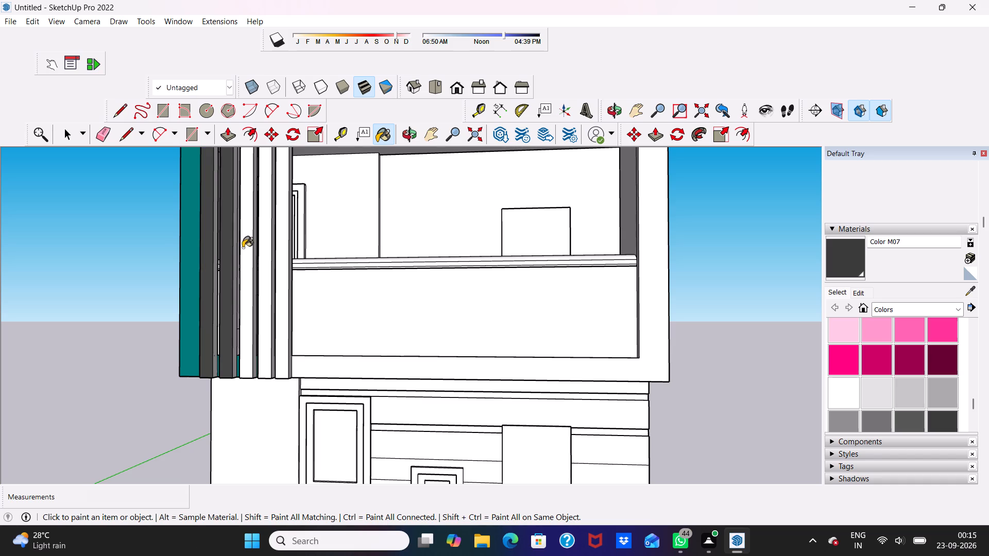
click(244, 245)
click(265, 274)
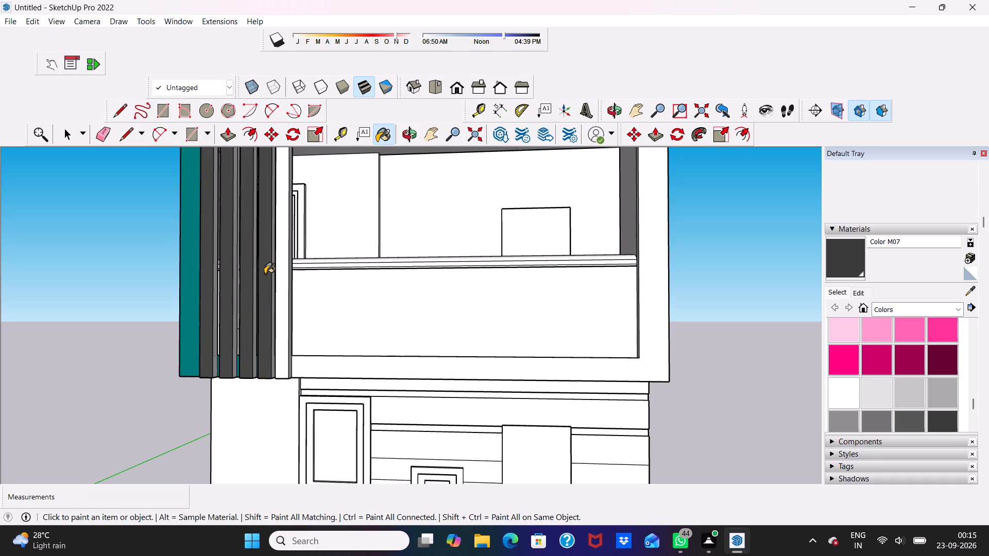
click(287, 291)
Paint the side faces of the slats that face the open balcony with Color M07.
scroll(294, 280, up, 9)
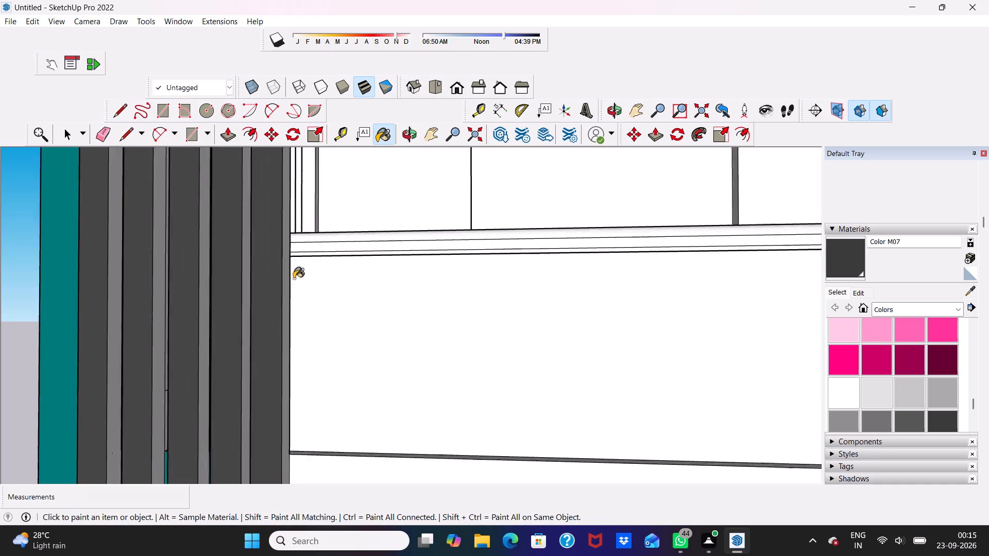
scroll(294, 279, up, 2)
click(280, 300)
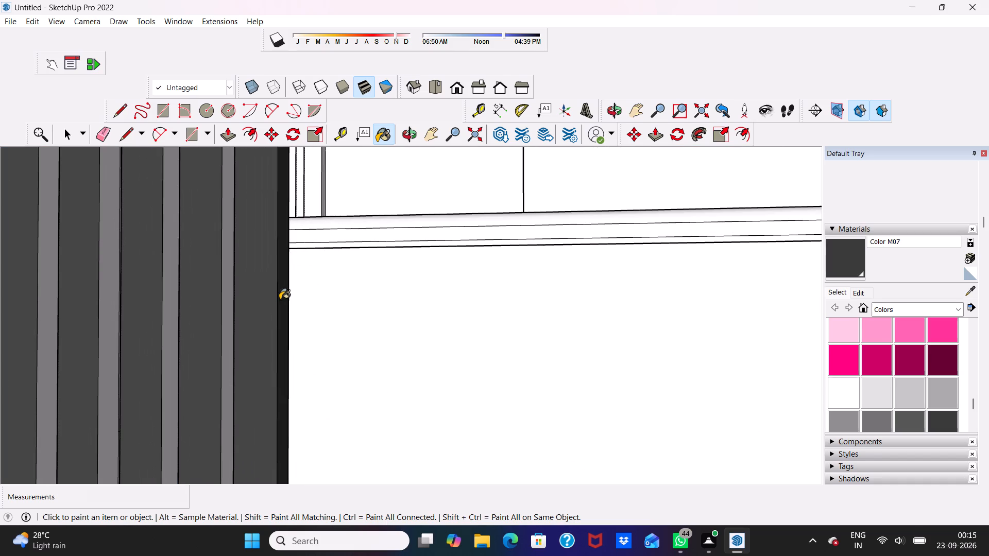
scroll(278, 298, up, 2)
click(215, 281)
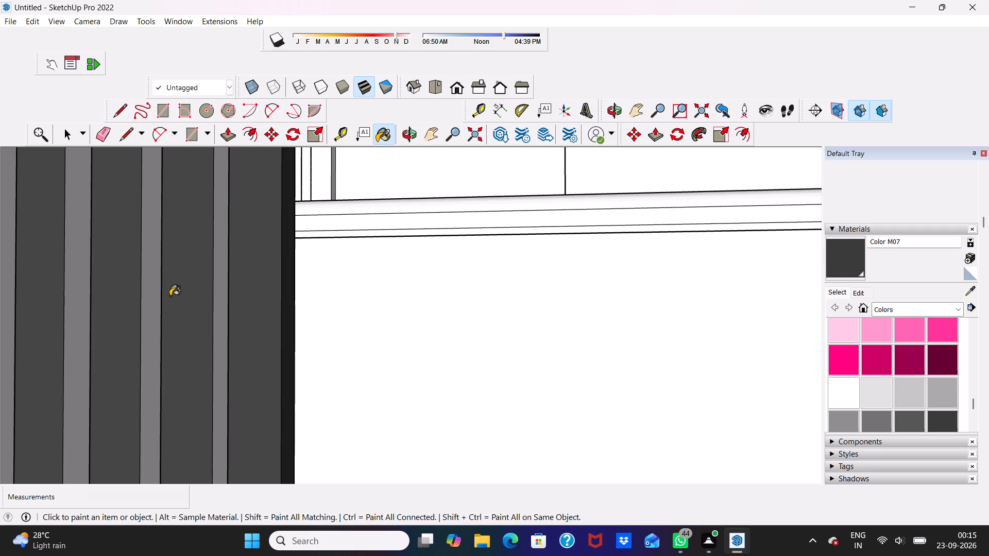
click(146, 305)
click(72, 309)
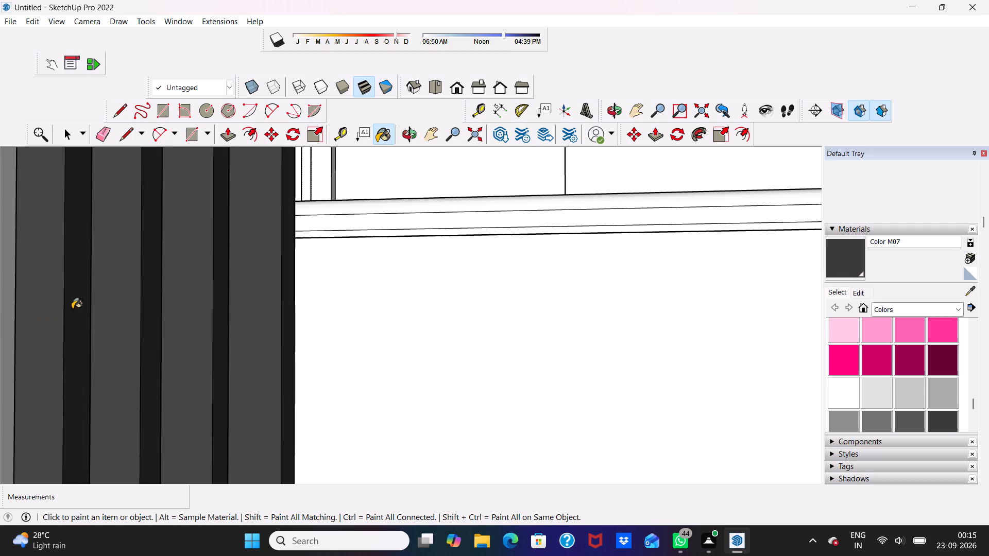
scroll(72, 309, down, 11)
scroll(97, 274, up, 3)
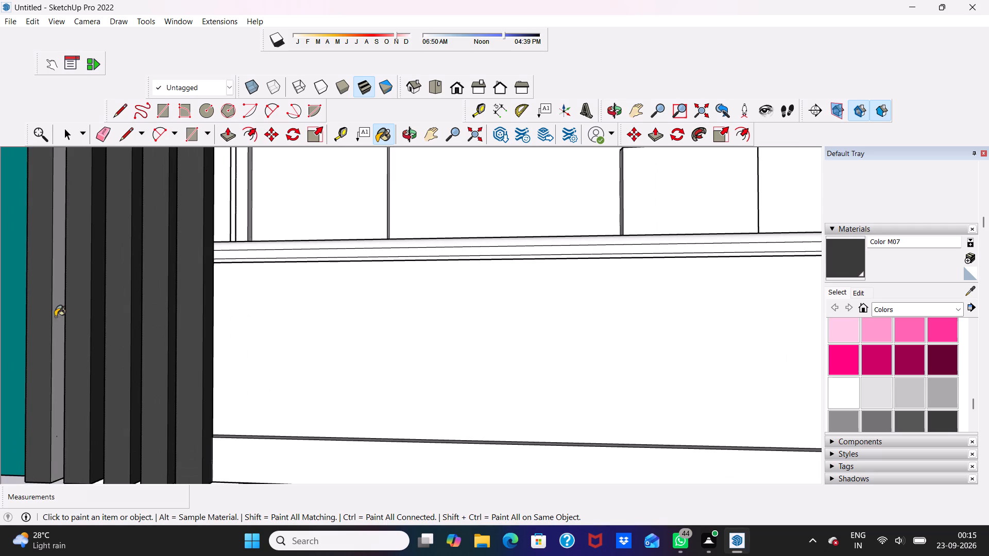
click(54, 319)
Paint the side faces of the five slats that face the teal side wall with Color M07, including both parts of the second slat's split side.
scroll(54, 319, down, 11)
middle_drag(87, 310, 345, 306)
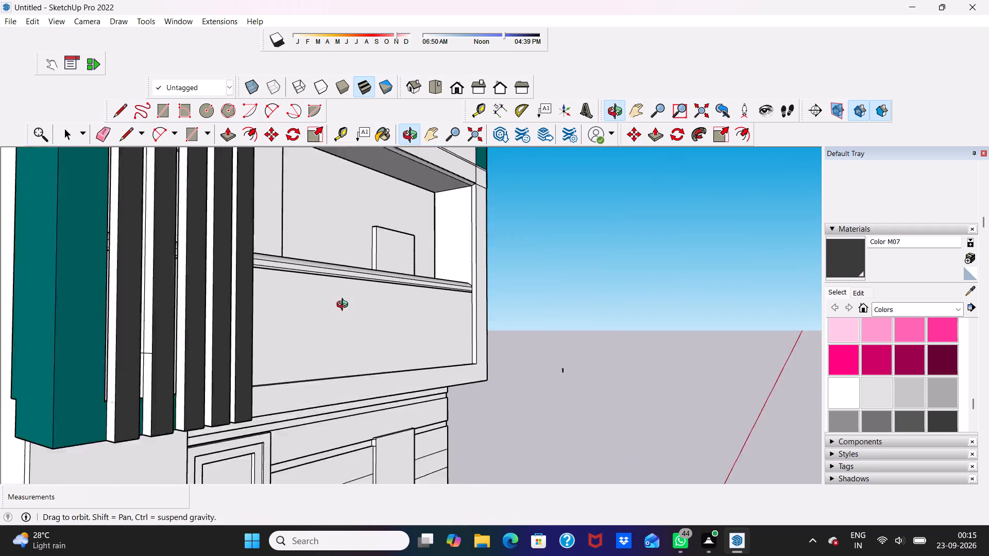
middle_drag(345, 306, 356, 307)
click(248, 338)
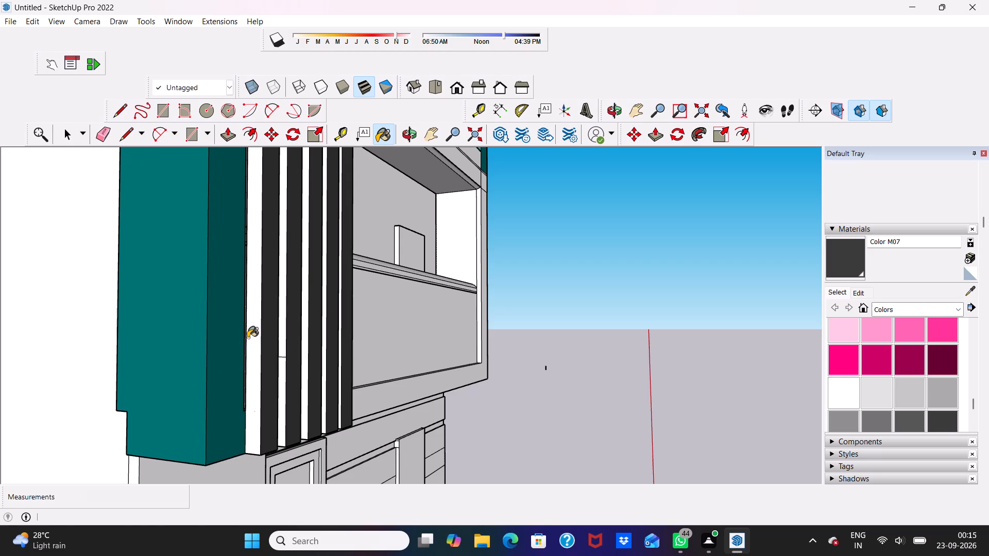
click(280, 374)
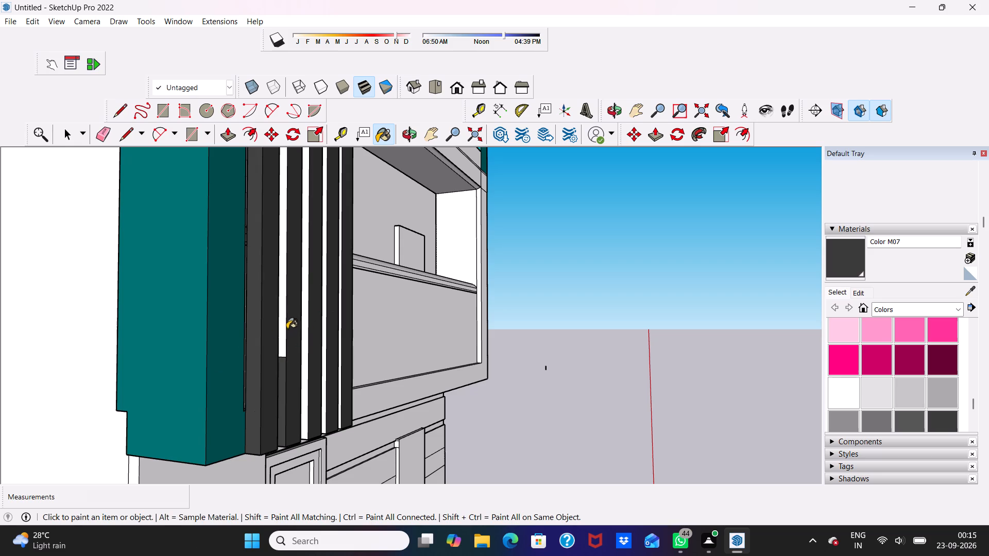
click(283, 336)
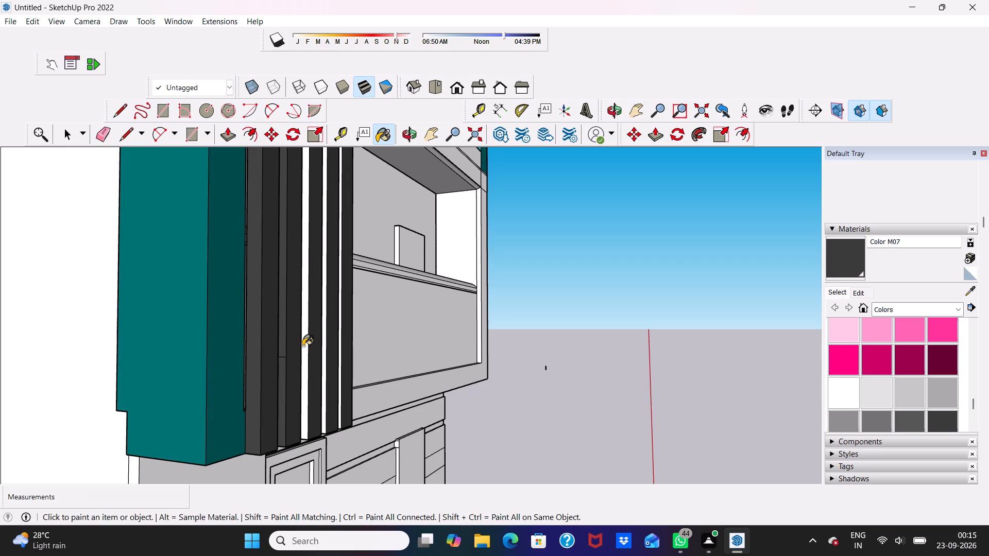
click(303, 346)
click(325, 341)
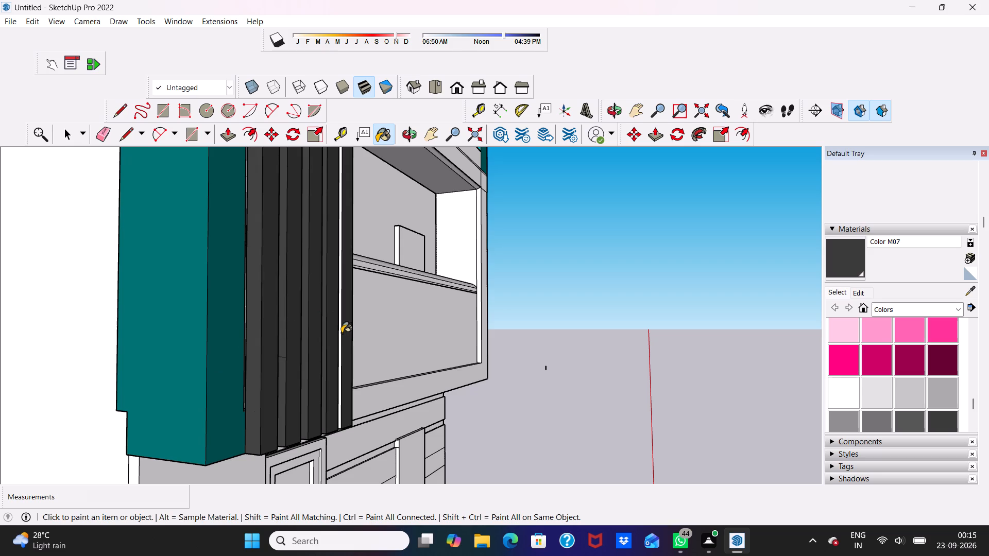
click(342, 333)
scroll(327, 345, up, 8)
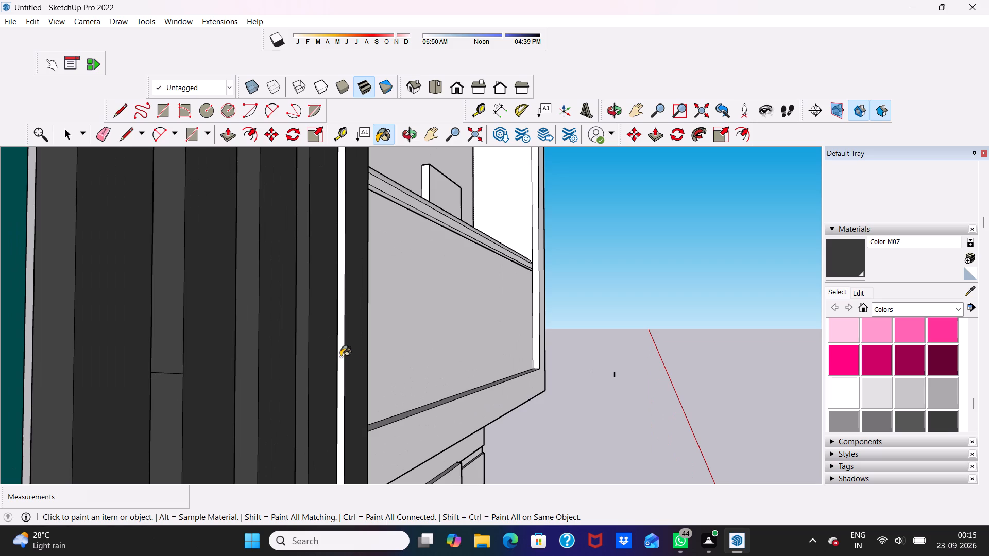
click(340, 357)
Paint the narrow strip visible between the teal frame and the first slat with Color M07.
scroll(340, 357, down, 5)
scroll(170, 359, up, 4)
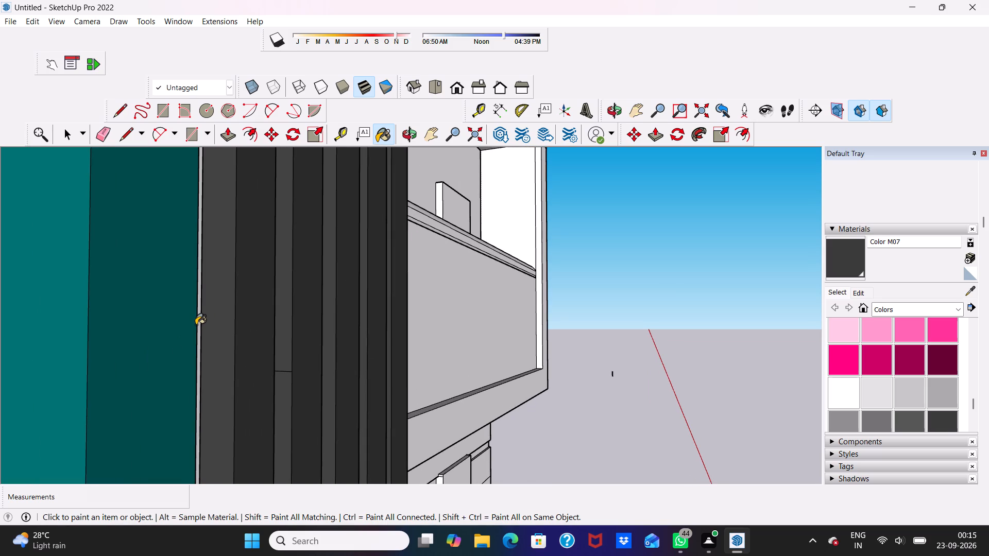
click(196, 325)
scroll(196, 325, down, 1)
scroll(197, 322, up, 5)
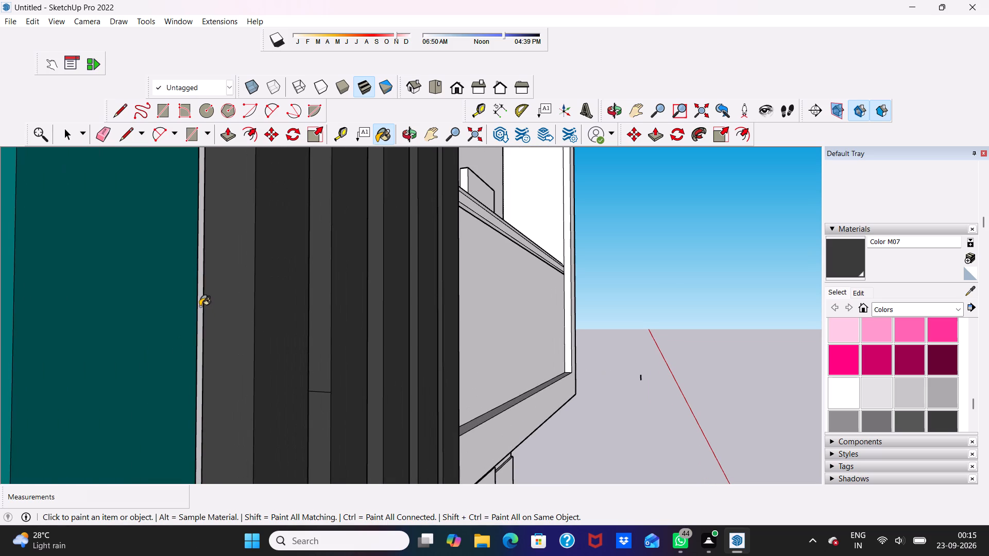
click(200, 306)
Paint the top end faces of all five slats with Color M07.
scroll(200, 306, down, 10)
middle_drag(231, 300, 92, 328)
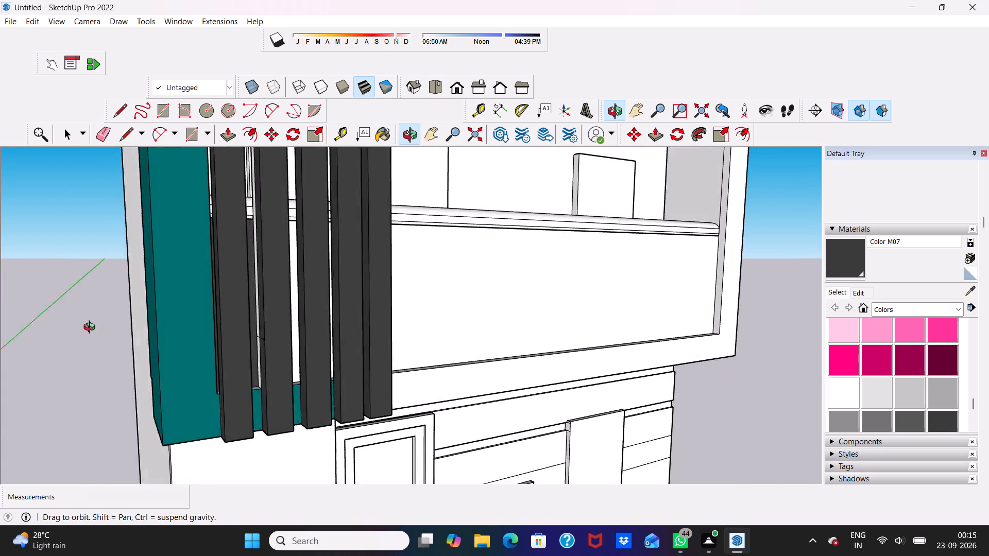
middle_drag(92, 328, 45, 332)
scroll(223, 264, up, 4)
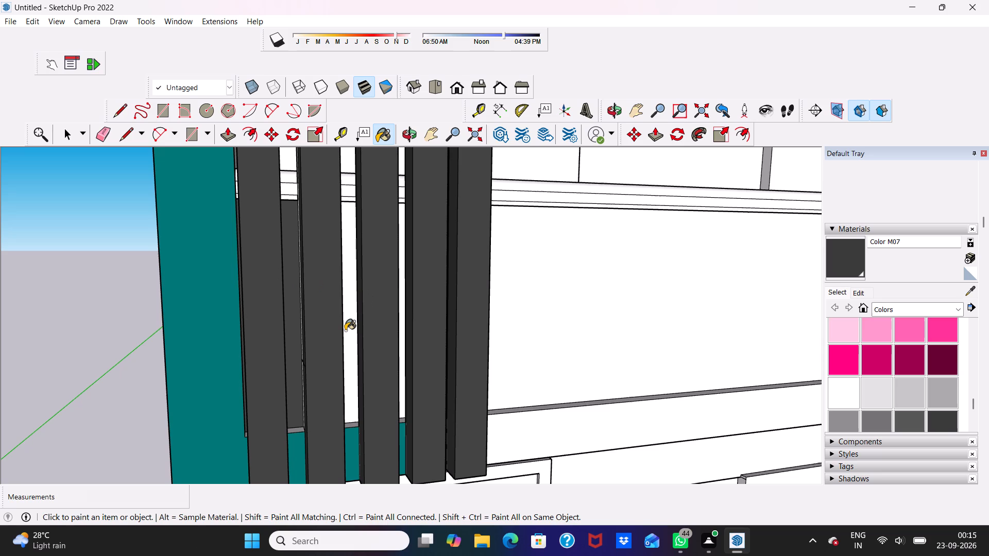
scroll(345, 331, up, 1)
scroll(345, 331, down, 7)
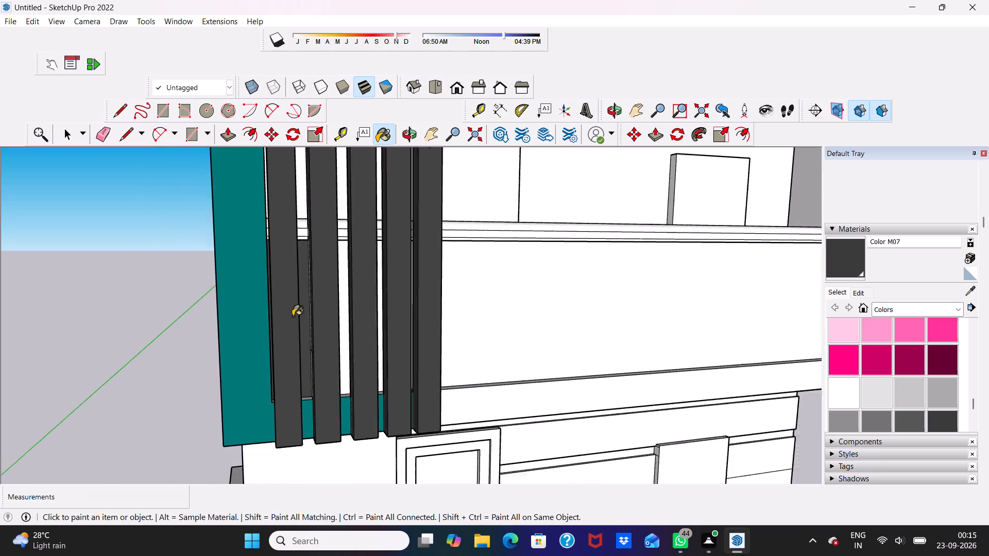
scroll(293, 316, down, 7)
middle_drag(311, 288, 261, 237)
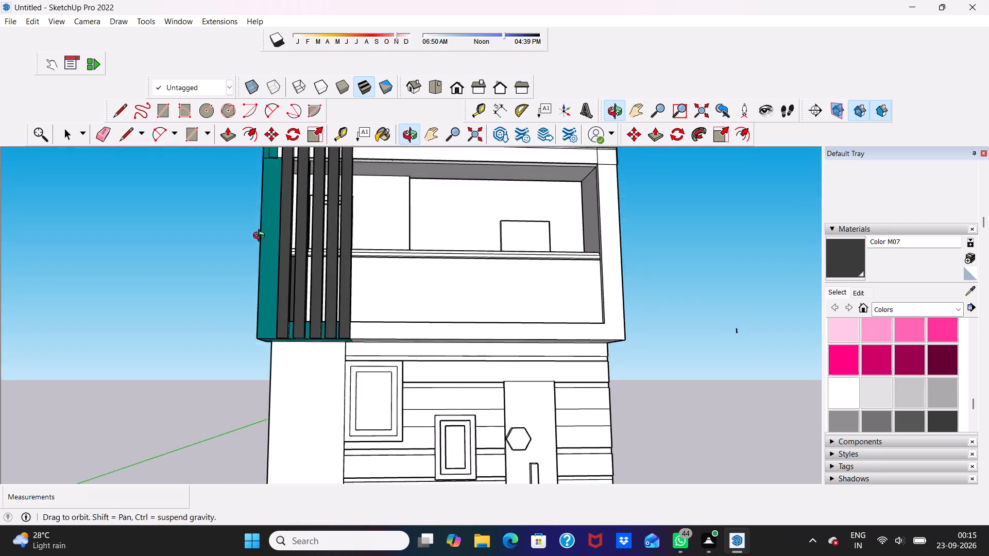
middle_drag(261, 237, 277, 467)
scroll(340, 225, up, 5)
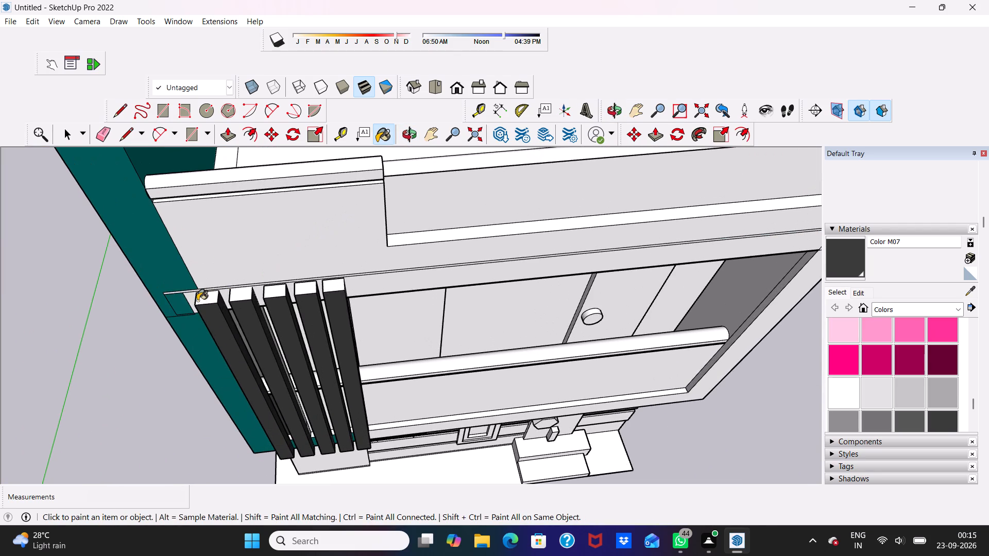
click(197, 301)
click(240, 298)
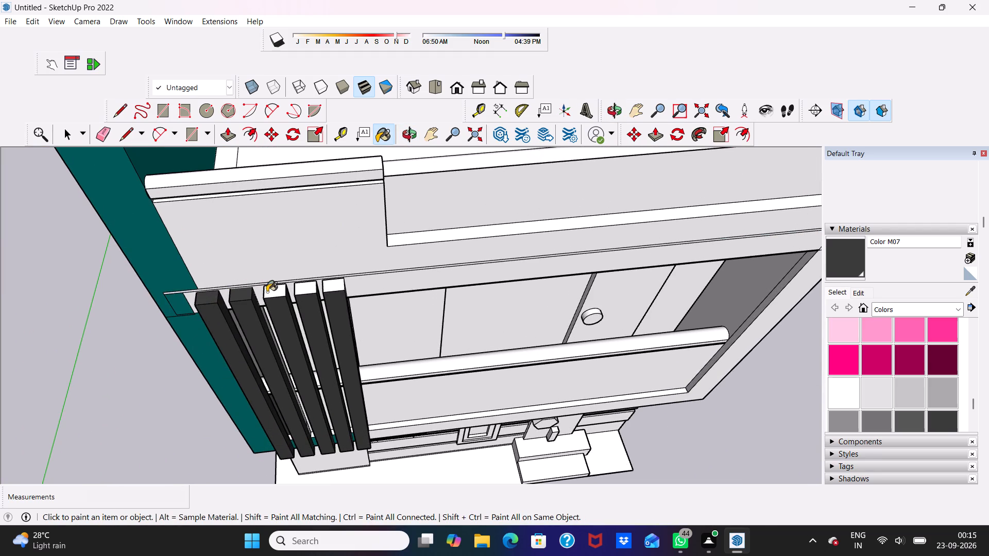
click(269, 294)
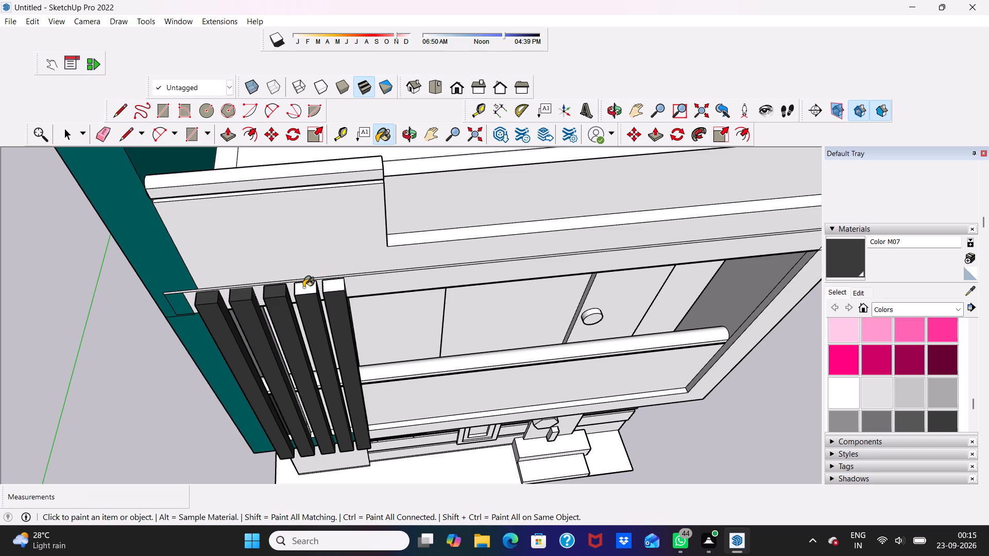
click(303, 287)
click(332, 289)
scroll(328, 291, down, 6)
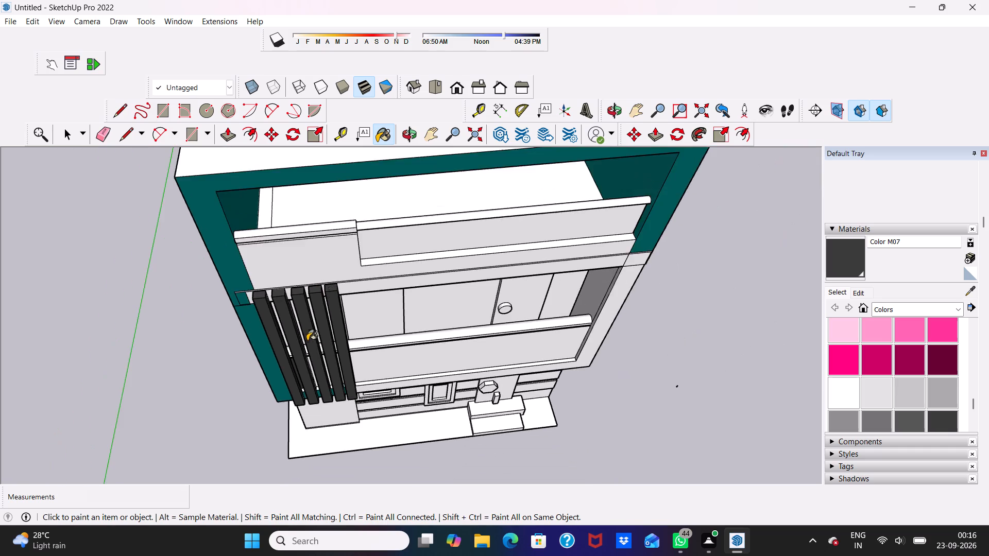
Paint the bottom end faces of the first, third, fourth and fifth slats with Color M07, including both parts of the first slat's end.
scroll(303, 348, down, 1)
middle_drag(301, 346, 313, 29)
middle_drag(311, 381, 308, 308)
scroll(305, 306, up, 10)
click(247, 253)
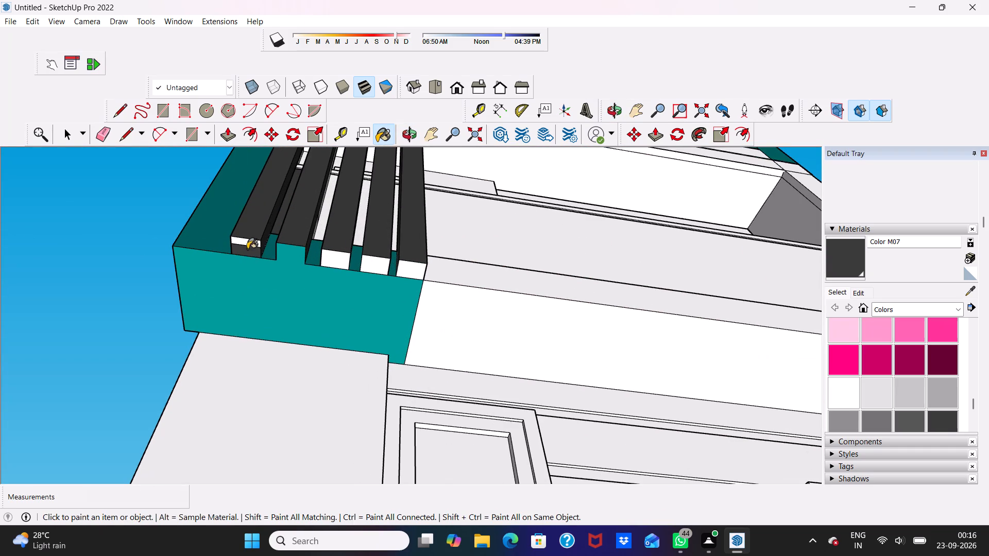
click(247, 247)
click(252, 244)
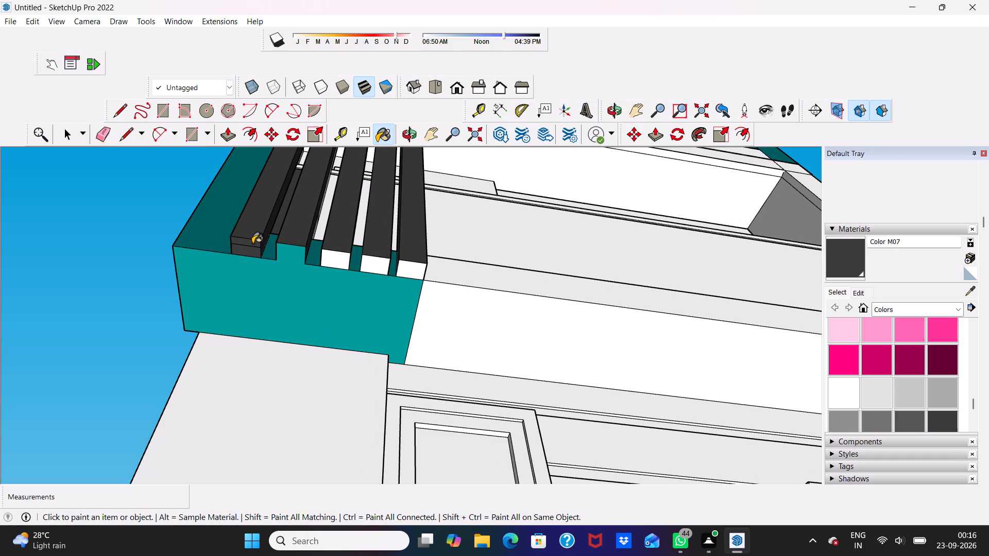
click(337, 262)
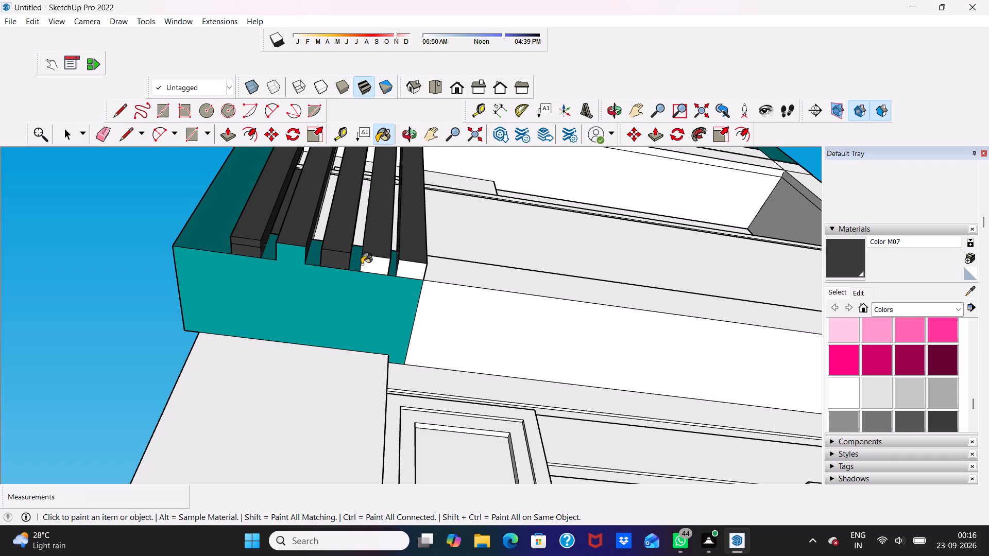
click(368, 264)
click(411, 267)
scroll(412, 234, down, 9)
middle_drag(410, 232, 388, 495)
scroll(392, 447, up, 1)
scroll(404, 239, down, 9)
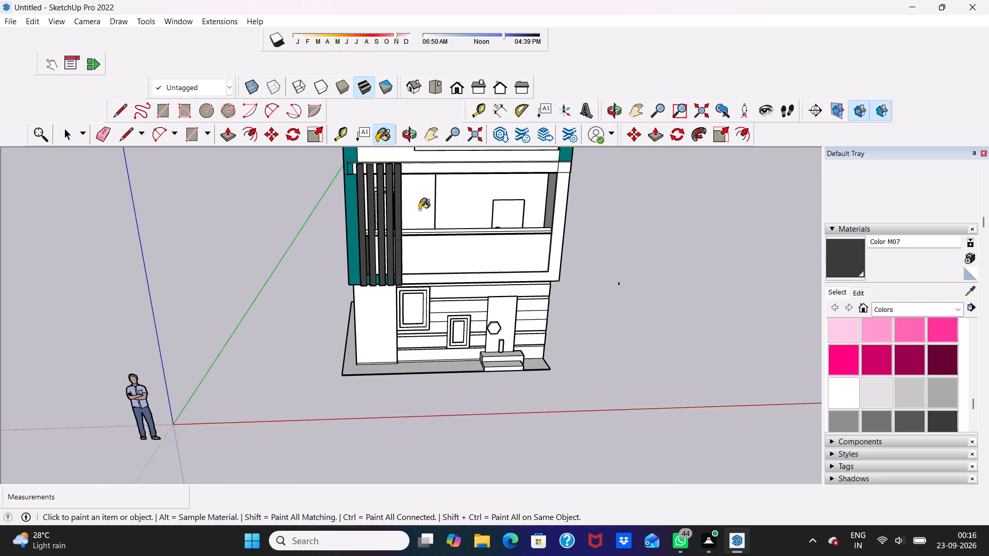
scroll(422, 217, up, 1)
key(space)
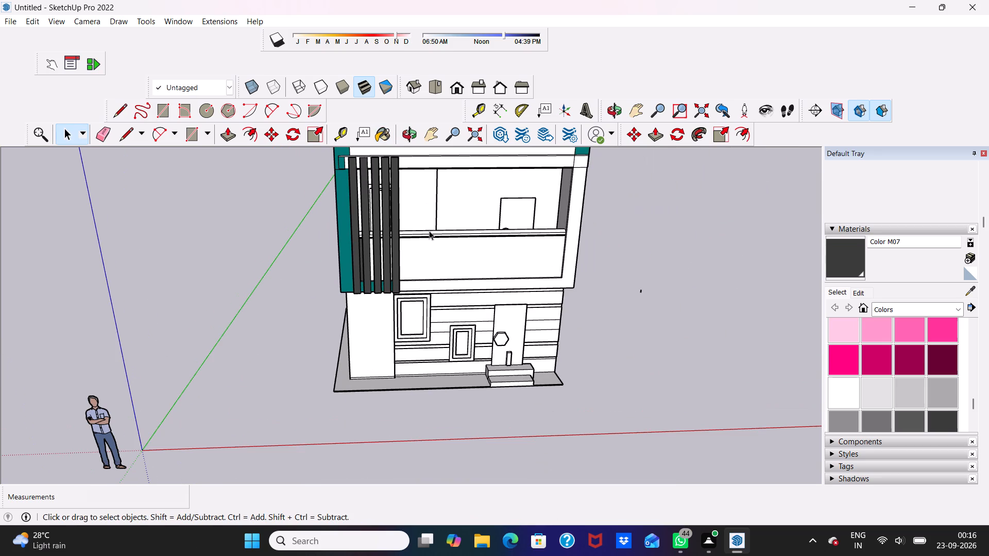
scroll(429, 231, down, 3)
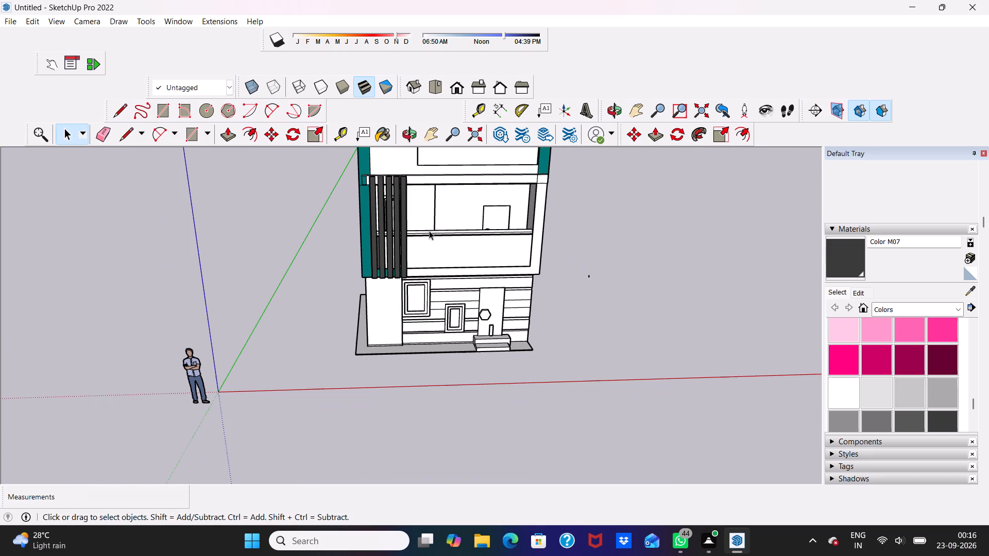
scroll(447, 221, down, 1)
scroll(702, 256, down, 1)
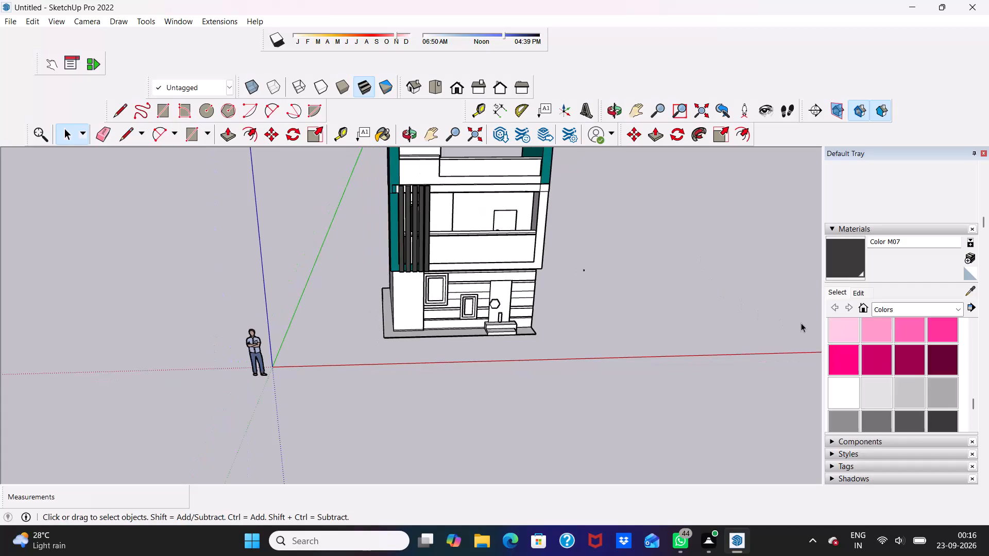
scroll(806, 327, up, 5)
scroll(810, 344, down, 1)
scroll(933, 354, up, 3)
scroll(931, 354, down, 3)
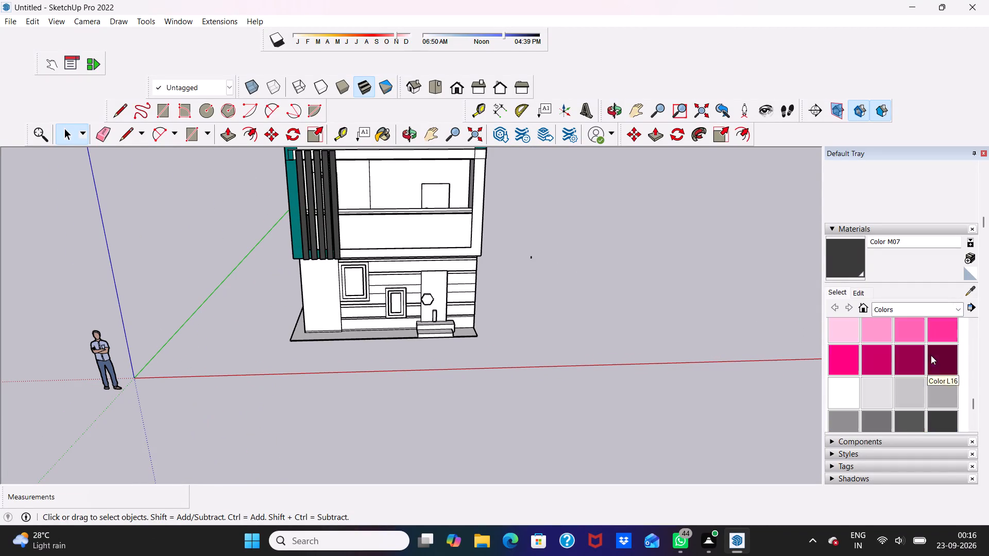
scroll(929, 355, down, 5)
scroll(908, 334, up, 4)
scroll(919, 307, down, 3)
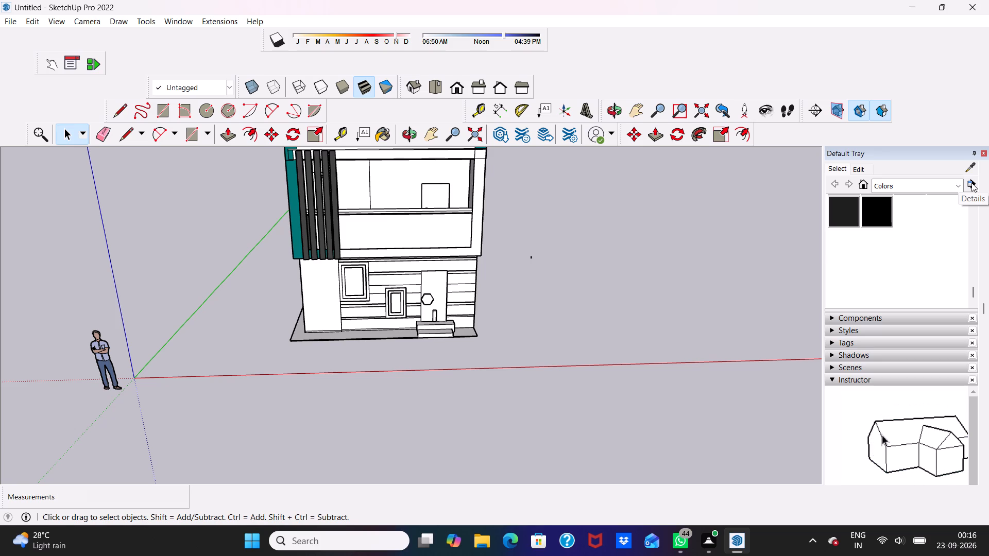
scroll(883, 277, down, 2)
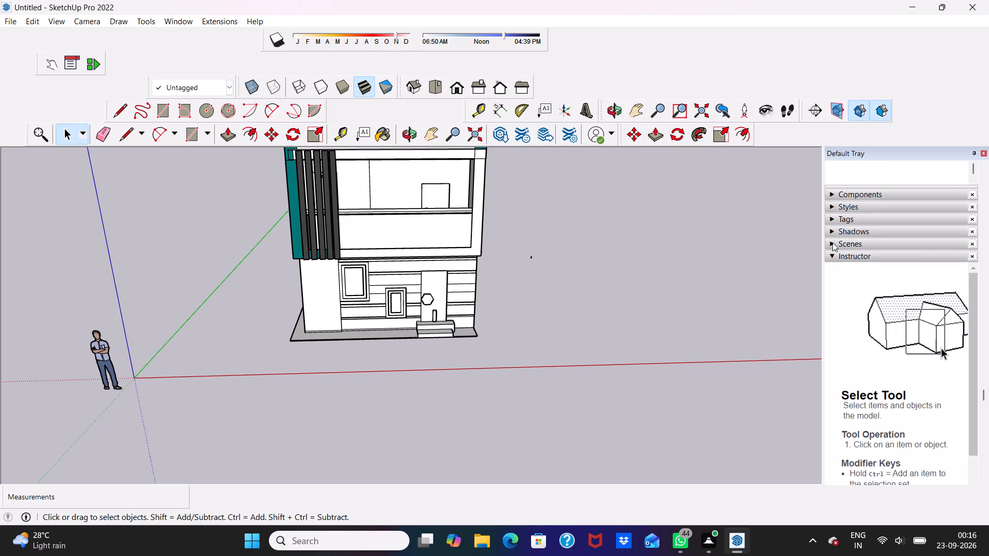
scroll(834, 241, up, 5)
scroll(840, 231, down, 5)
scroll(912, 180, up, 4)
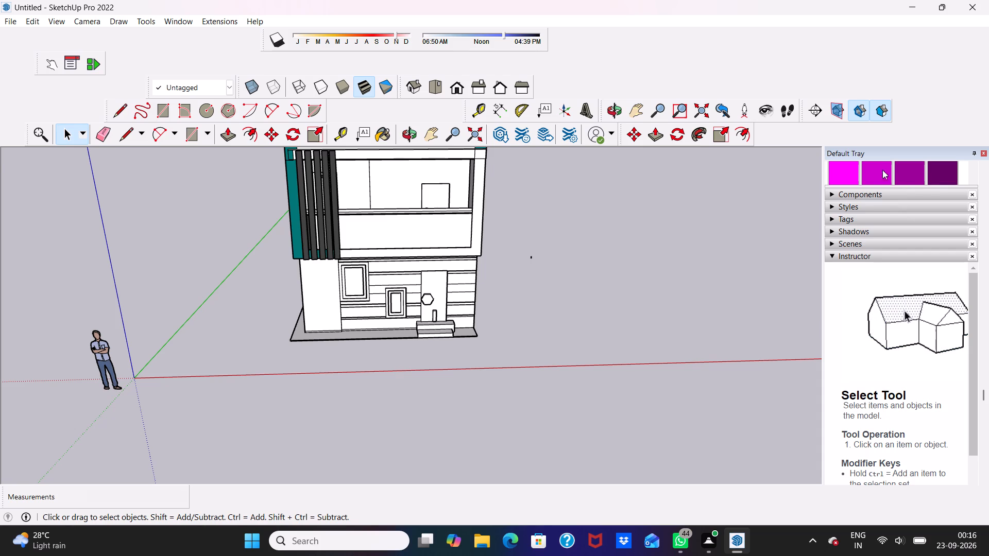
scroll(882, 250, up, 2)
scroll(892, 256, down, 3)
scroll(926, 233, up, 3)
Paint the front face of the entrance door with Wood Veneer 01 from the Wood material collection.
drag(957, 189, 957, 194)
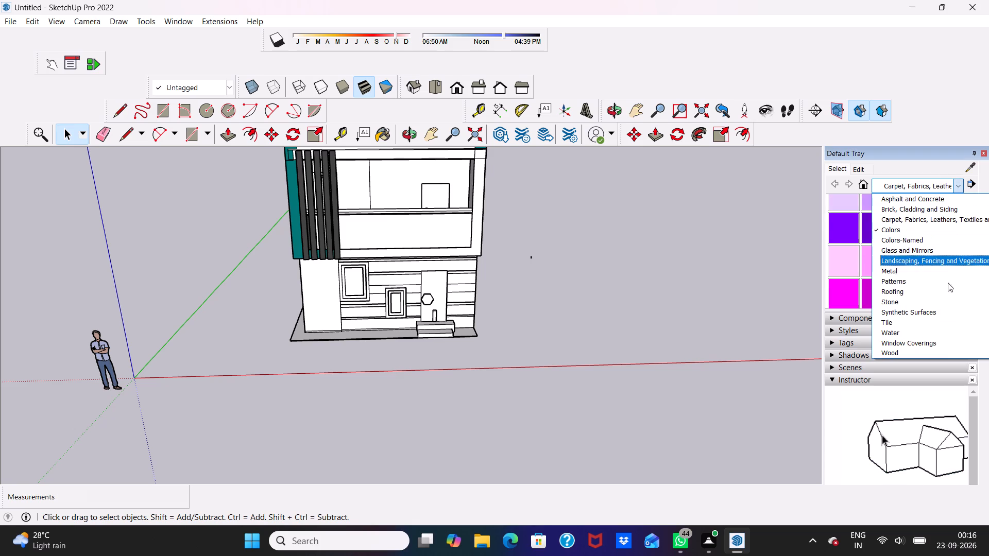
click(940, 364)
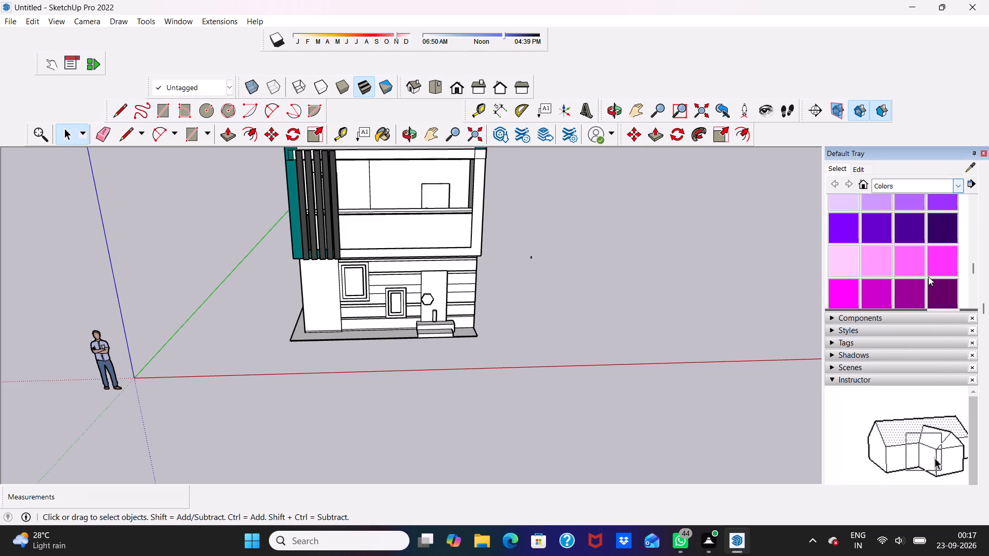
click(956, 187)
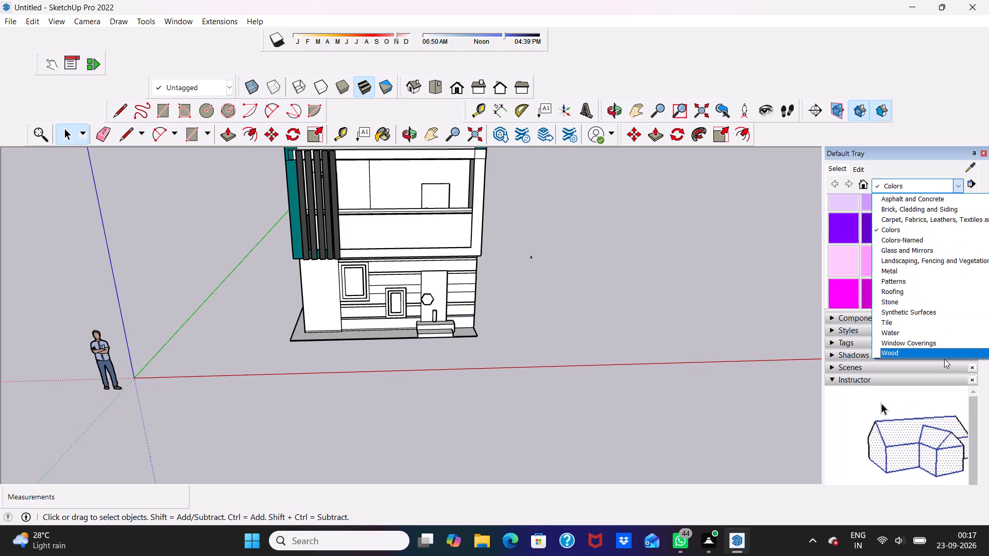
click(932, 353)
scroll(907, 343, up, 2)
scroll(902, 313, down, 1)
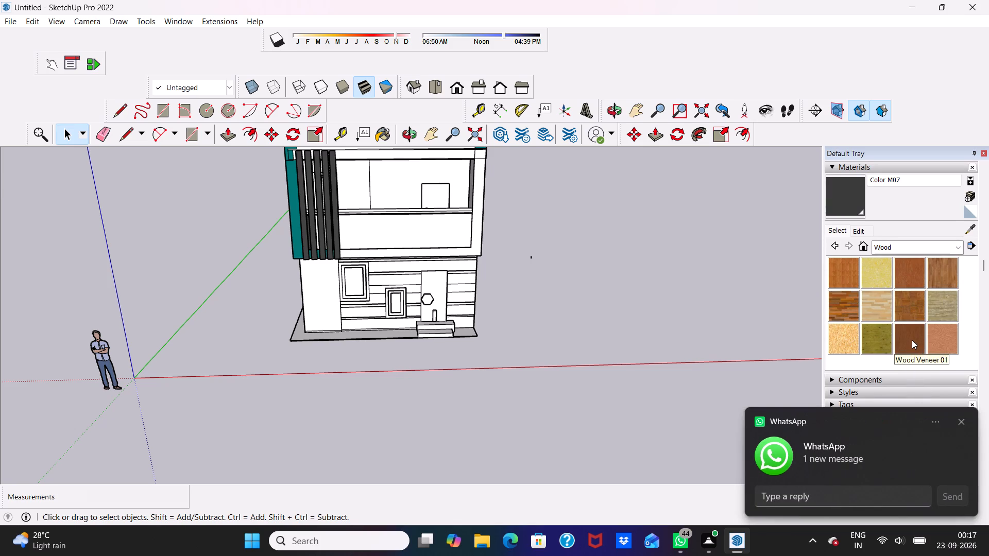
click(913, 343)
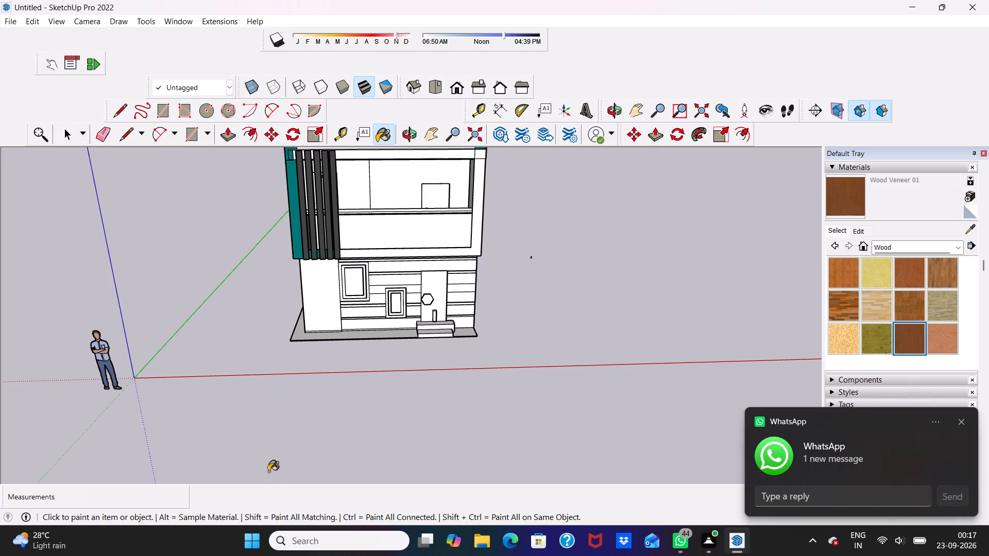
scroll(268, 471, up, 2)
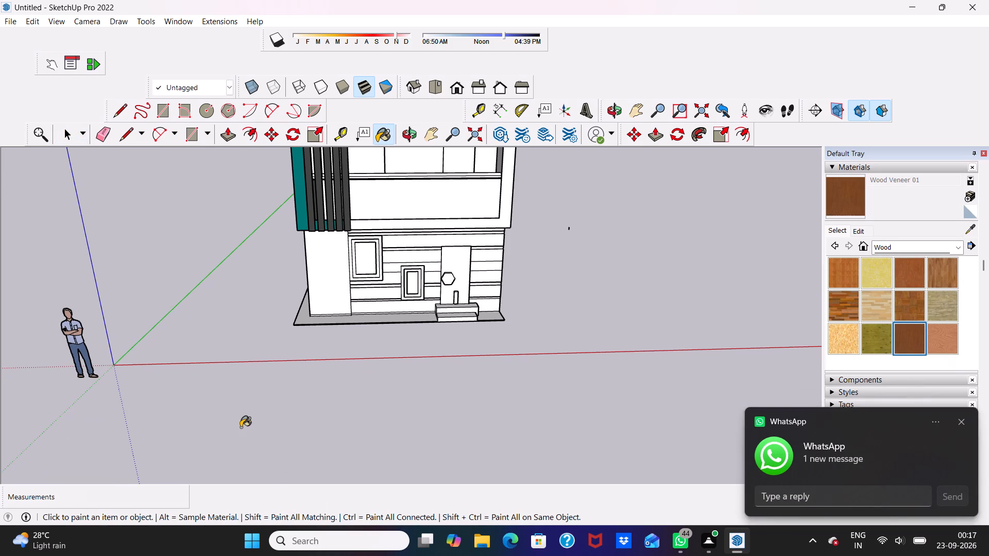
scroll(160, 404, up, 2)
scroll(508, 290, up, 3)
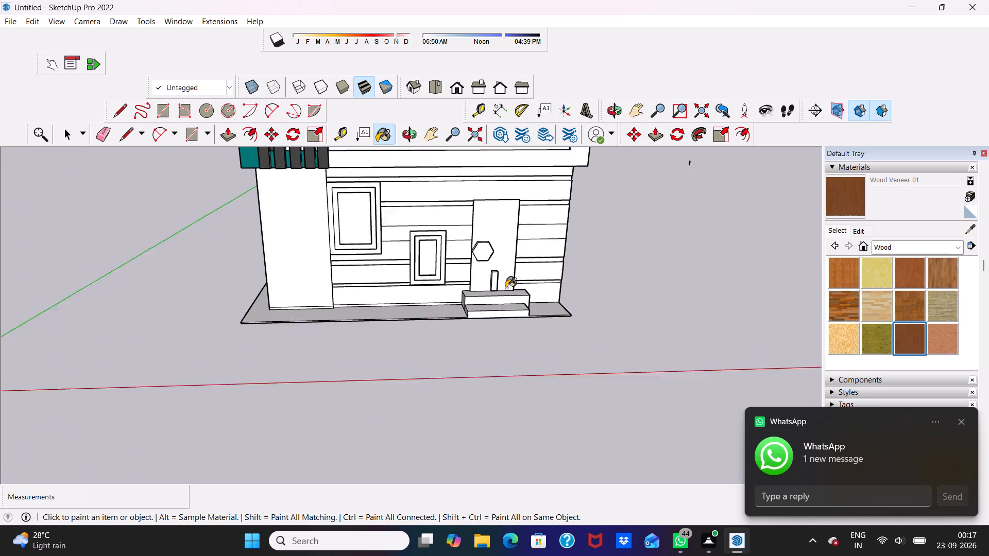
scroll(506, 288, up, 2)
click(507, 256)
Paint both side edges and the top edge of the entrance door with Wood Veneer 01.
scroll(497, 260, up, 4)
middle_drag(491, 245, 616, 224)
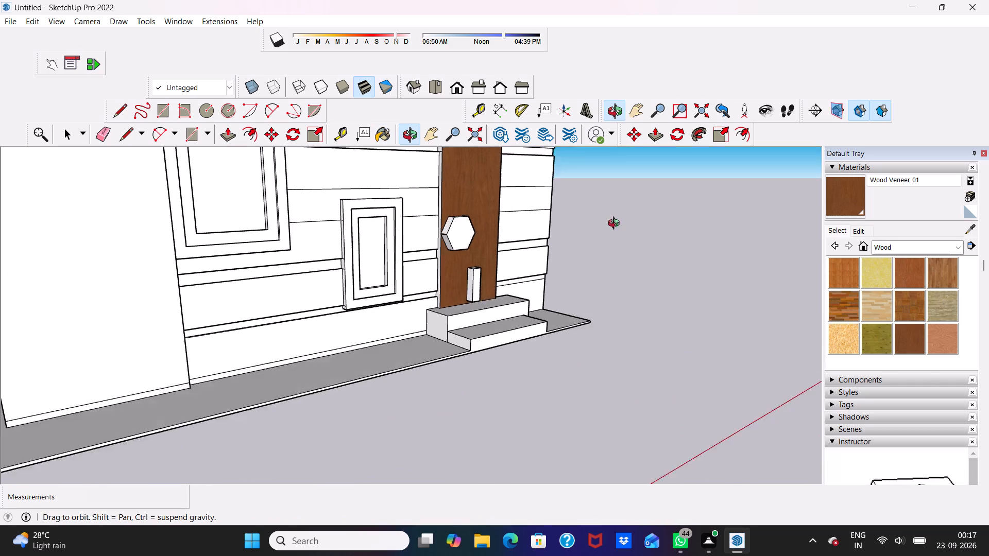
middle_drag(616, 224, 644, 232)
scroll(466, 262, up, 4)
click(423, 256)
scroll(420, 245, down, 2)
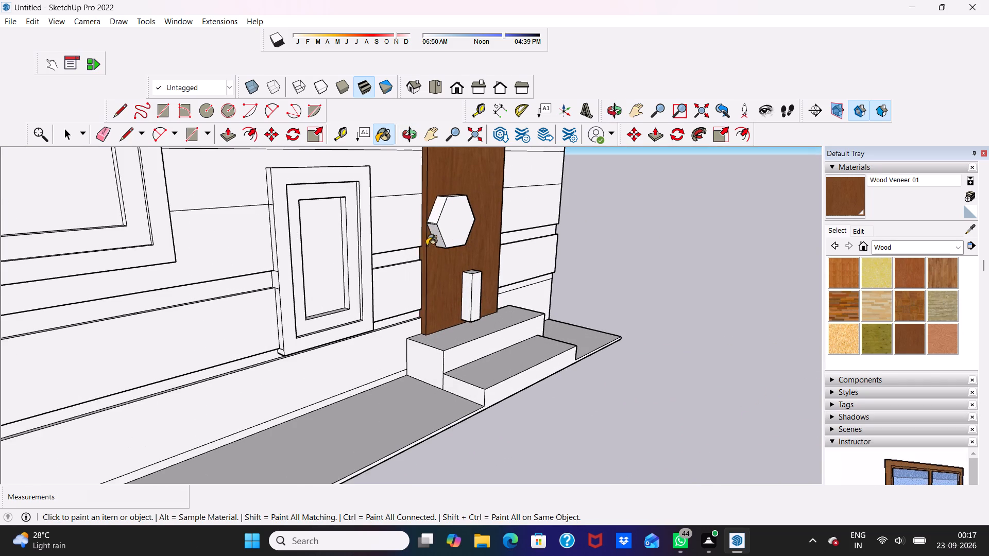
scroll(427, 246, down, 6)
middle_drag(423, 249, 196, 426)
scroll(451, 317, up, 4)
scroll(533, 285, down, 1)
middle_drag(533, 285, 344, 180)
scroll(491, 329, up, 4)
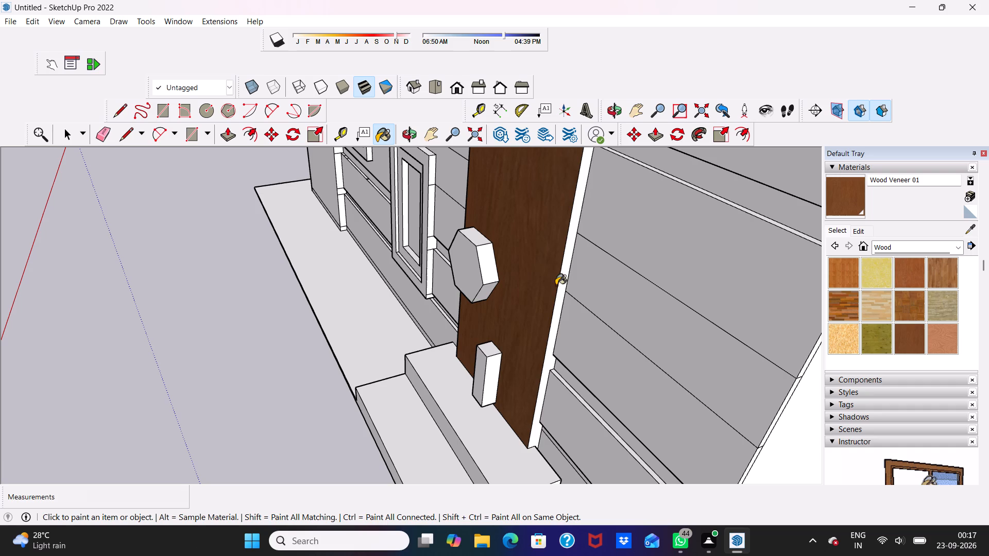
click(559, 289)
scroll(553, 289, down, 5)
middle_drag(534, 308, 553, 362)
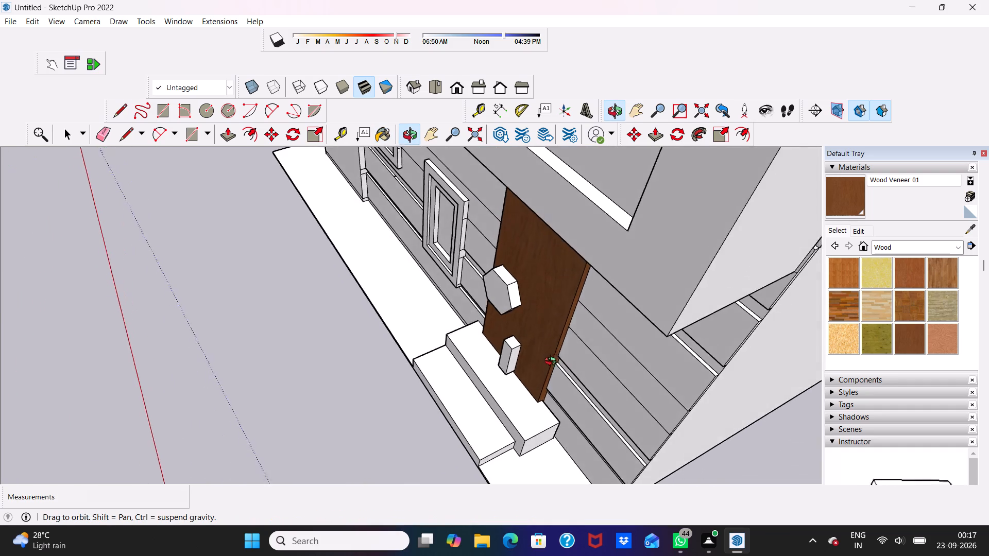
middle_drag(553, 362, 553, 350)
middle_drag(553, 342, 564, 298)
scroll(533, 152, up, 4)
click(566, 181)
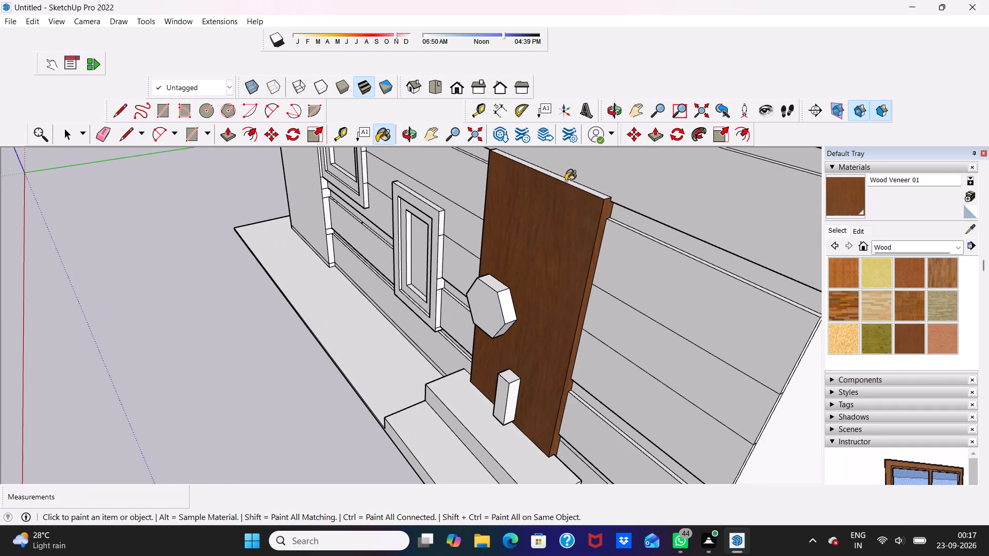
Paint the front of the hexagonal block on the door and its upper, outer and lower side faces with Wood Veneer 01.
scroll(532, 227, up, 4)
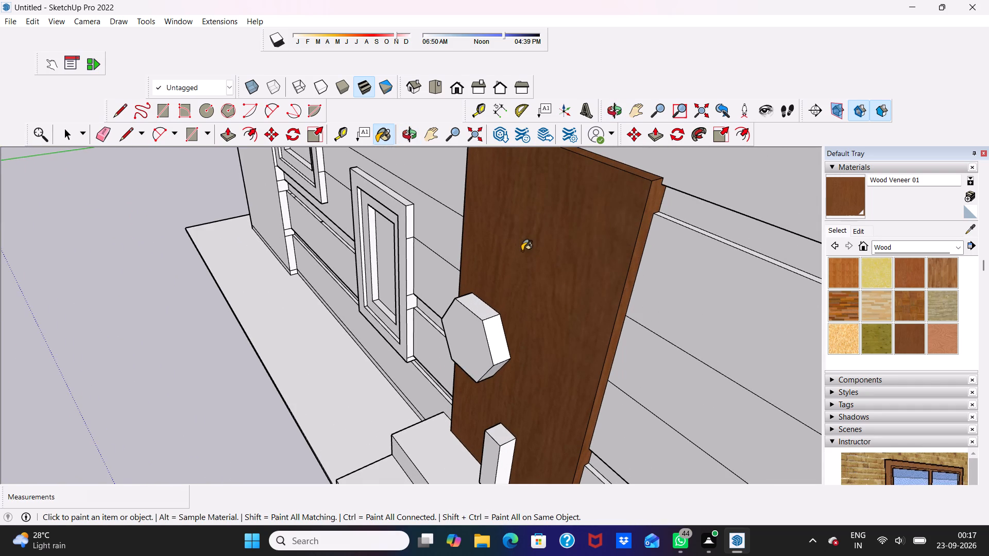
click(468, 331)
click(480, 308)
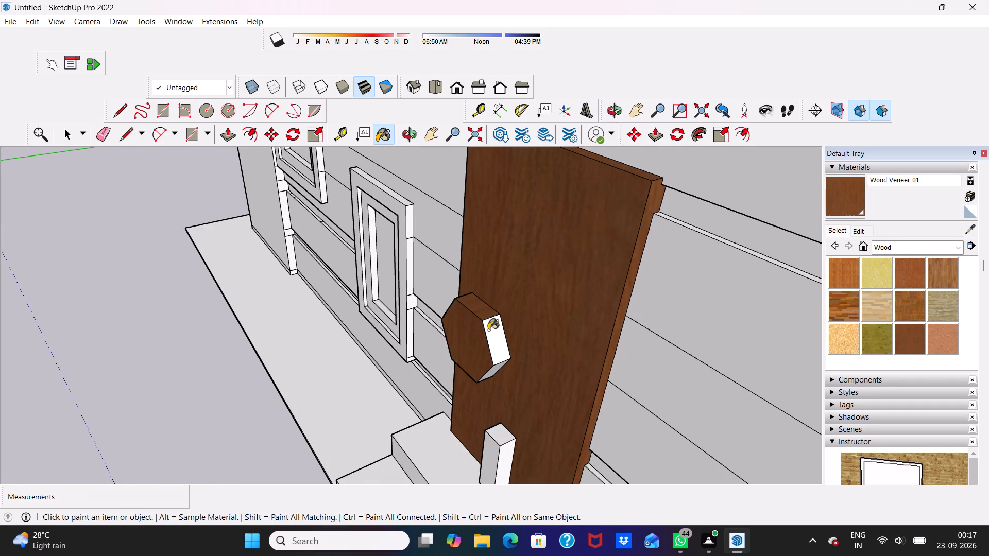
drag(488, 342, 491, 348)
click(494, 370)
scroll(462, 346, down, 1)
middle_drag(462, 346, 511, 288)
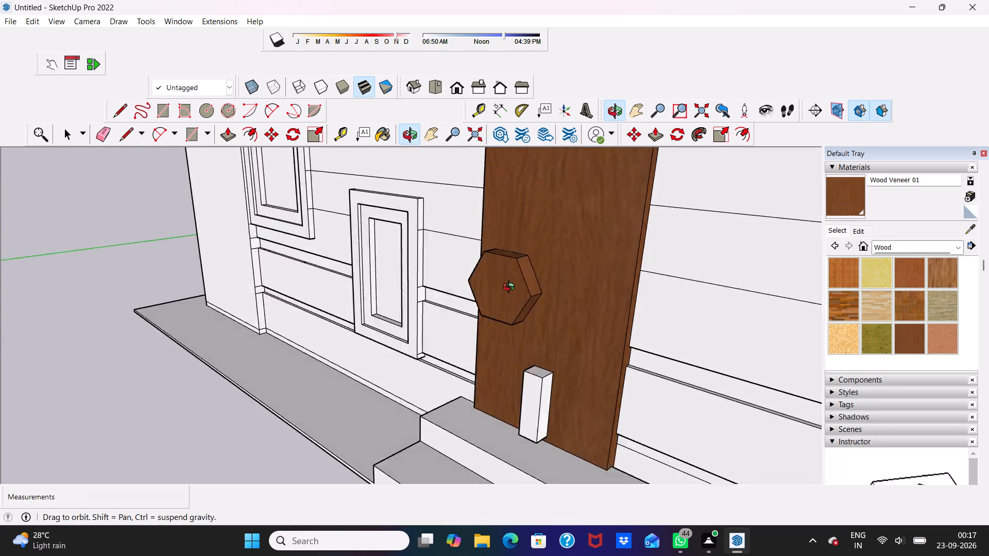
middle_drag(511, 288, 622, 218)
scroll(537, 276, up, 4)
middle_drag(537, 275, 626, 182)
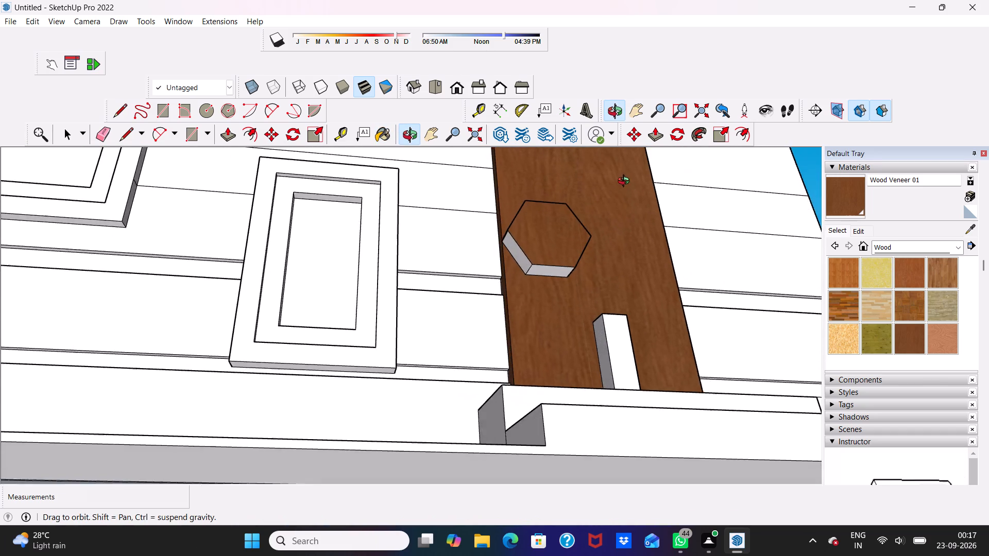
middle_drag(626, 182, 626, 183)
scroll(582, 227, up, 2)
click(509, 268)
click(539, 280)
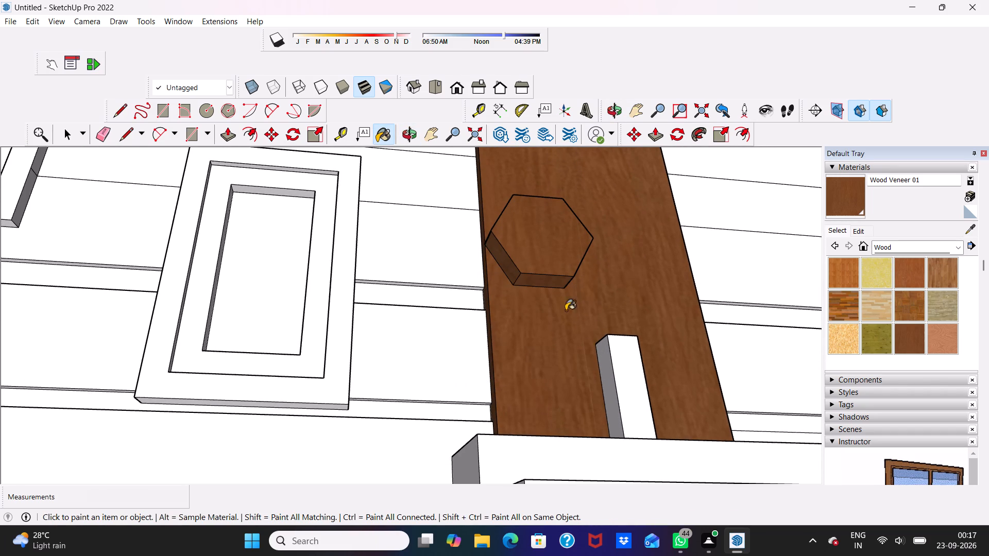
Paint the front, side and top faces of the small upright block at the door's base with Wood Veneer 01.
click(617, 380)
click(609, 388)
scroll(616, 300, down, 4)
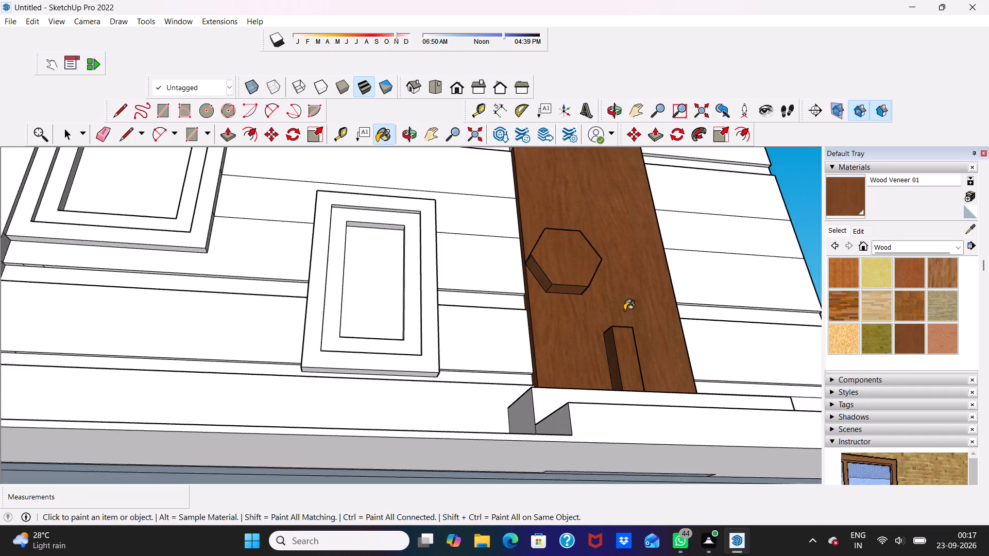
middle_drag(624, 310, 629, 476)
scroll(652, 343, up, 4)
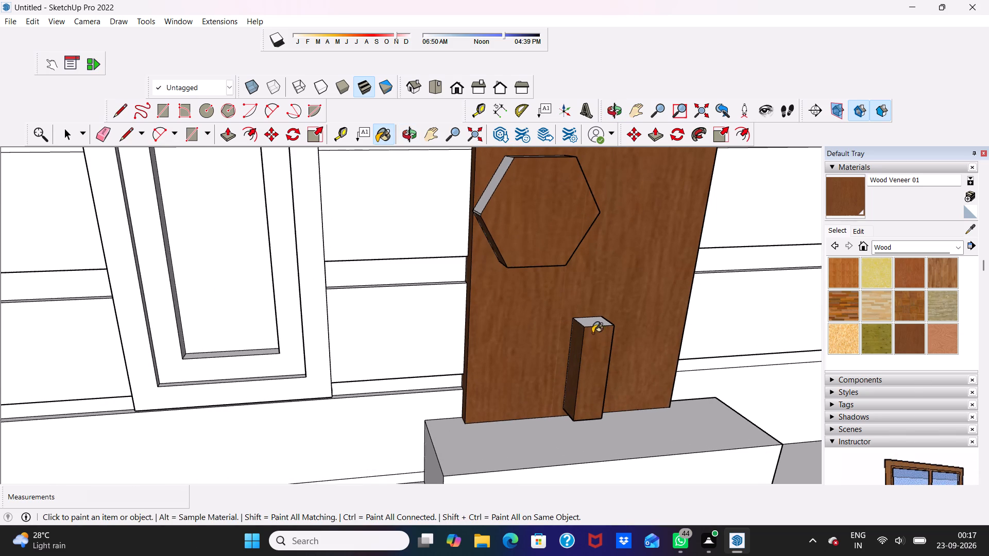
click(596, 325)
Paint the hexagonal block's remaining unpainted upper side face, including its narrow leftover strip, with Wood Veneer 01.
click(487, 181)
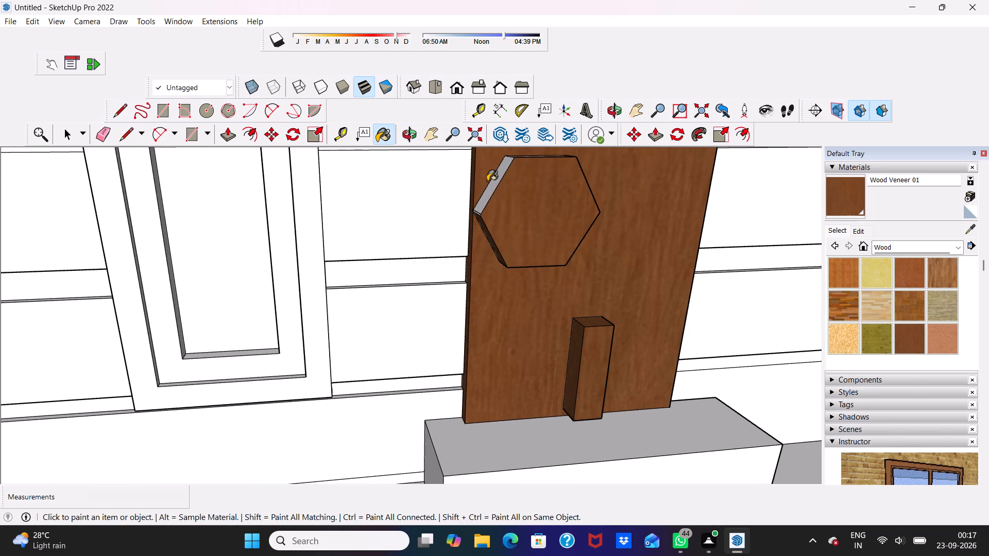
scroll(496, 172, up, 1)
click(497, 177)
middle_drag(617, 266, 639, 177)
scroll(526, 251, up, 3)
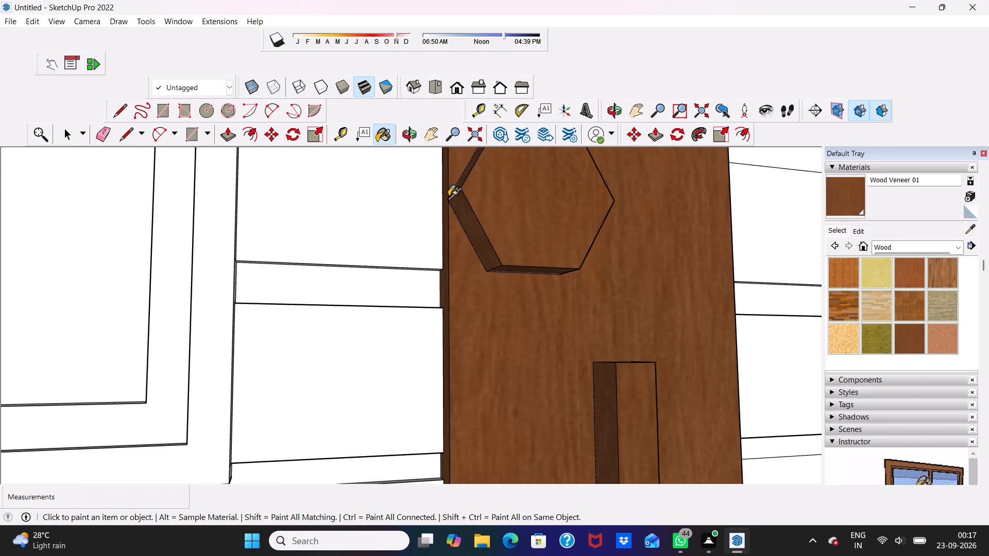
click(453, 195)
scroll(445, 207, up, 10)
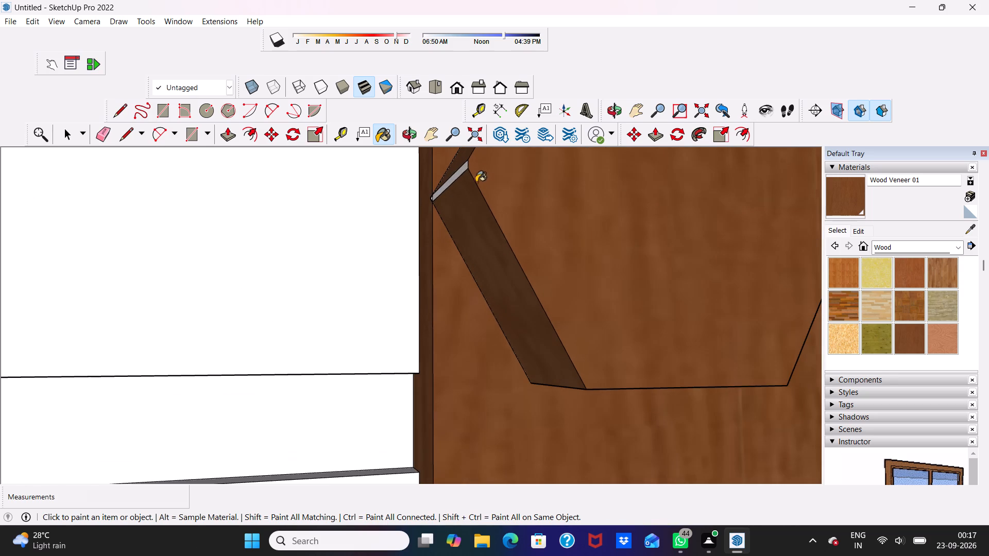
click(451, 182)
scroll(462, 189, down, 8)
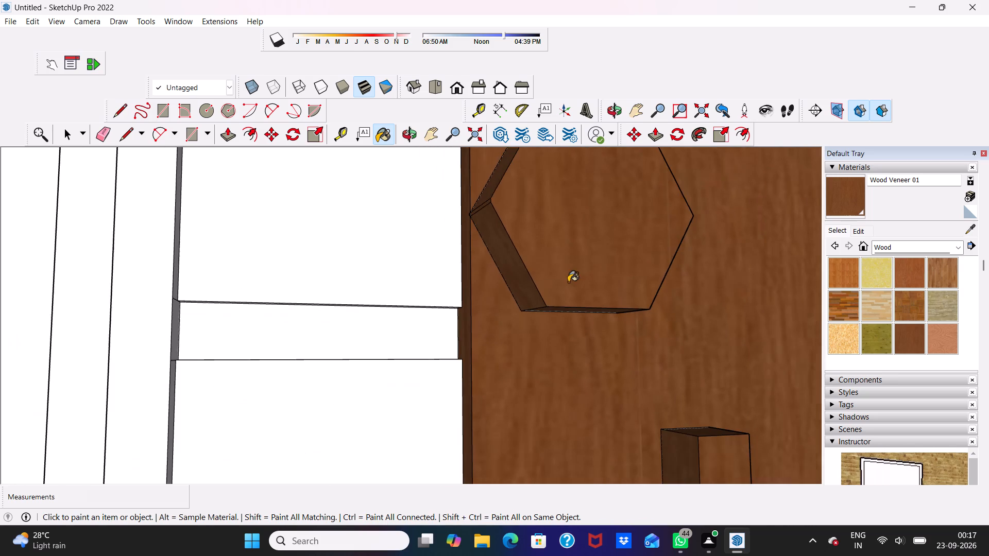
Paint the remaining white side face of the small upright block at the entrance door's base with Wood Veneer 01.
middle_drag(568, 282, 436, 318)
scroll(440, 314, up, 1)
scroll(482, 277, down, 5)
scroll(591, 330, up, 2)
scroll(603, 289, down, 7)
middle_drag(605, 300, 580, 300)
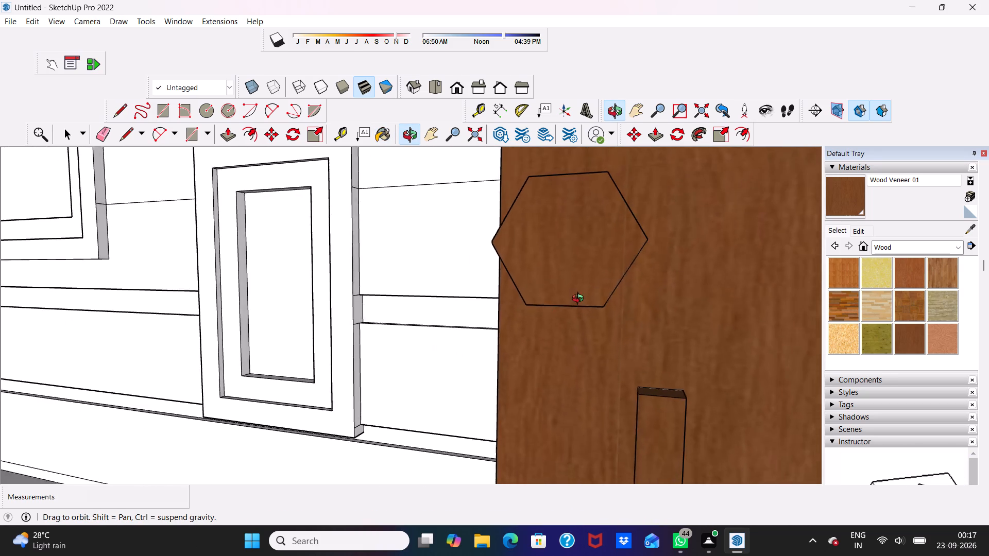
middle_drag(580, 300, 538, 247)
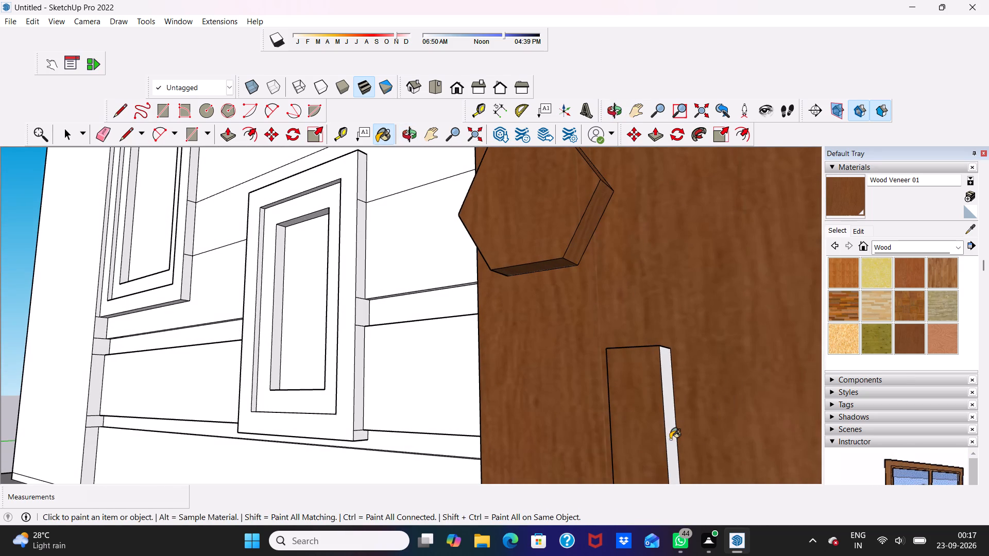
click(669, 435)
Paint the front face of the upper-floor balcony door with Color B08 after trying Color B07 on it.
scroll(649, 377, down, 5)
middle_drag(609, 317, 650, 204)
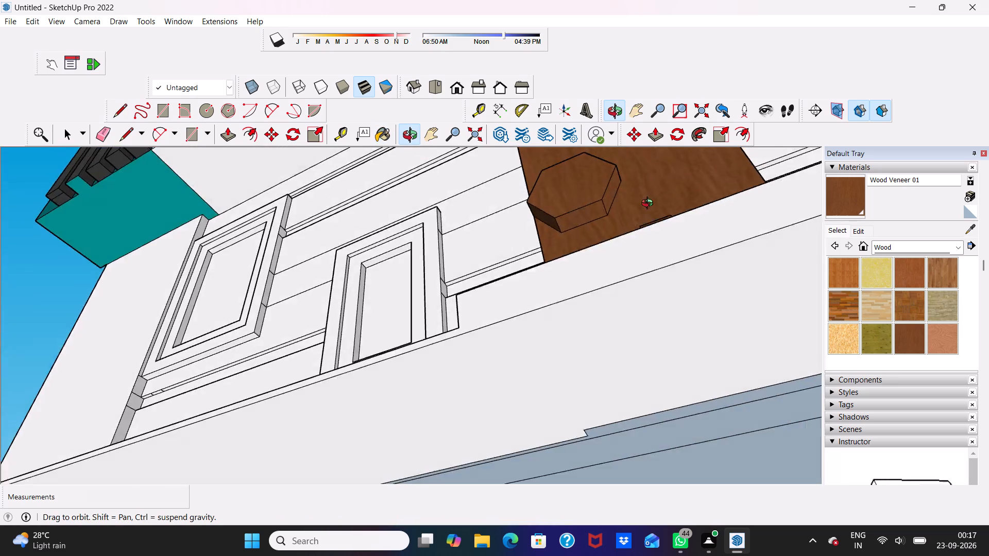
middle_drag(650, 204, 795, 397)
scroll(571, 323, down, 6)
middle_drag(634, 290, 608, 295)
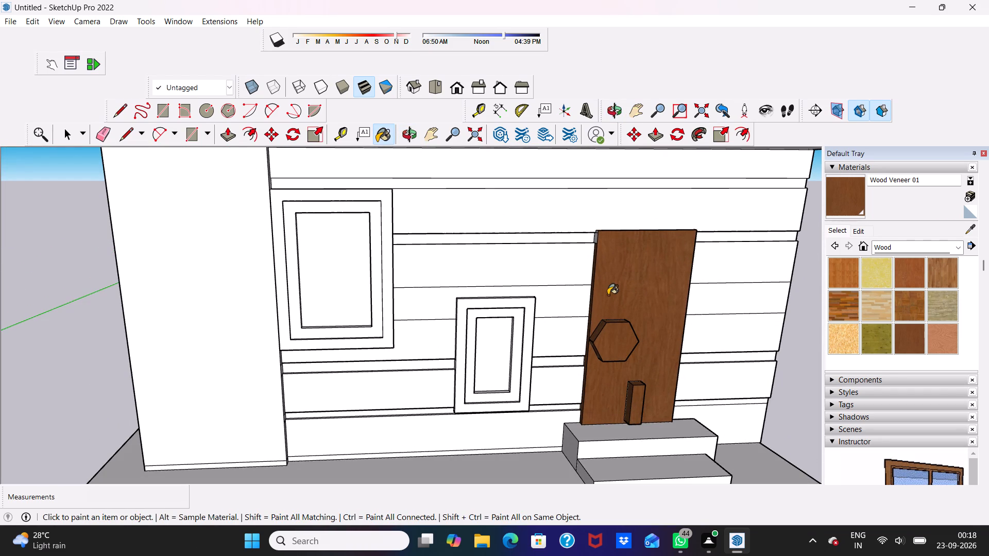
scroll(601, 287, down, 8)
scroll(619, 325, down, 2)
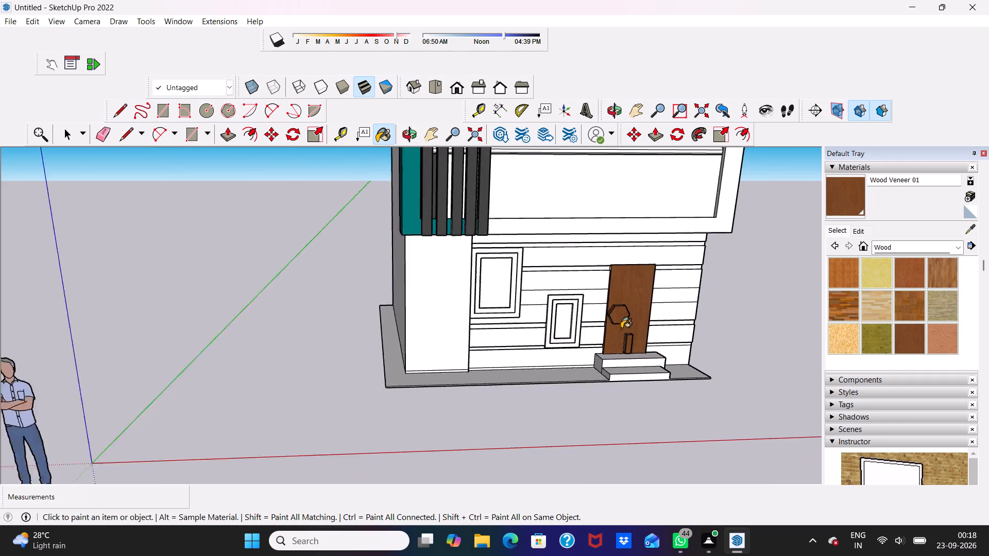
scroll(621, 328, down, 3)
scroll(613, 266, down, 3)
scroll(605, 196, up, 13)
middle_drag(656, 212, 656, 211)
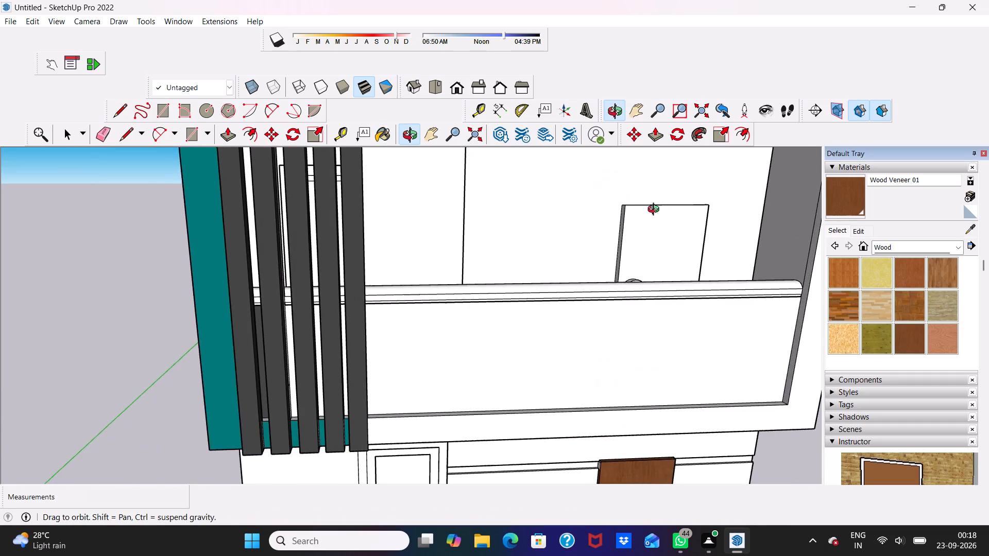
middle_drag(656, 211, 636, 236)
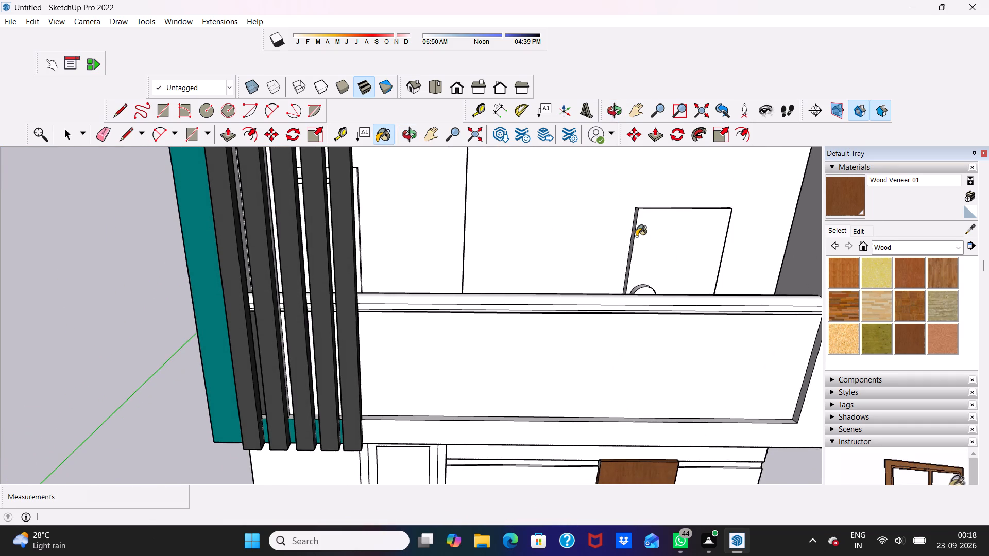
scroll(636, 236, up, 3)
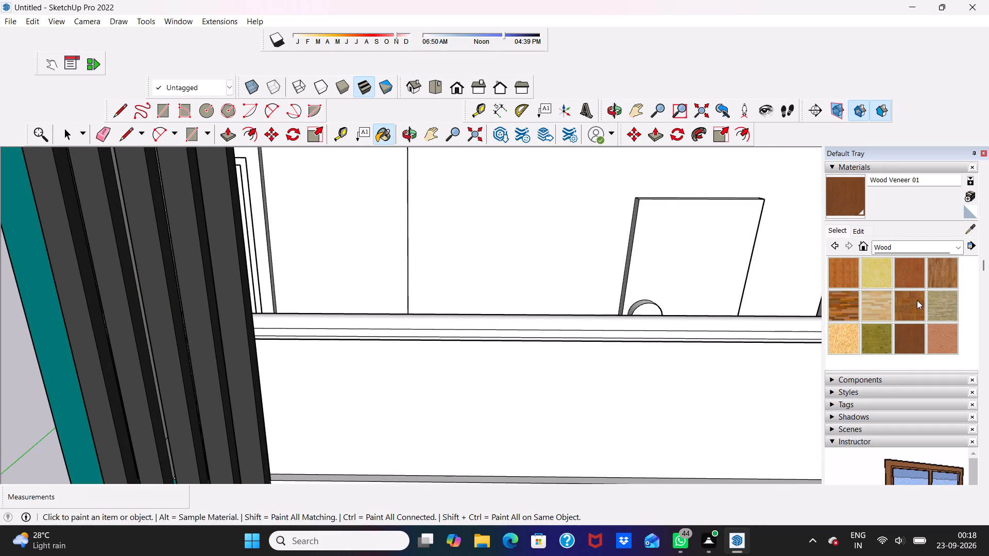
click(960, 252)
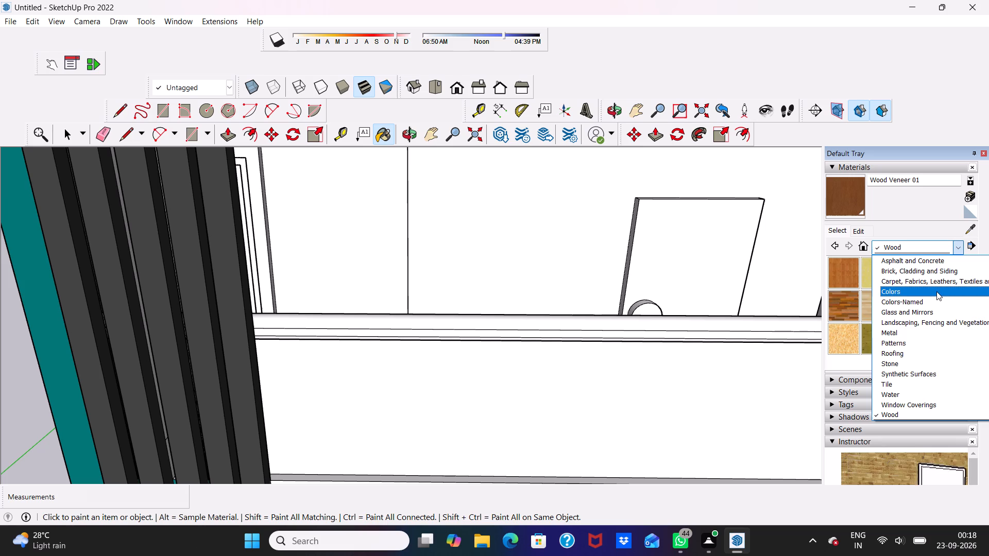
click(936, 291)
scroll(923, 313, down, 1)
click(906, 304)
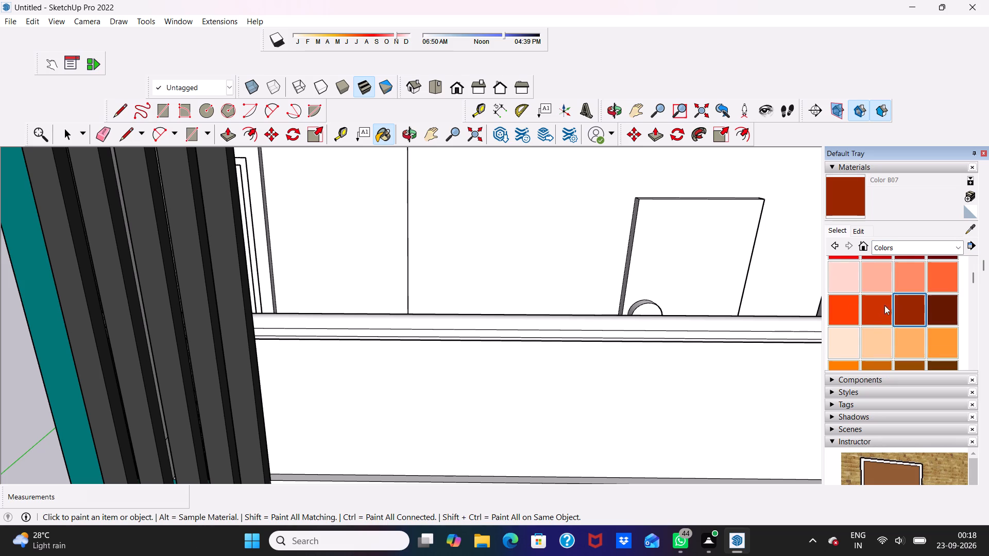
click(722, 266)
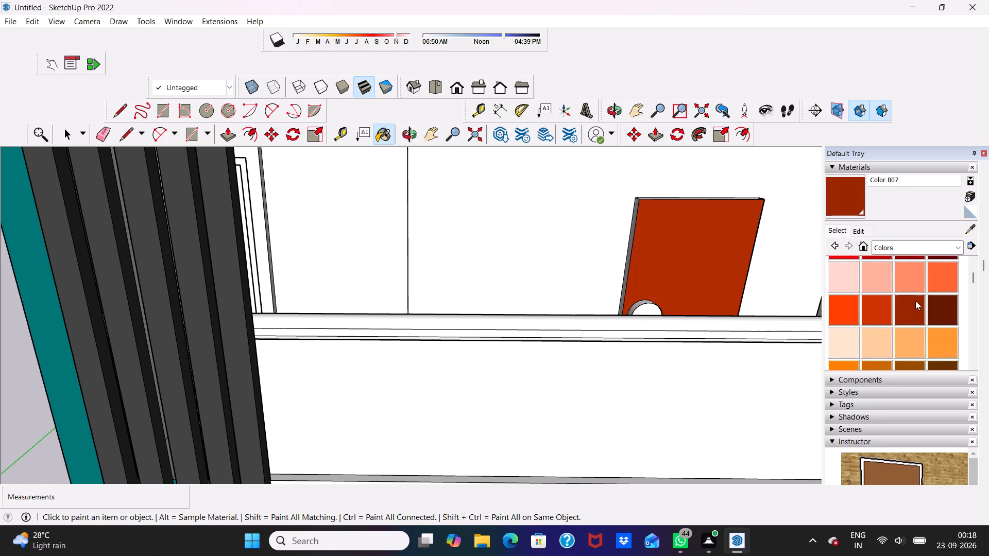
click(947, 308)
click(698, 243)
Paint the front and the curved rim of the balcony door's round knob with Color B08.
scroll(702, 228, up, 3)
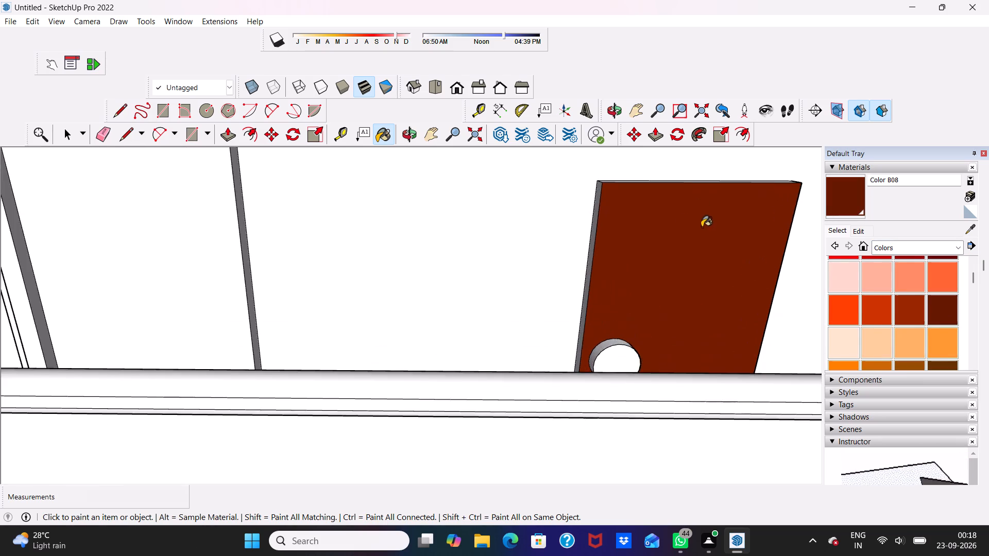
scroll(702, 227, up, 7)
click(540, 300)
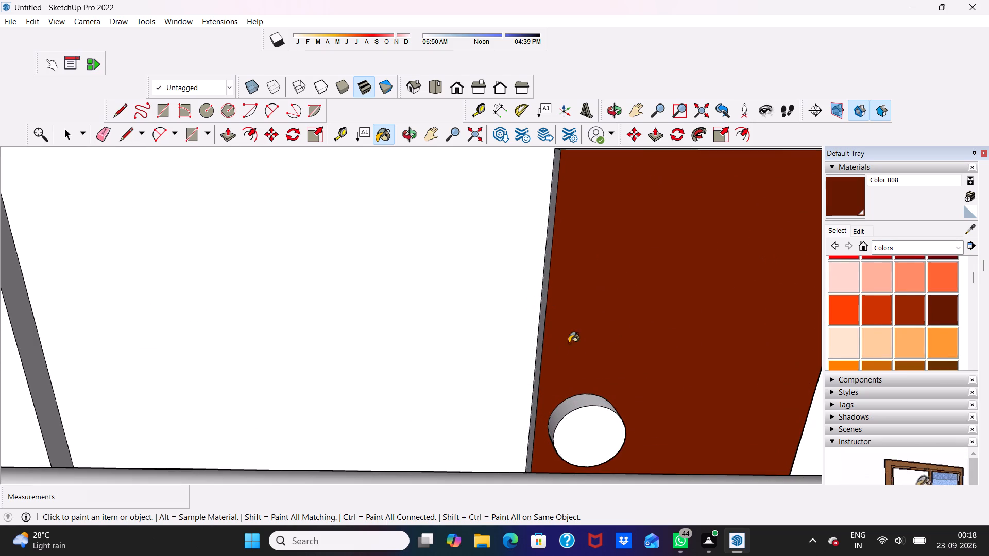
scroll(566, 393, up, 2)
click(575, 428)
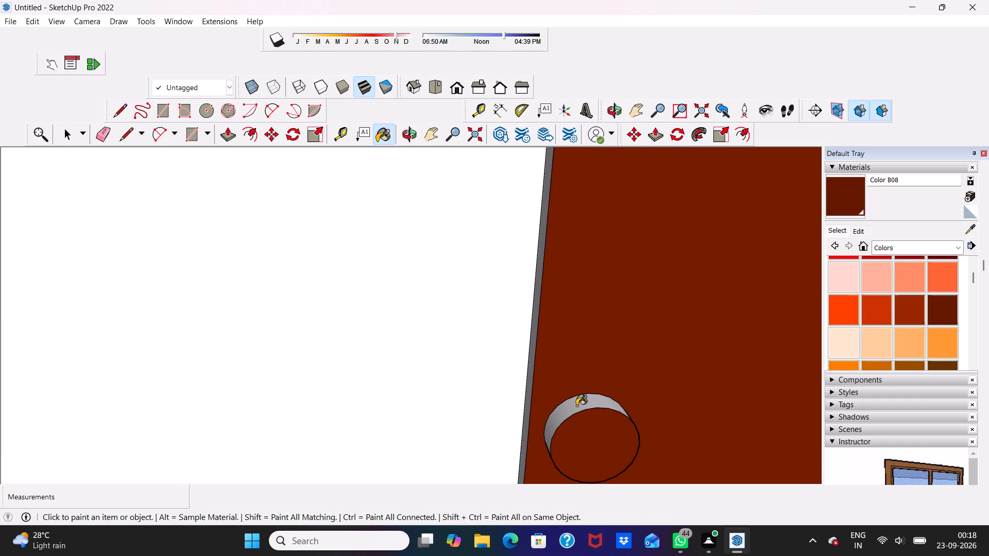
click(576, 406)
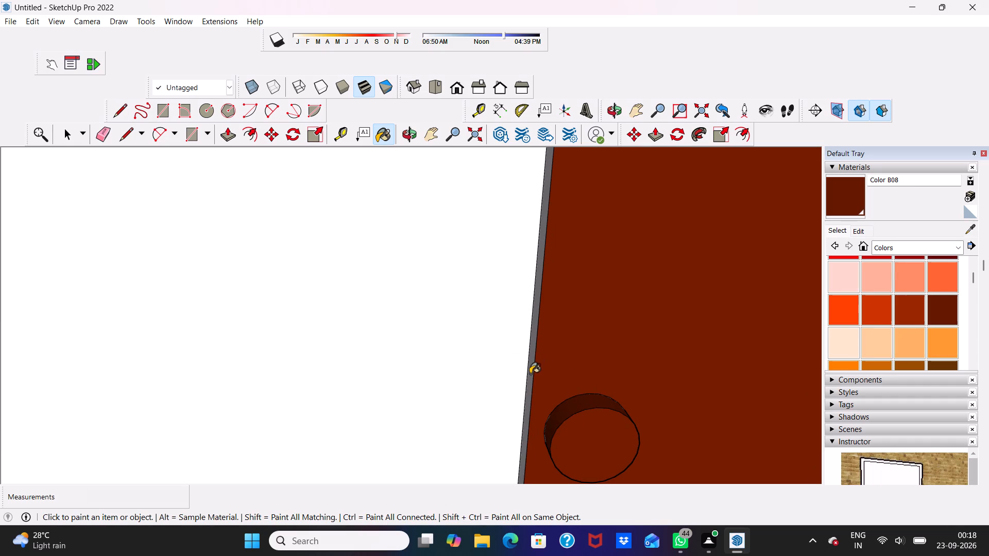
Paint both side edges and the top edge of the balcony door with Color B08.
click(530, 364)
scroll(539, 352, down, 5)
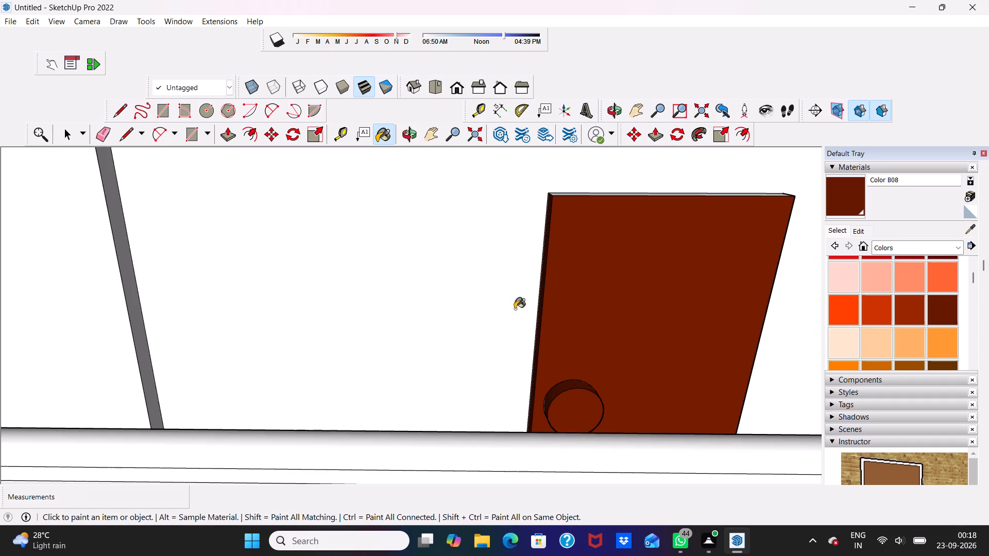
scroll(515, 309, down, 6)
scroll(530, 243, up, 4)
click(521, 285)
scroll(521, 285, down, 5)
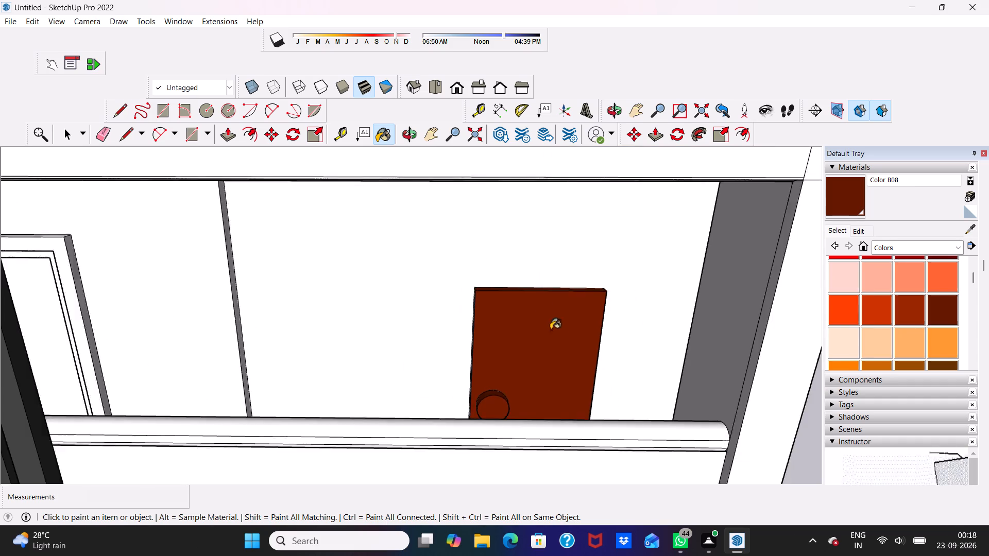
middle_drag(549, 328, 394, 317)
scroll(596, 405, up, 4)
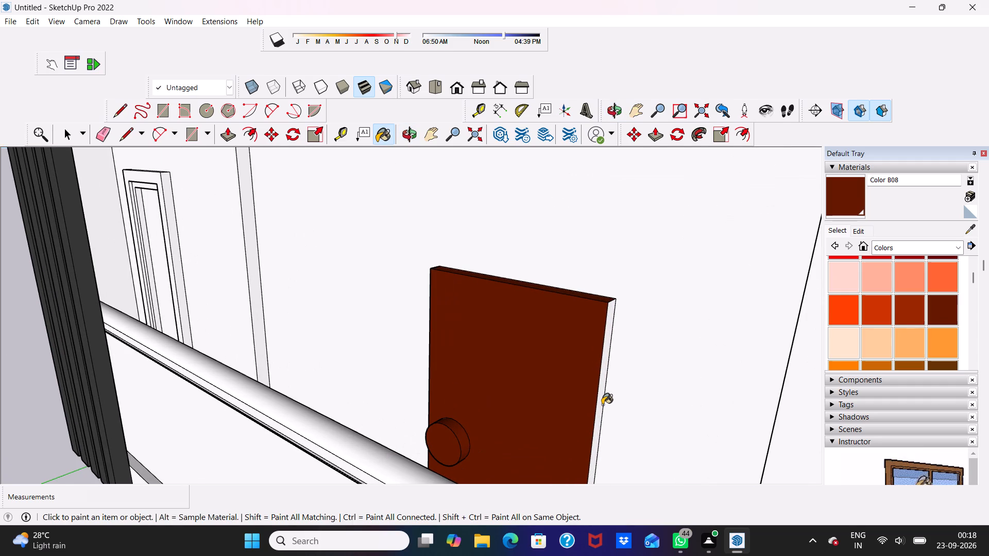
click(600, 408)
Paint the front and side edge of the projecting balcony wall behind the vertical slats with Wood Bamboo.
scroll(566, 334, down, 8)
middle_drag(513, 289, 675, 201)
scroll(672, 201, up, 1)
scroll(624, 219, down, 10)
middle_drag(597, 272, 601, 351)
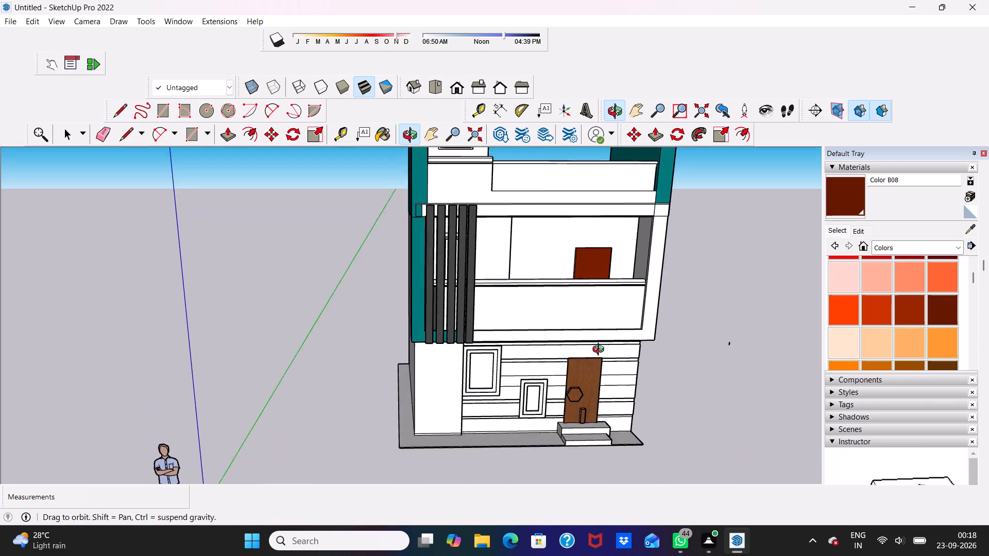
middle_drag(601, 351, 566, 322)
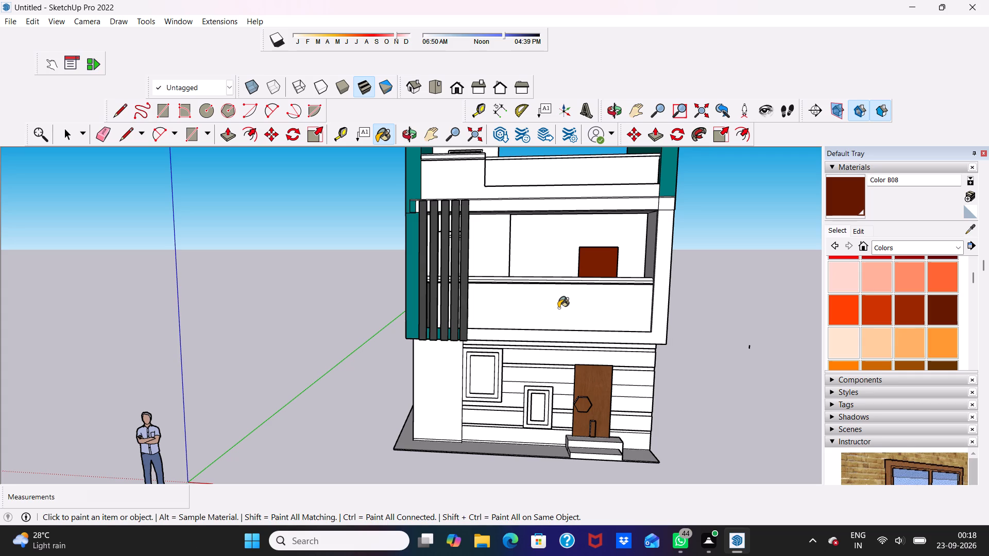
scroll(553, 289, down, 2)
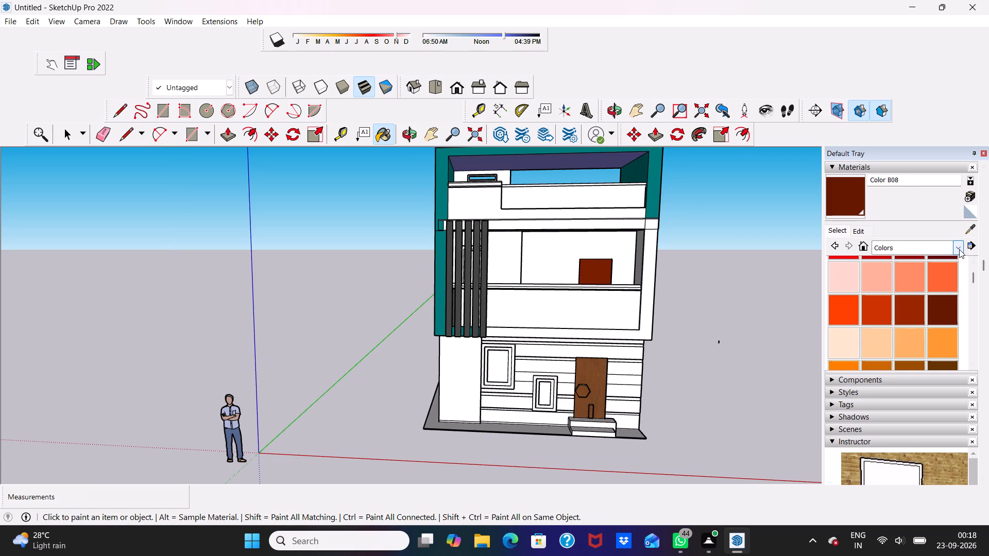
click(959, 249)
click(959, 414)
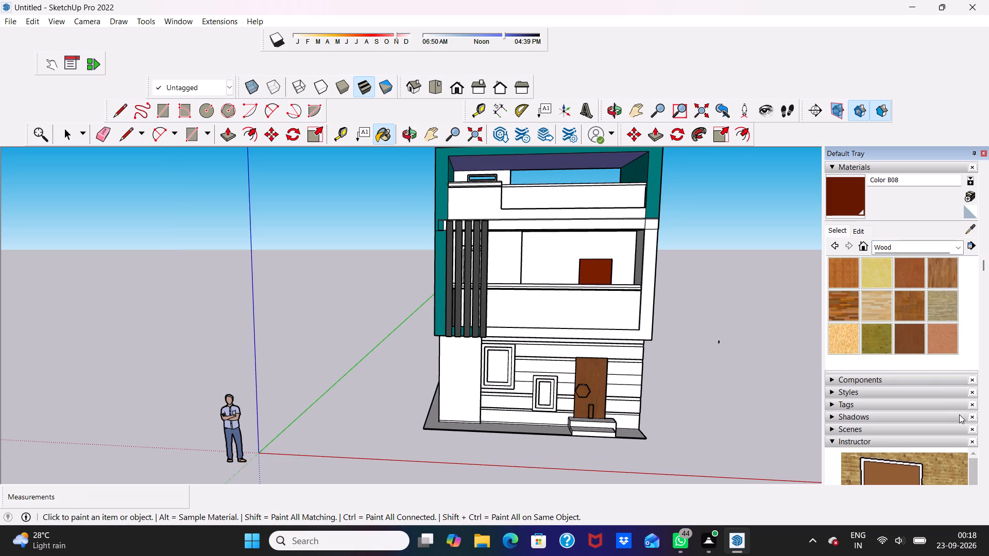
click(843, 264)
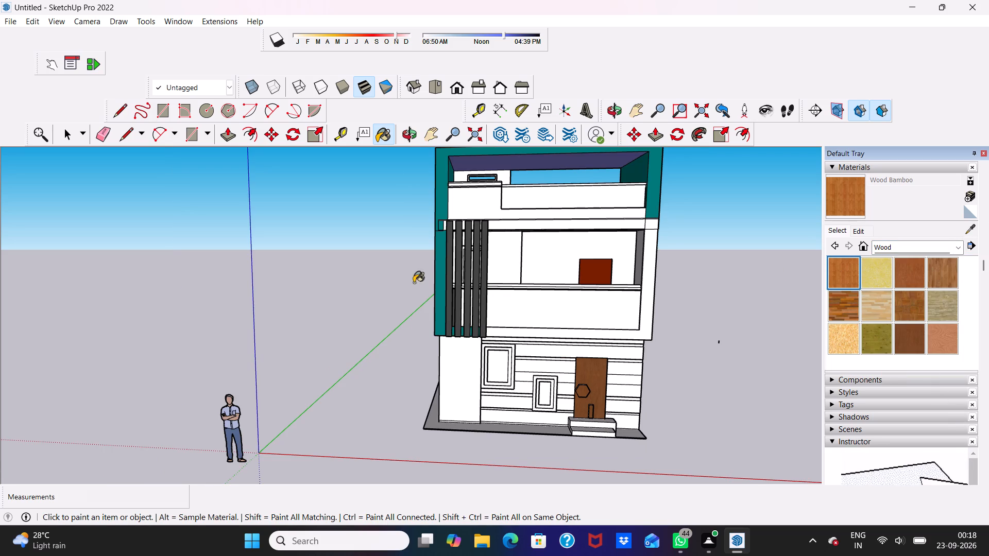
scroll(511, 254, up, 4)
click(510, 259)
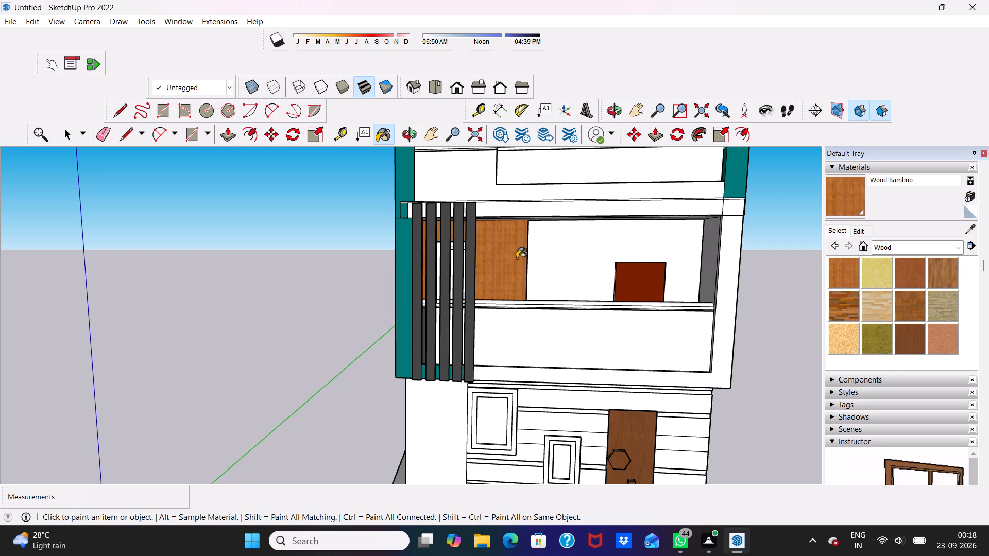
middle_drag(517, 257, 370, 319)
scroll(487, 354, up, 4)
scroll(507, 303, up, 2)
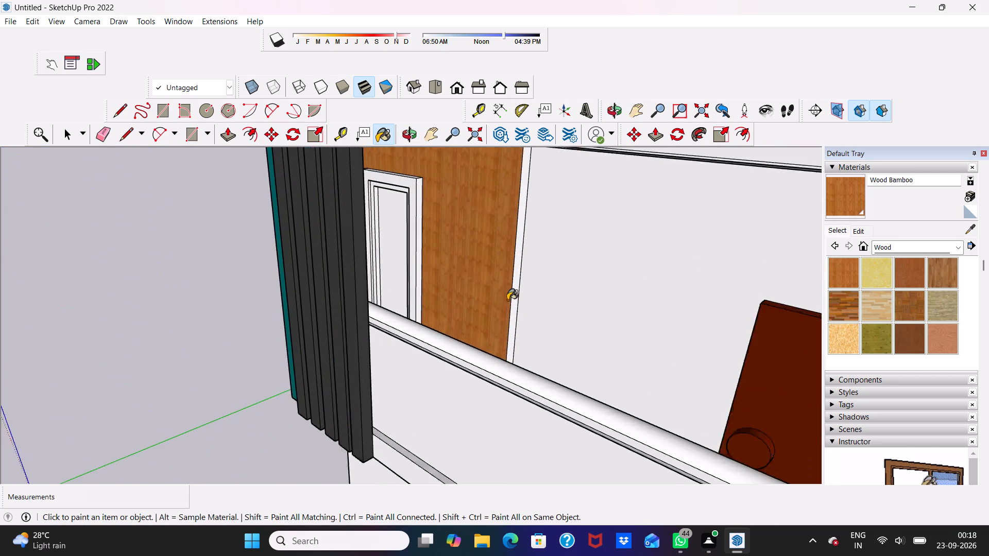
scroll(507, 300, up, 2)
click(515, 290)
Paint the front face of the plain ground-floor wall section below the slats with Wood Veneer 02.
scroll(502, 291, down, 2)
middle_drag(502, 291, 765, 246)
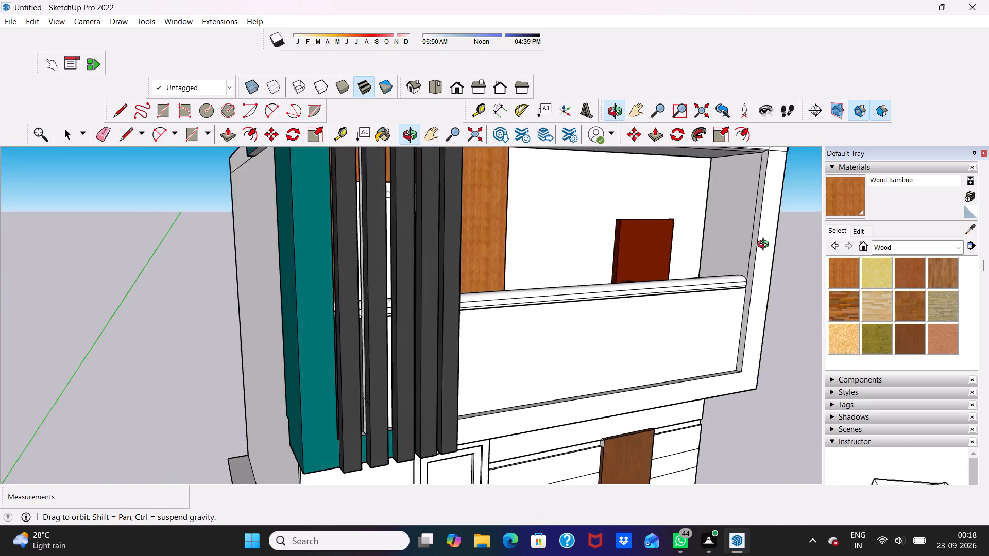
middle_drag(765, 246, 479, 267)
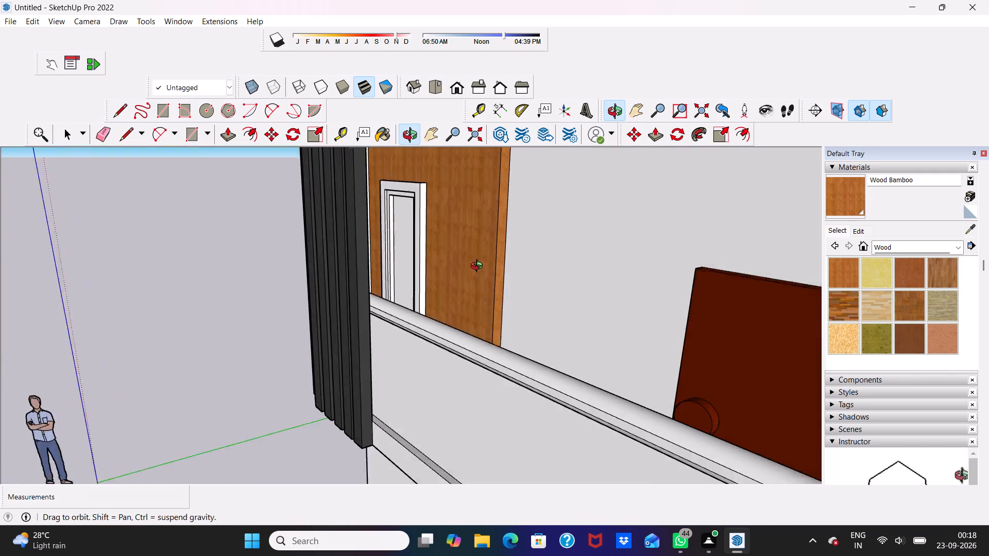
middle_drag(479, 267, 484, 264)
scroll(492, 260, down, 4)
scroll(574, 237, down, 3)
middle_drag(544, 273, 686, 244)
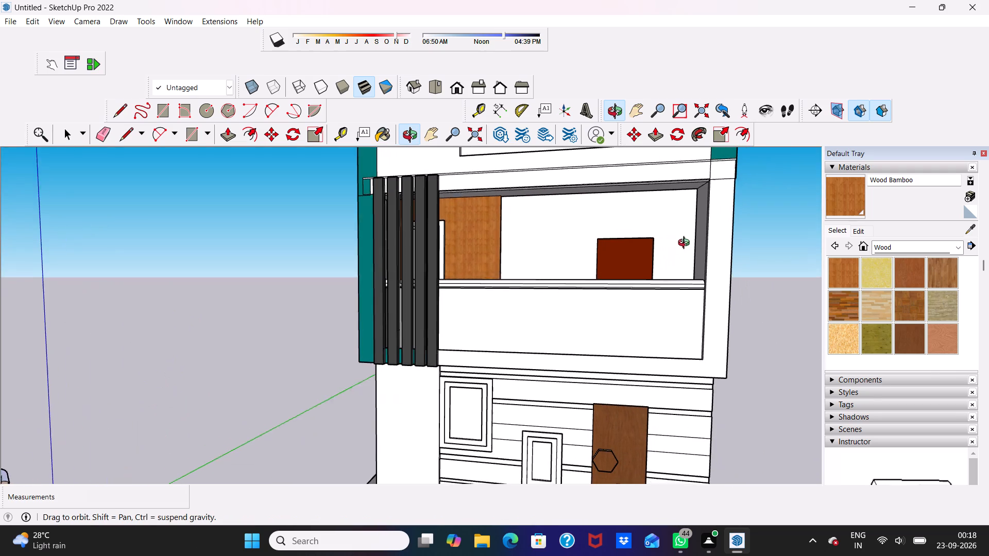
middle_drag(686, 244, 689, 248)
click(941, 340)
scroll(508, 377, up, 3)
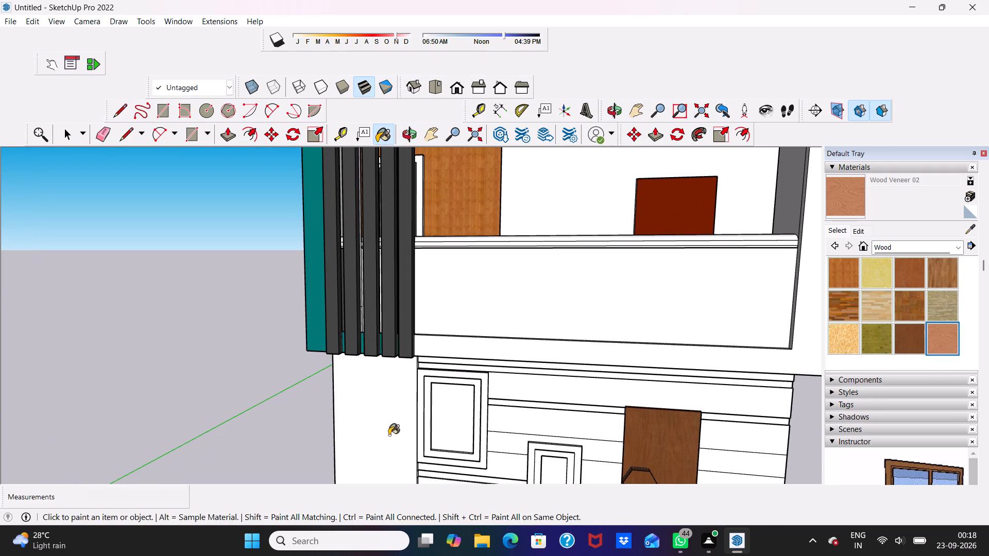
click(389, 435)
Paint the narrow inner side and the thin base strip of the ground-floor wall section below the slats with Wood Veneer 02.
scroll(396, 404, down, 9)
scroll(396, 413, up, 12)
scroll(403, 423, down, 1)
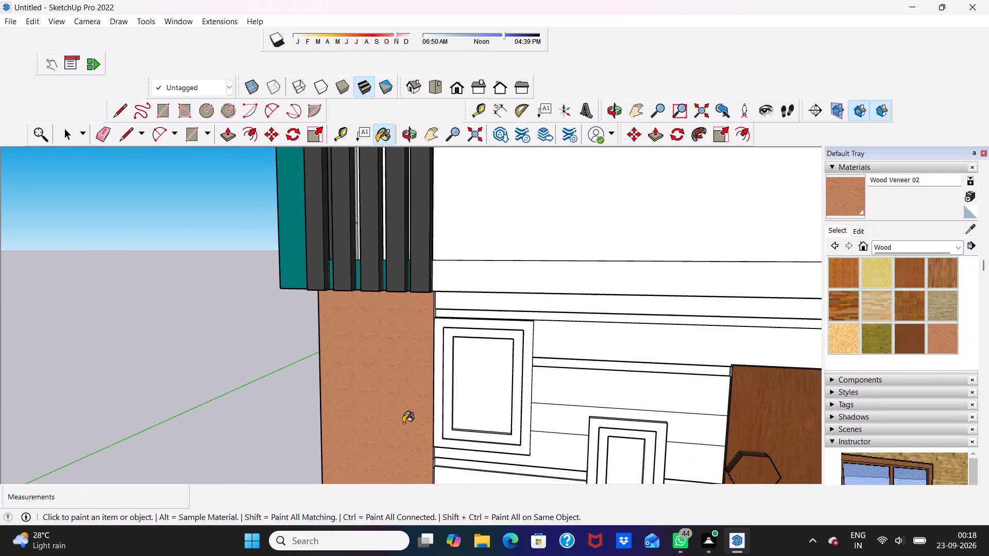
middle_drag(403, 423, 351, 394)
scroll(416, 303, up, 4)
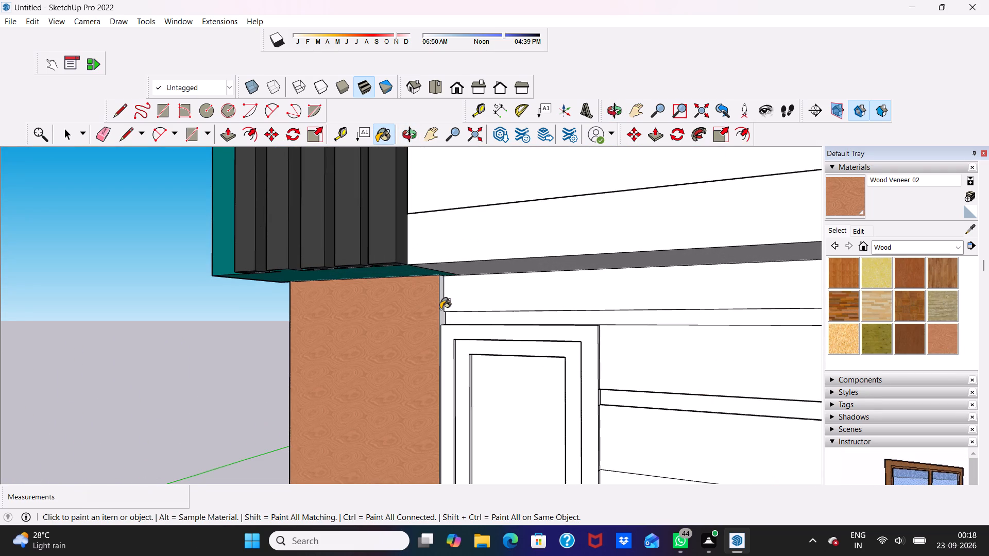
click(440, 309)
scroll(441, 315, down, 10)
middle_drag(367, 371, 513, 314)
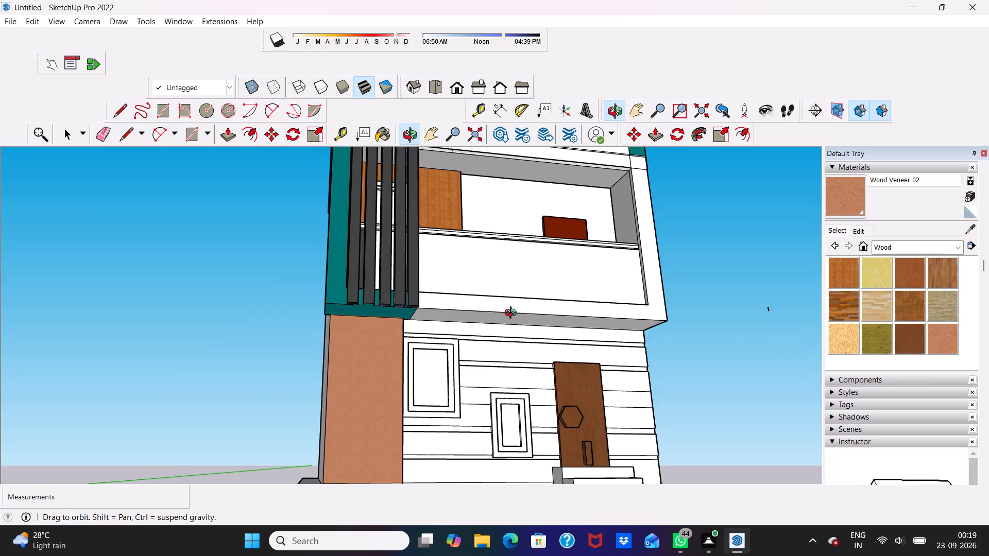
middle_drag(513, 314, 503, 327)
scroll(452, 362, up, 1)
scroll(391, 390, down, 5)
scroll(345, 452, up, 9)
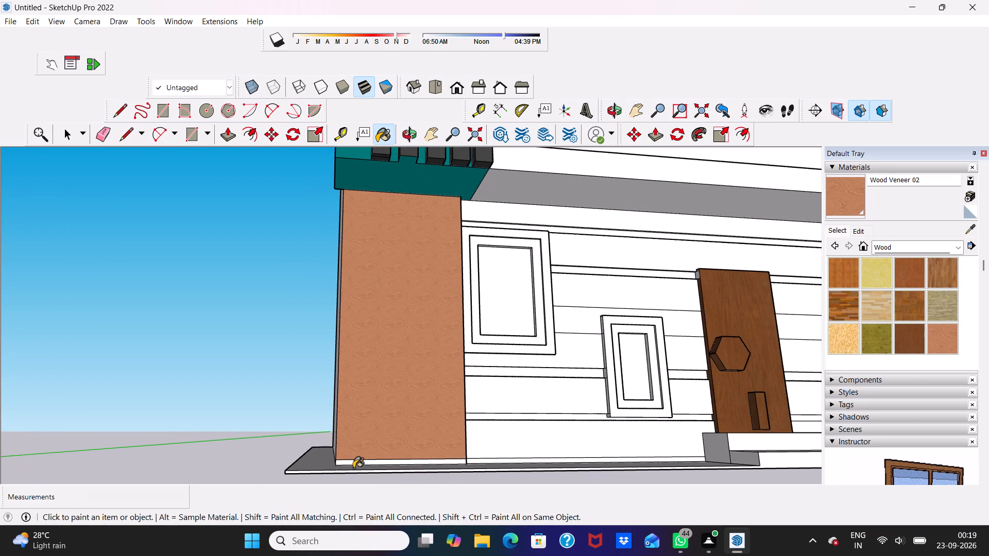
click(357, 463)
Paint the house's large outer side wall beside the slatted corner with Wood Veneer 02.
scroll(359, 448, down, 5)
middle_drag(352, 436, 440, 428)
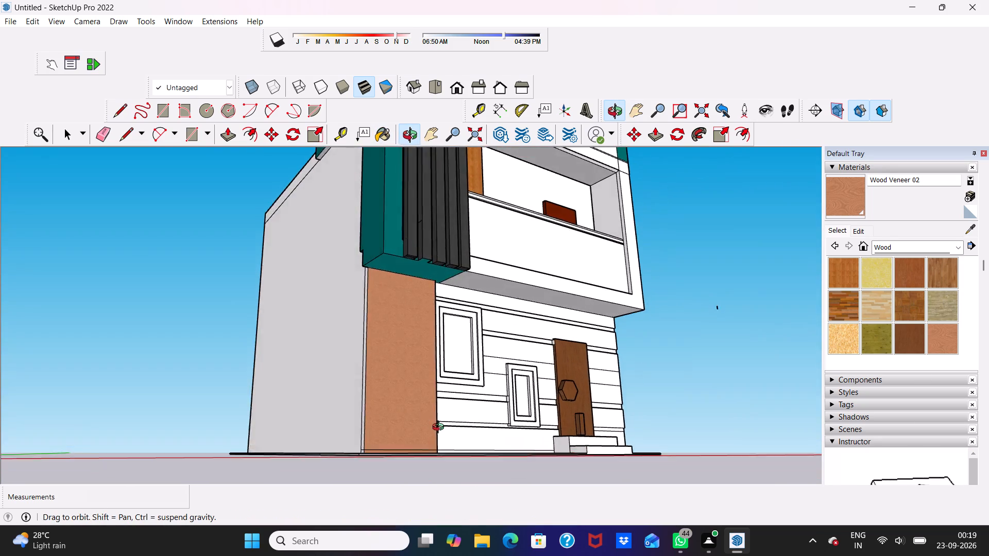
middle_drag(440, 428, 439, 427)
scroll(361, 369, up, 4)
click(365, 339)
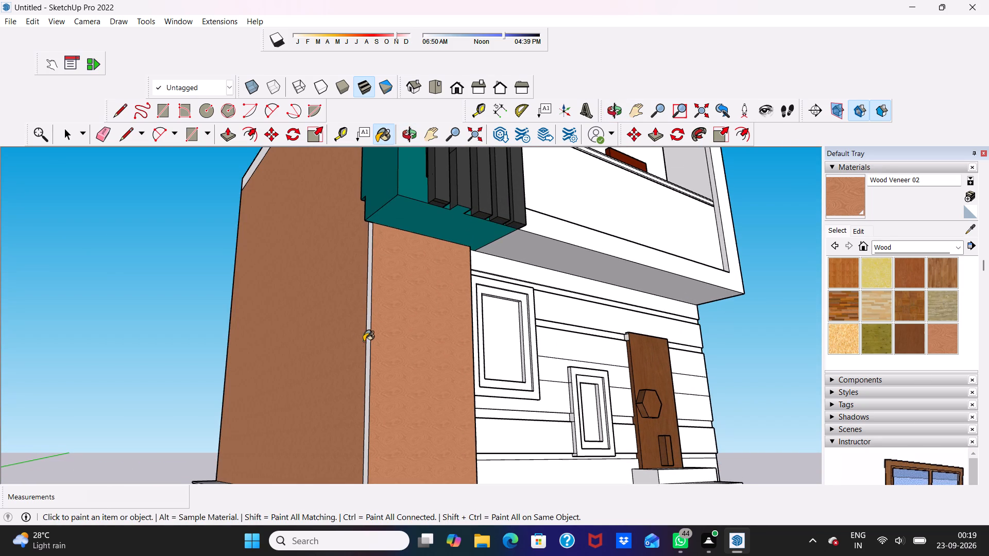
Undo the outer side wall's paint and paint only the narrow vertical edge strip beside the ground-floor wall section with Wood Veneer 02.
key(ctrl+z)
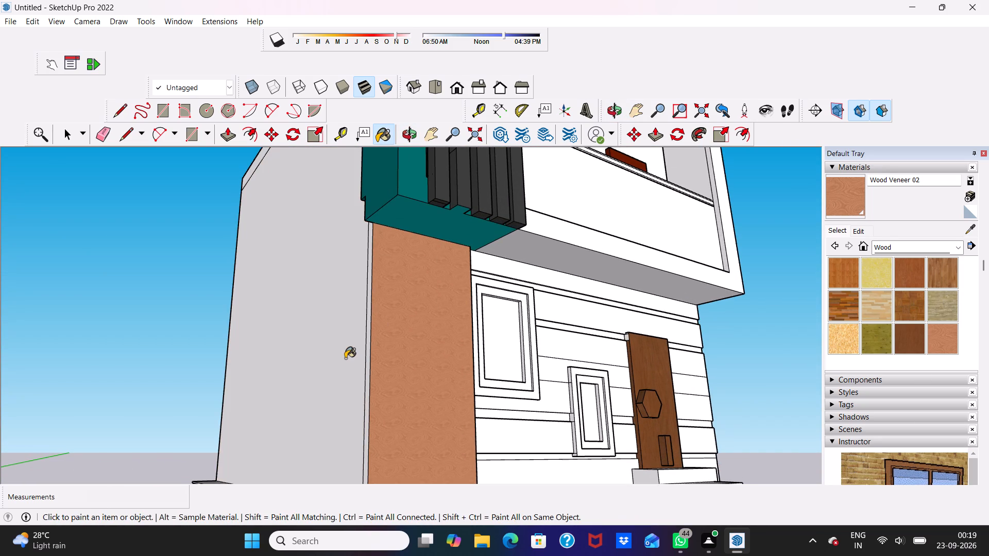
click(368, 349)
scroll(368, 348, up, 2)
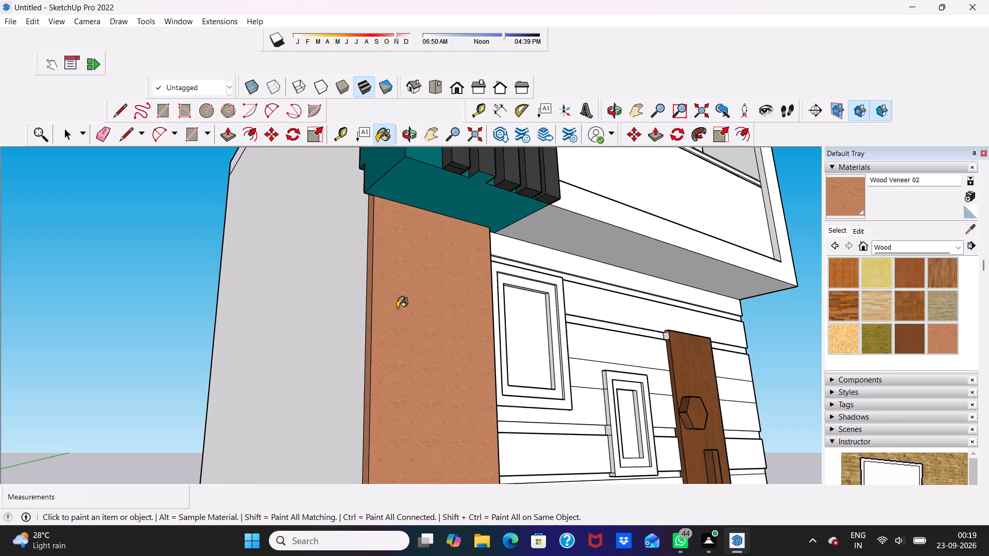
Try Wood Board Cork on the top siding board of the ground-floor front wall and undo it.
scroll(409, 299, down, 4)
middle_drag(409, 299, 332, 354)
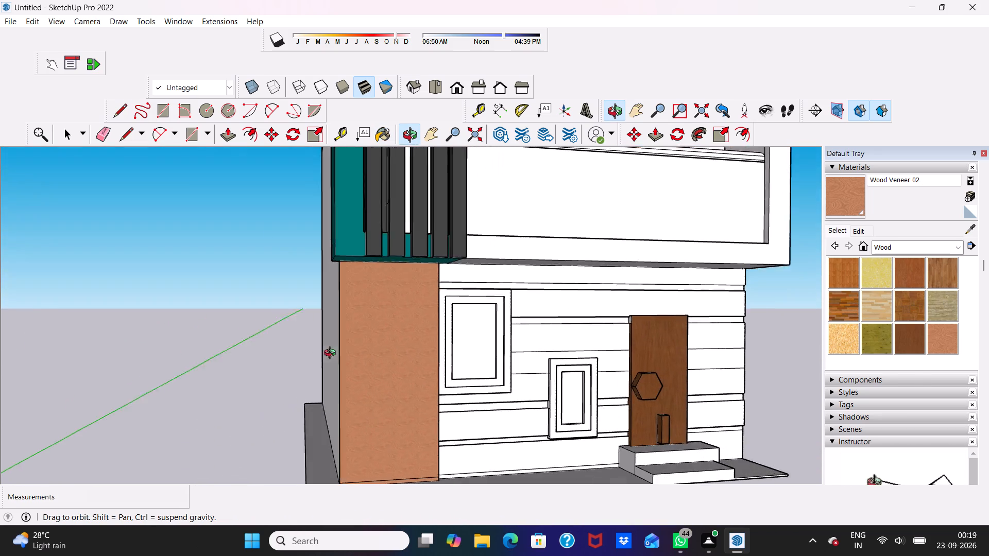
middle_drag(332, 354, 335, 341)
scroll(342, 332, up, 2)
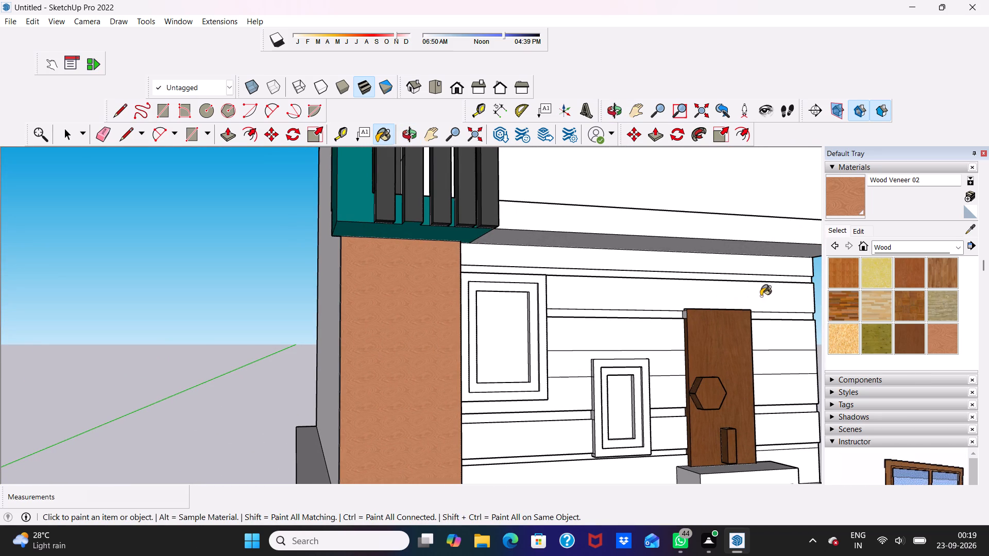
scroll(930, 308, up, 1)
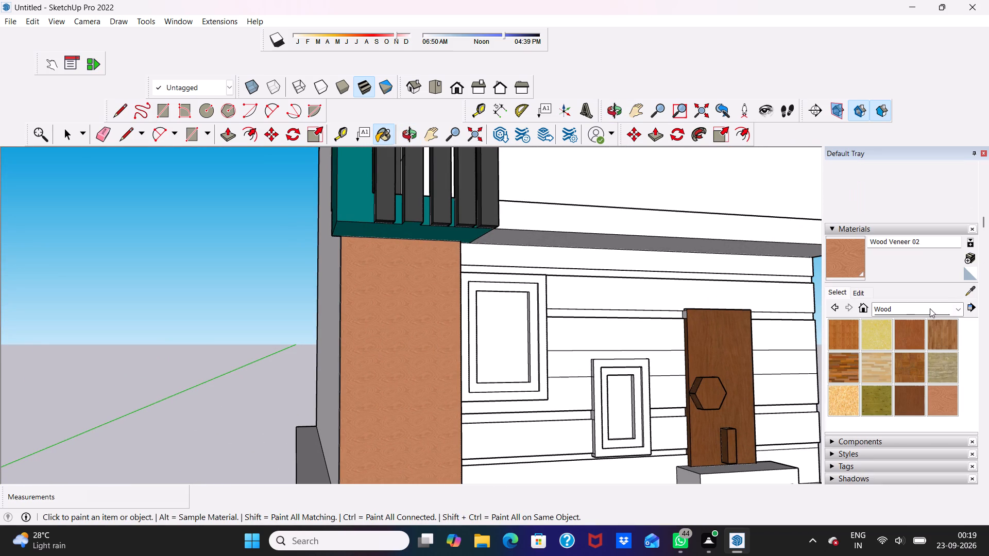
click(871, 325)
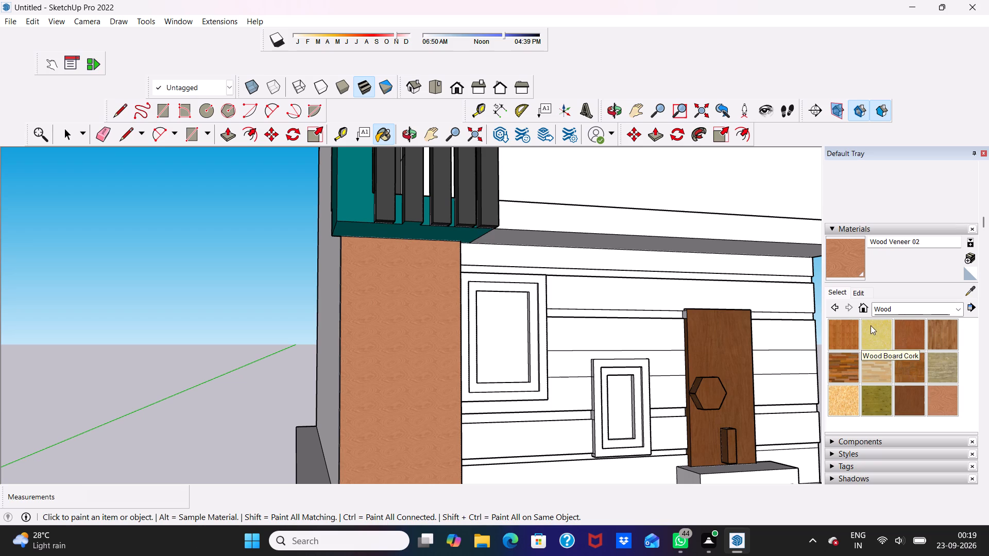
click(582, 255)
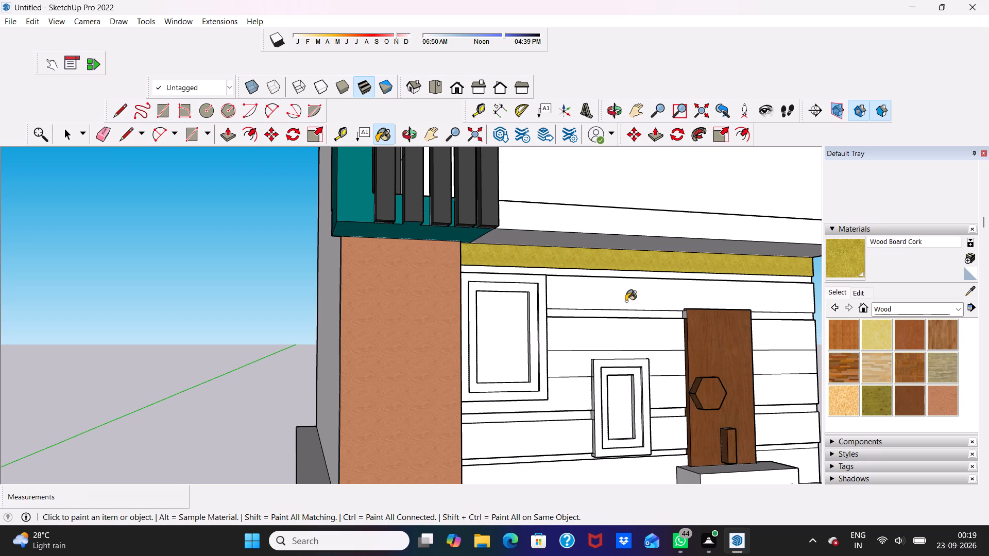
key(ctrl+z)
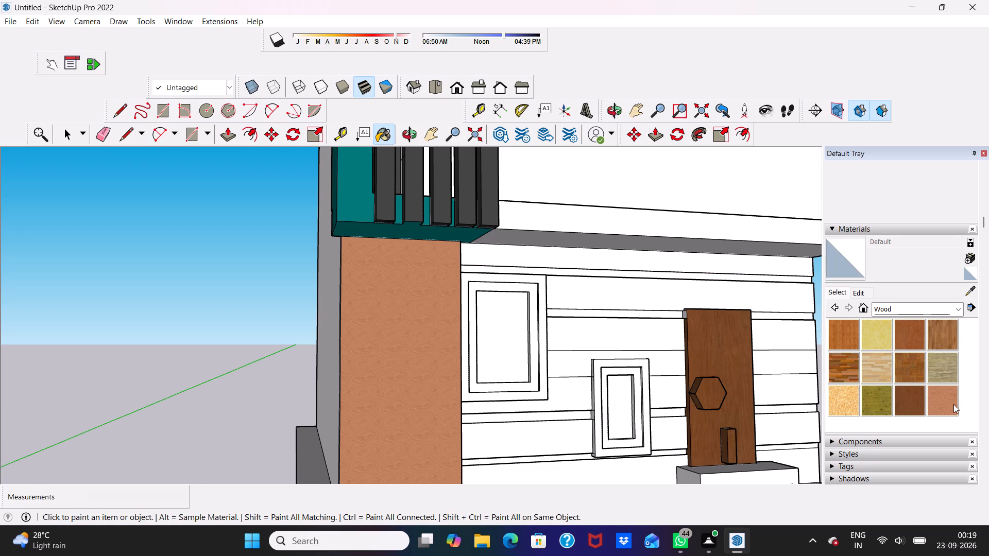
Paint the upper siding boards of the ground-floor front wall with Wood OSB, down to the board beneath the large window.
click(849, 413)
scroll(615, 280, up, 2)
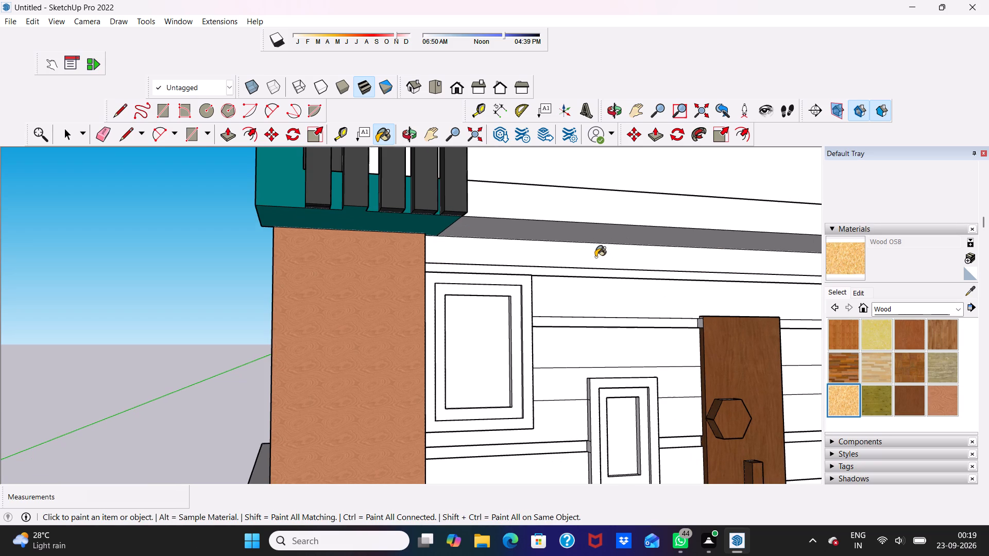
click(595, 257)
scroll(619, 281, up, 5)
click(615, 286)
scroll(615, 286, down, 5)
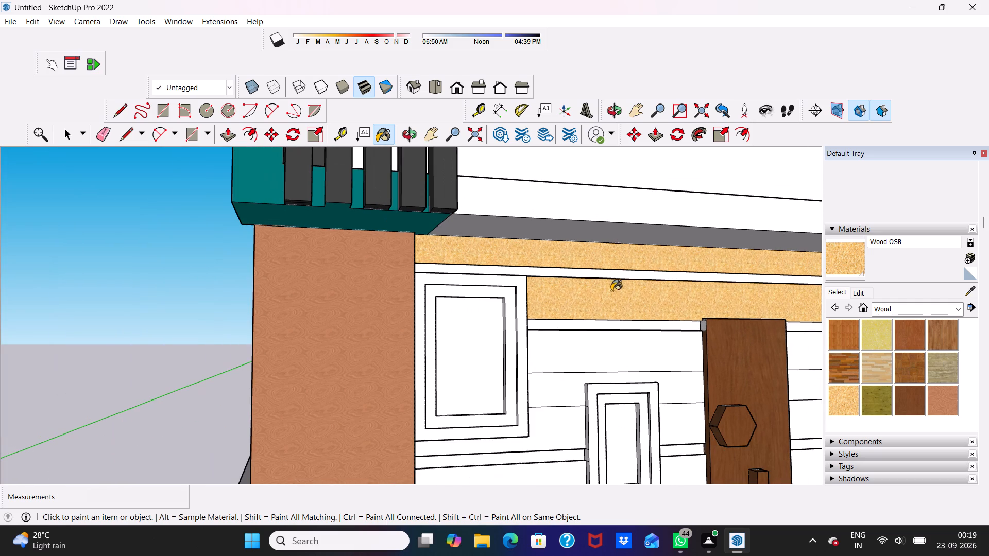
click(612, 358)
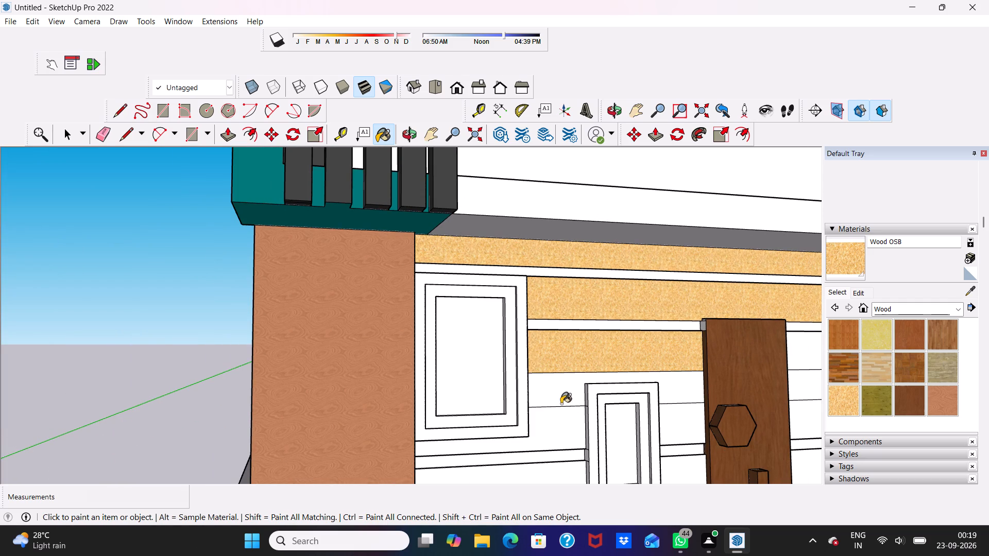
click(560, 402)
click(551, 447)
Paint the lower siding boards, the grooves between them and the base strip below the windows with Wood OSB.
scroll(551, 424, down, 10)
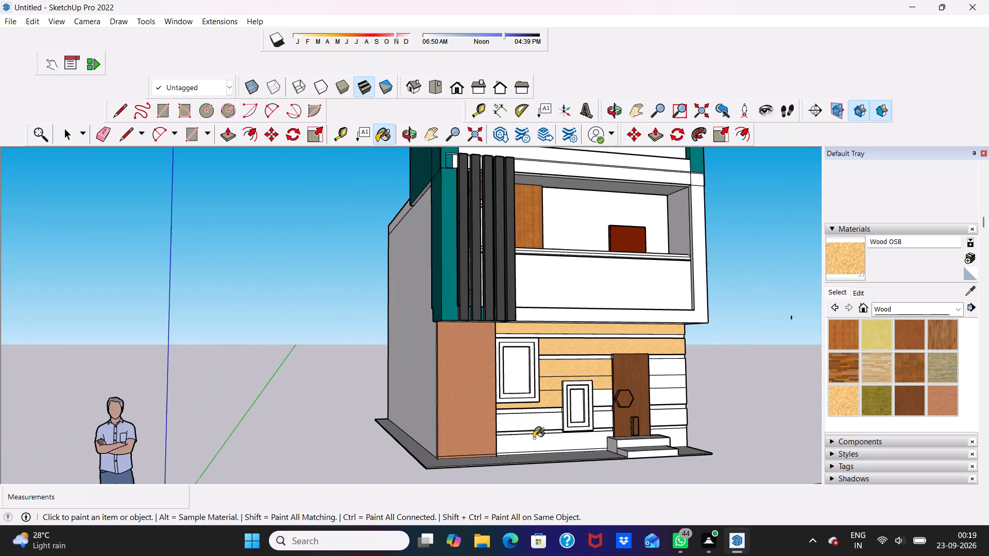
click(523, 422)
scroll(523, 420, up, 5)
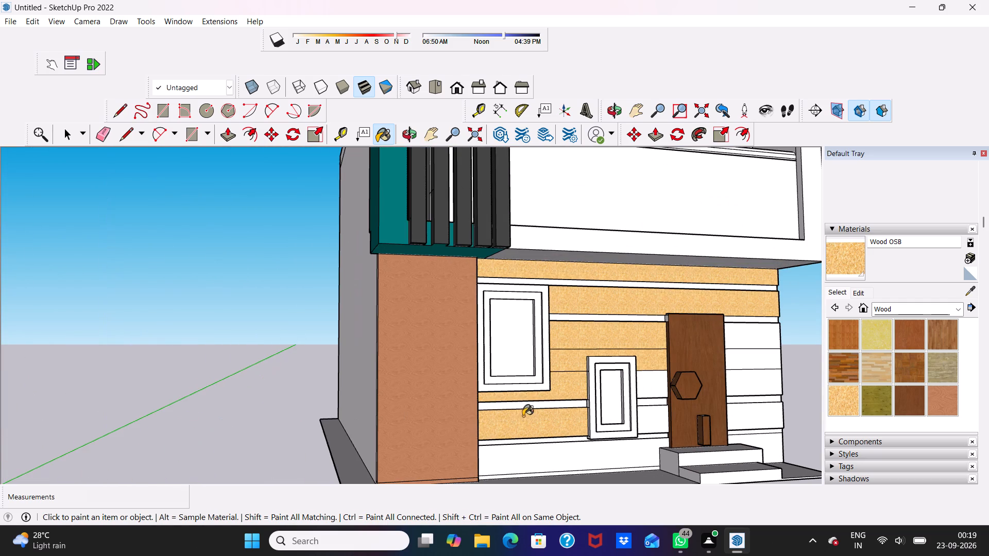
click(525, 407)
scroll(526, 414, up, 3)
click(528, 484)
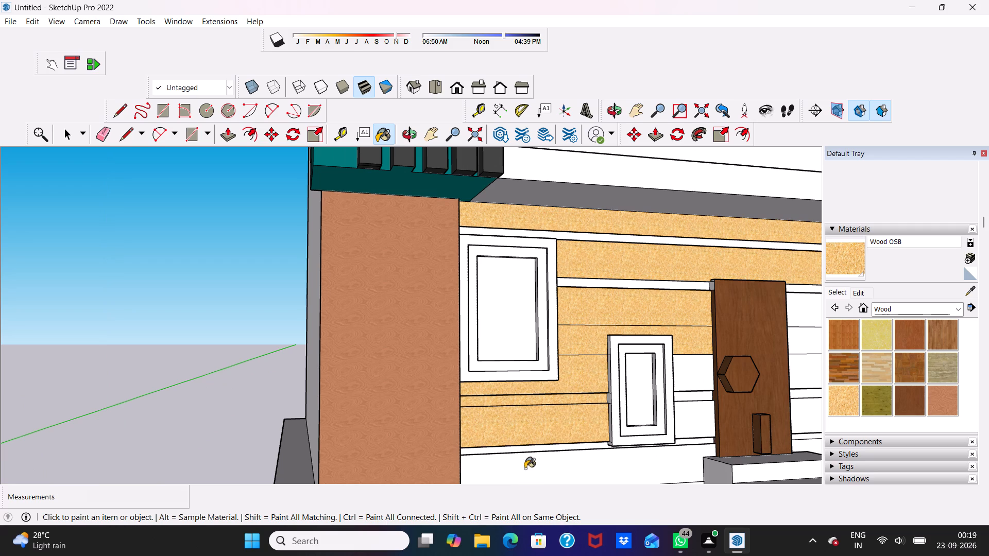
scroll(490, 442, down, 2)
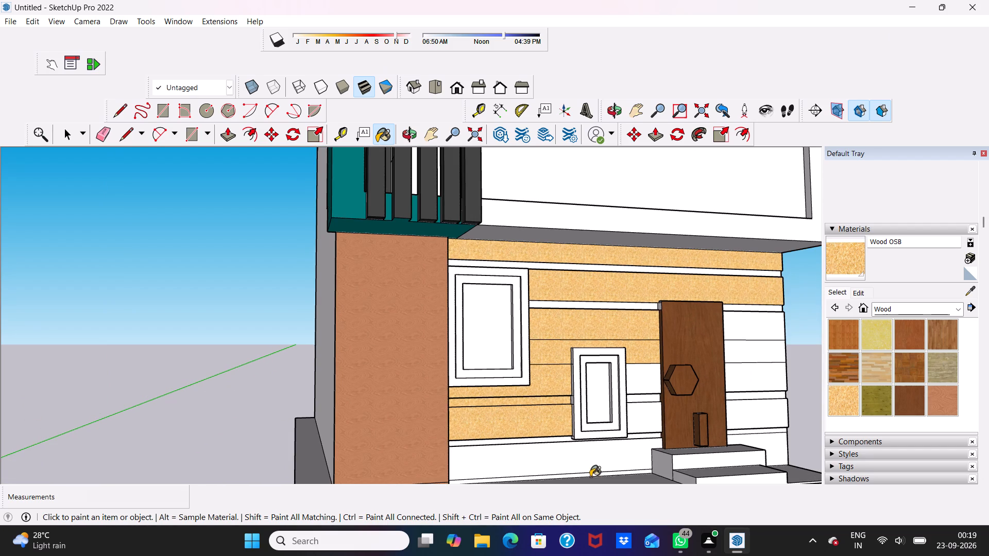
click(558, 448)
click(553, 438)
scroll(551, 453, up, 2)
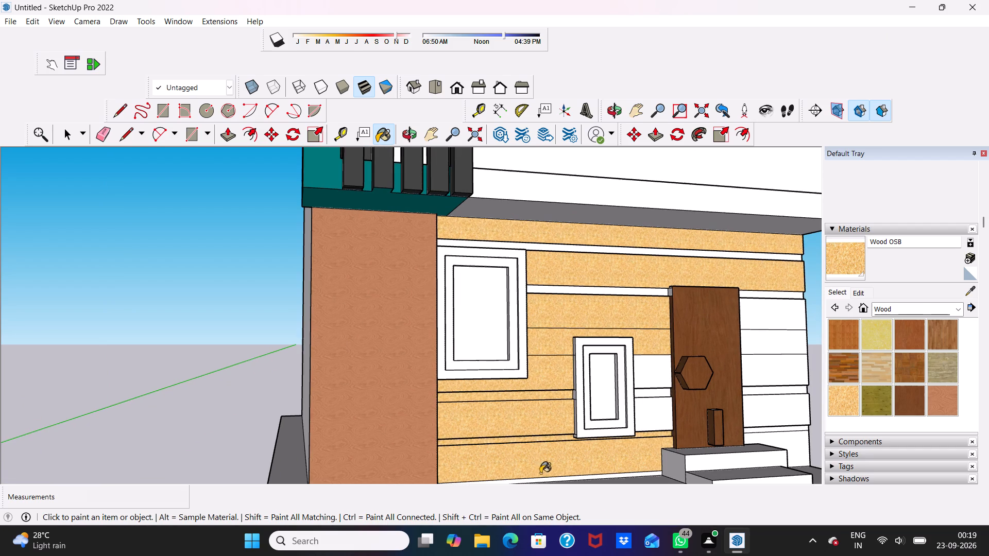
scroll(540, 473, up, 1)
scroll(567, 475, down, 4)
scroll(571, 479, up, 1)
click(571, 479)
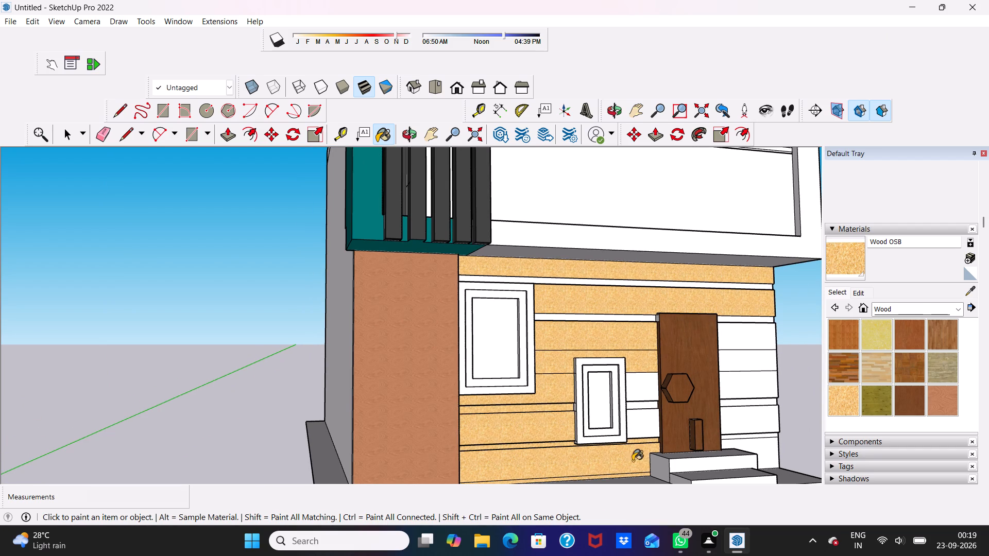
Paint the remaining siding boards and groove between the small window and the front door with Wood OSB.
click(642, 424)
click(641, 384)
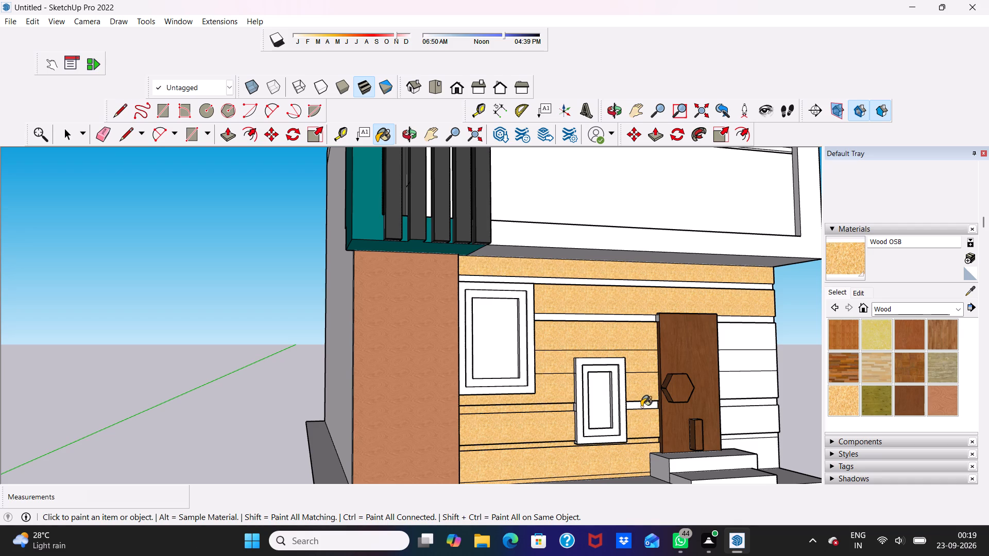
click(641, 405)
Paint the siding boards and grooves between the front door and the far corner of the wall with Wood OSB.
scroll(752, 390, up, 1)
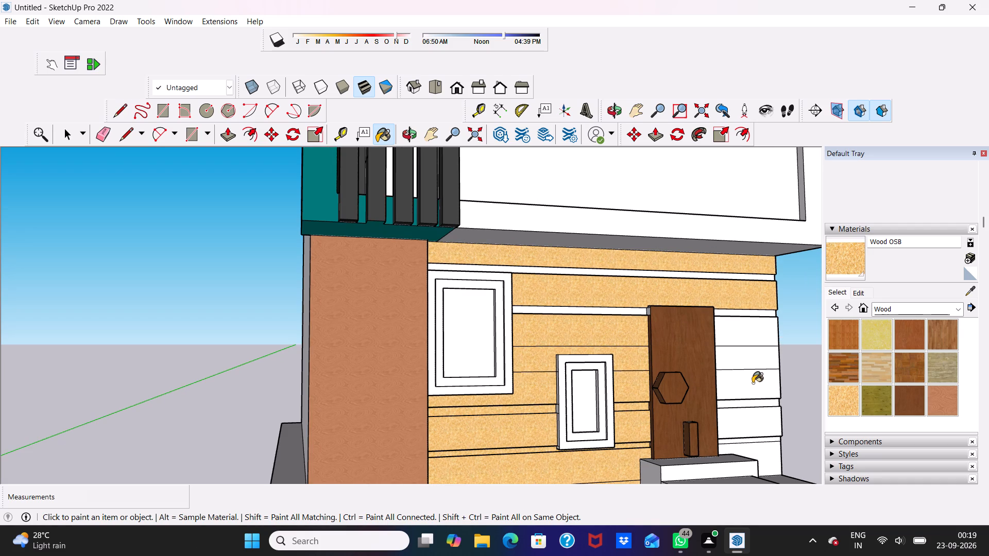
drag(753, 383, 760, 391)
click(766, 431)
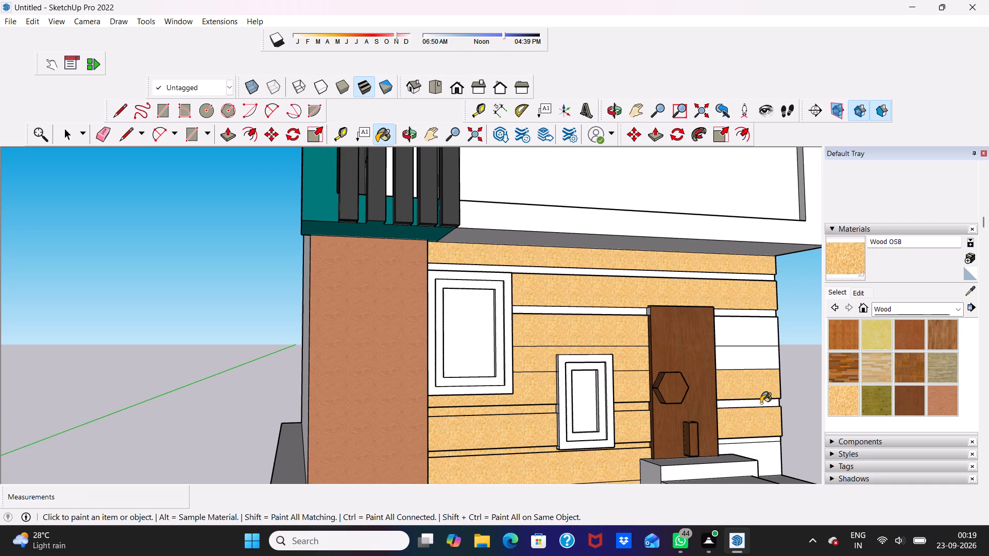
click(761, 403)
scroll(752, 457, up, 4)
click(757, 446)
click(759, 433)
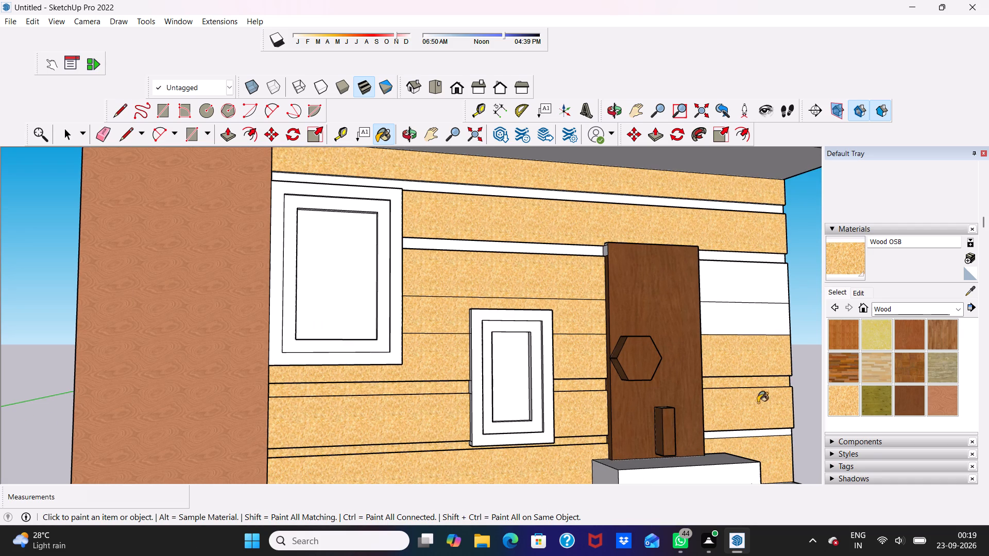
click(771, 321)
click(761, 276)
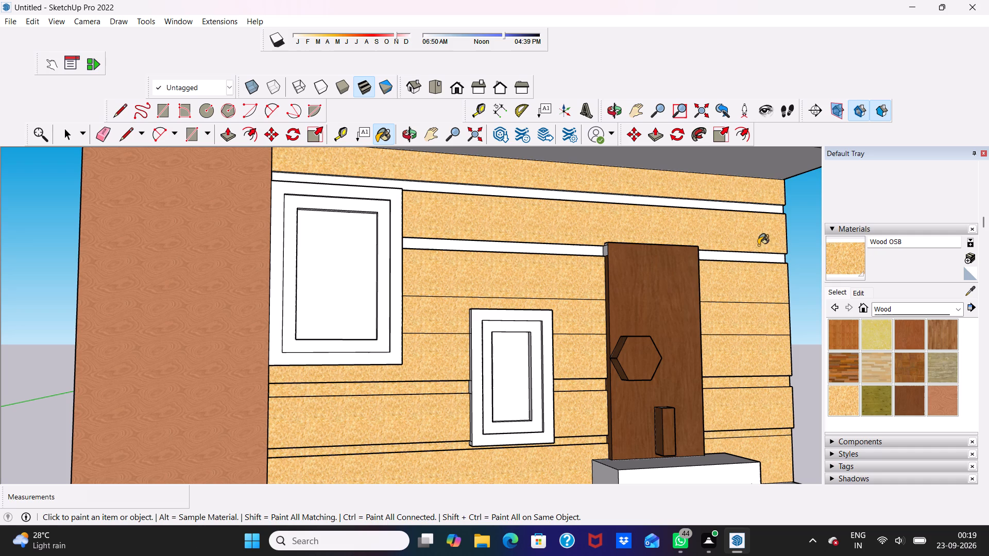
click(760, 255)
Paint the two remaining upper siding grooves and the small exposed patch beside the door's top corner with Wood OSB.
scroll(747, 222, up, 1)
click(741, 208)
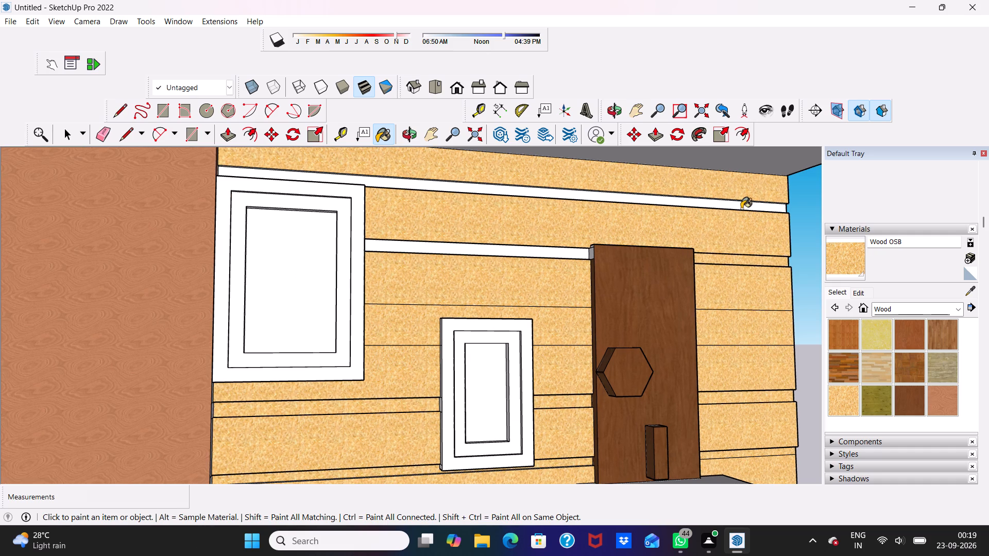
scroll(554, 236, up, 1)
click(519, 257)
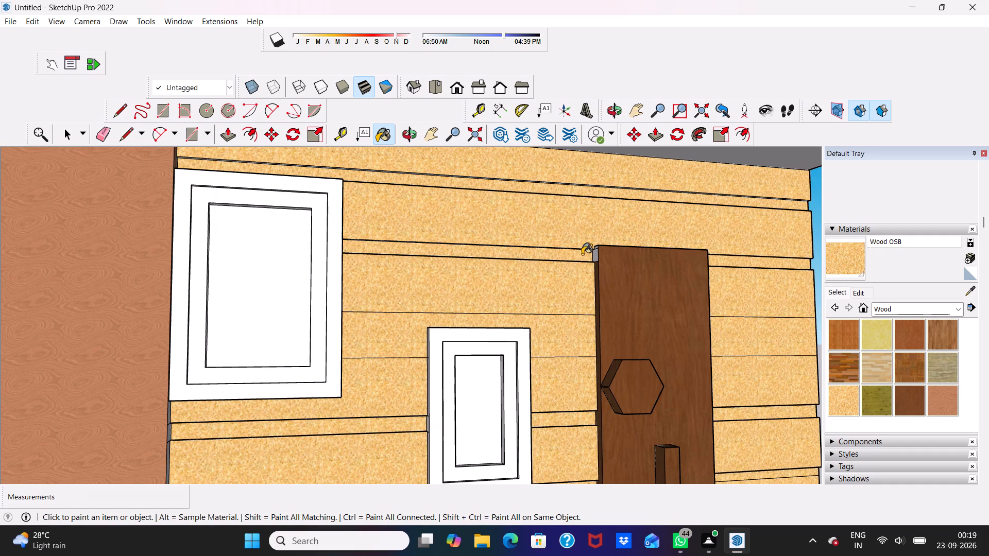
click(592, 254)
scroll(579, 251, down, 10)
Paint the front face of the upper wall above the balcony slats with Wood Veneer 02.
middle_drag(579, 291, 545, 324)
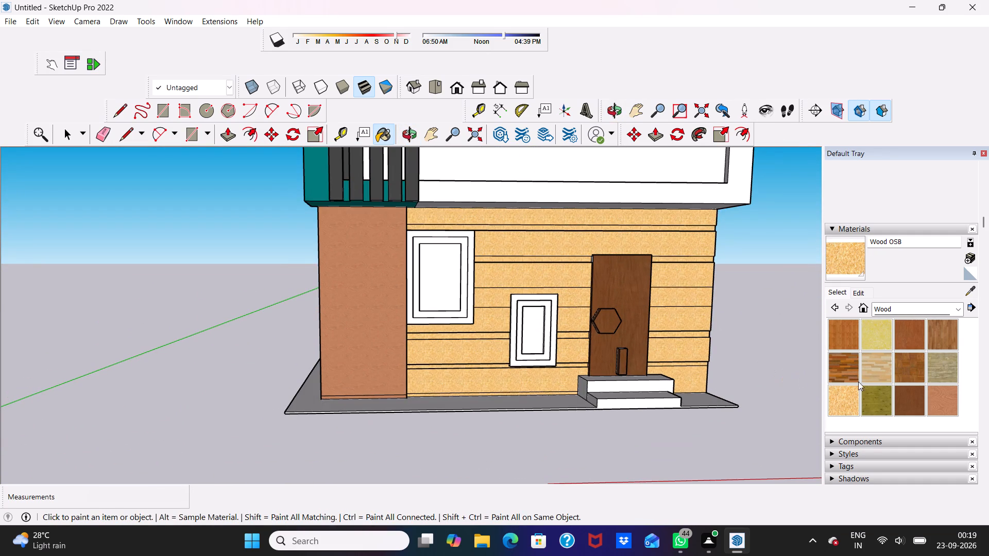
scroll(858, 381, up, 1)
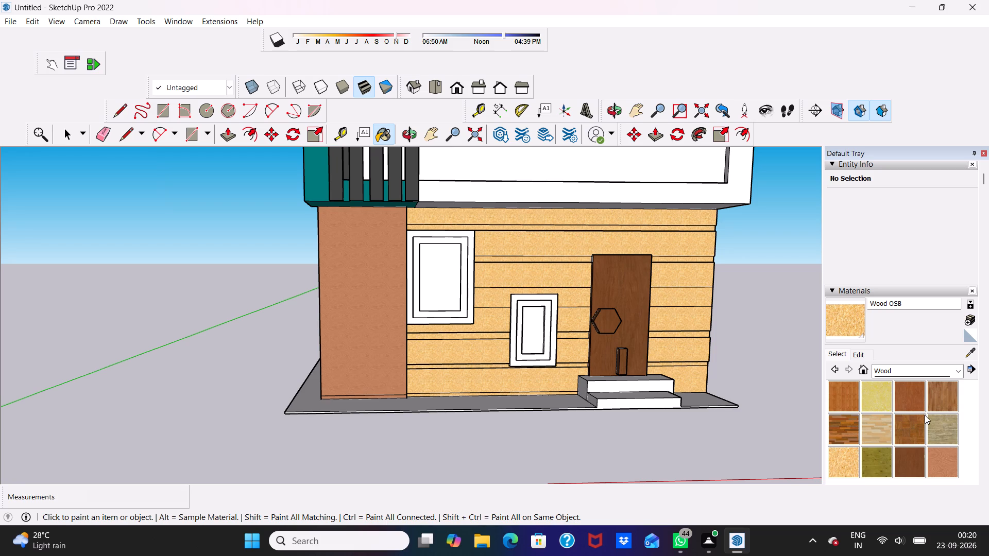
scroll(911, 420, down, 5)
scroll(686, 472, up, 3)
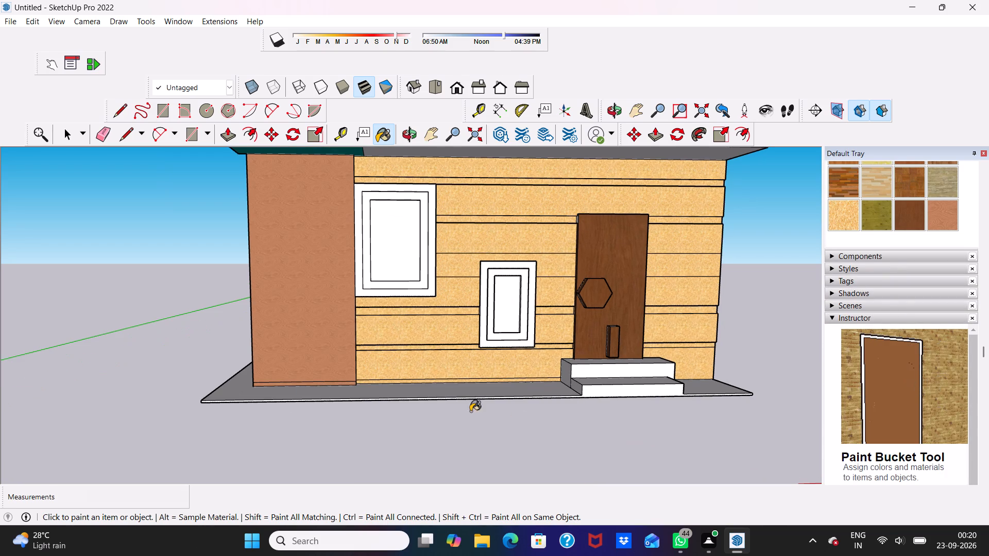
middle_drag(363, 319, 404, 377)
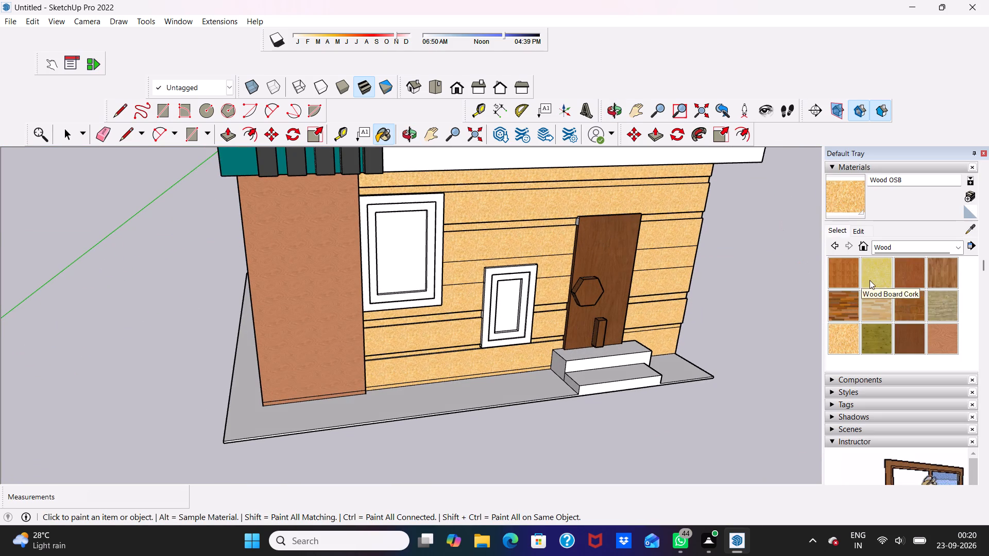
click(944, 341)
scroll(454, 376, down, 4)
scroll(431, 431, down, 5)
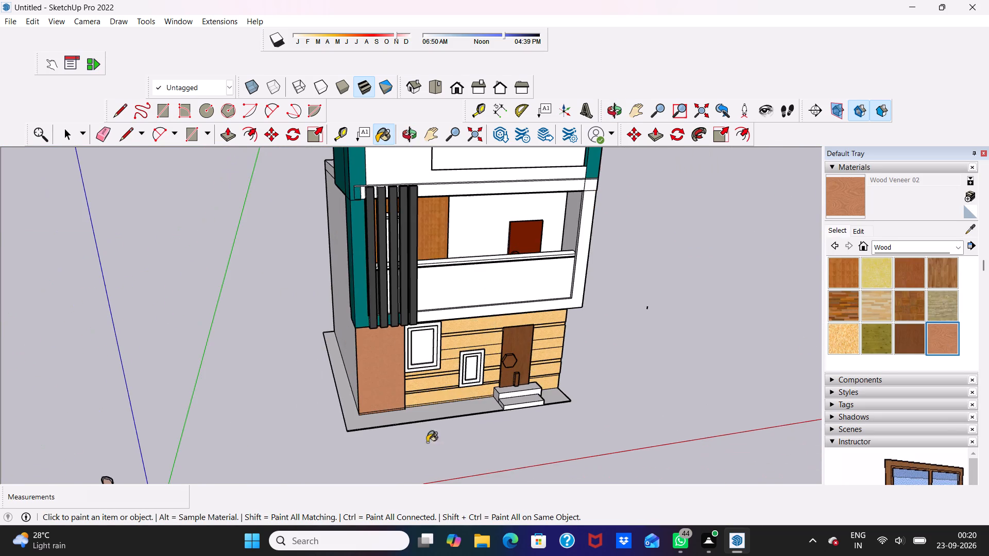
scroll(395, 239, up, 2)
scroll(386, 190, down, 10)
scroll(397, 164, up, 10)
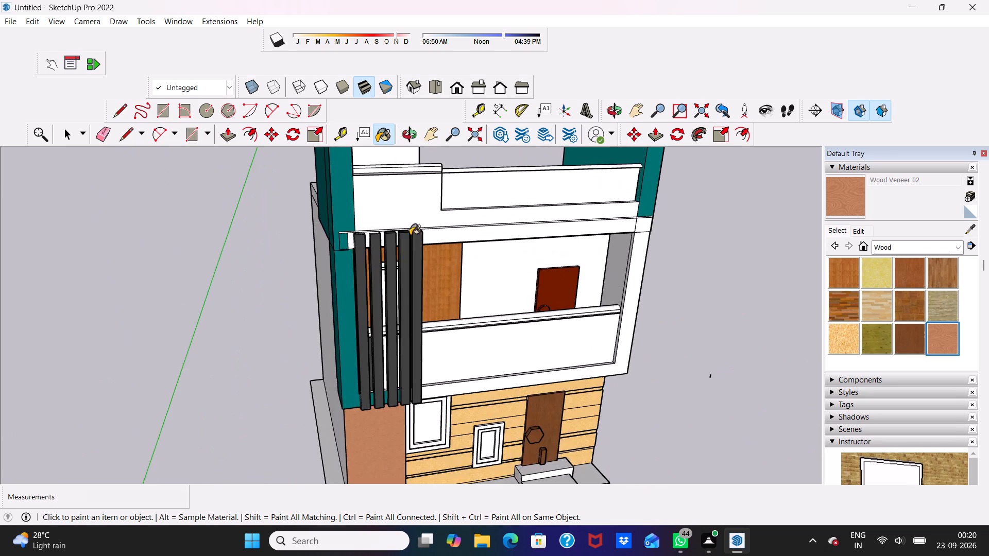
scroll(410, 235, up, 4)
click(397, 188)
Paint the bottom ledge of the upper wall's opening and the thin ledge above the slats with Wood Veneer 02.
scroll(457, 225, up, 9)
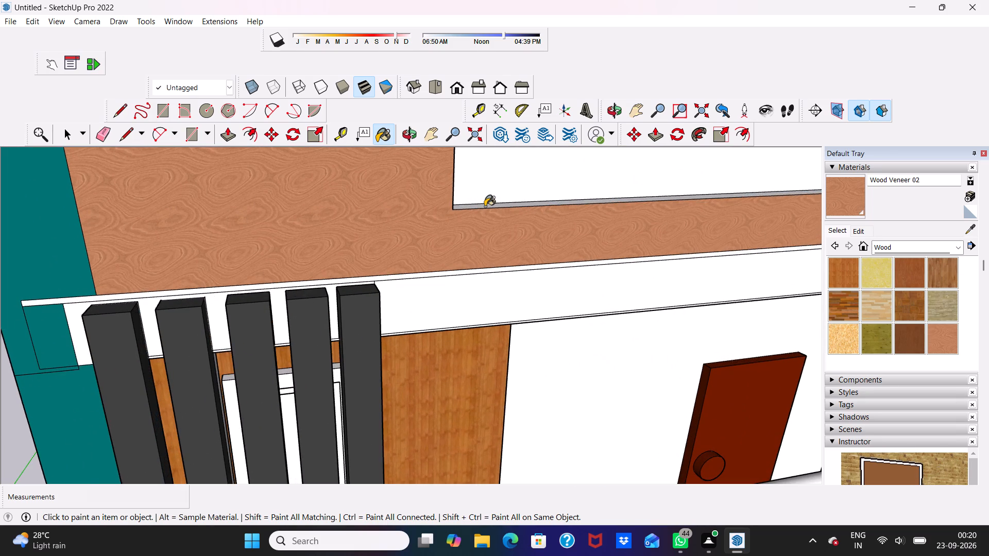
click(485, 206)
scroll(490, 211, down, 6)
middle_drag(542, 252, 492, 185)
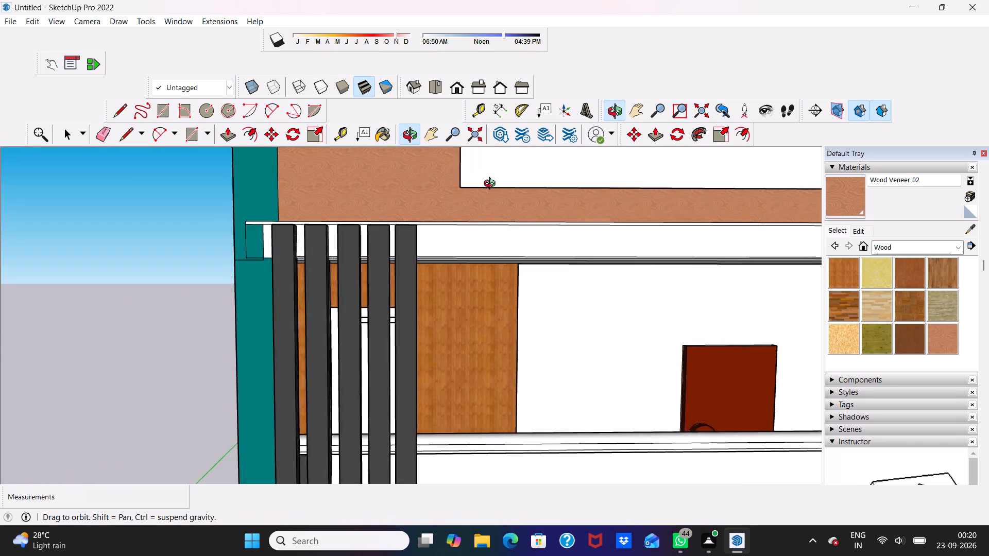
middle_drag(492, 185, 451, 250)
scroll(451, 250, up, 4)
scroll(322, 281, up, 4)
click(291, 250)
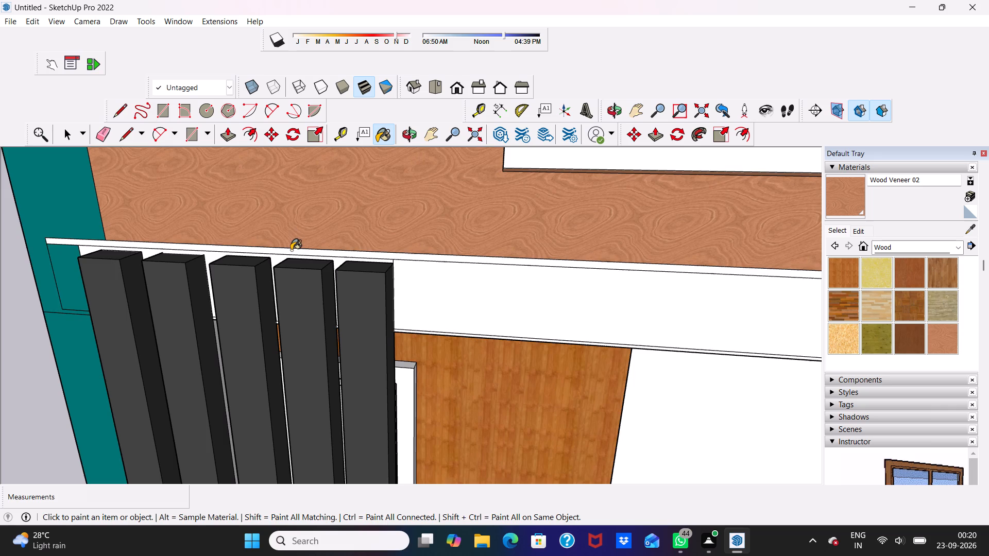
scroll(292, 250, down, 4)
scroll(342, 229, down, 3)
scroll(205, 239, up, 4)
scroll(233, 240, down, 2)
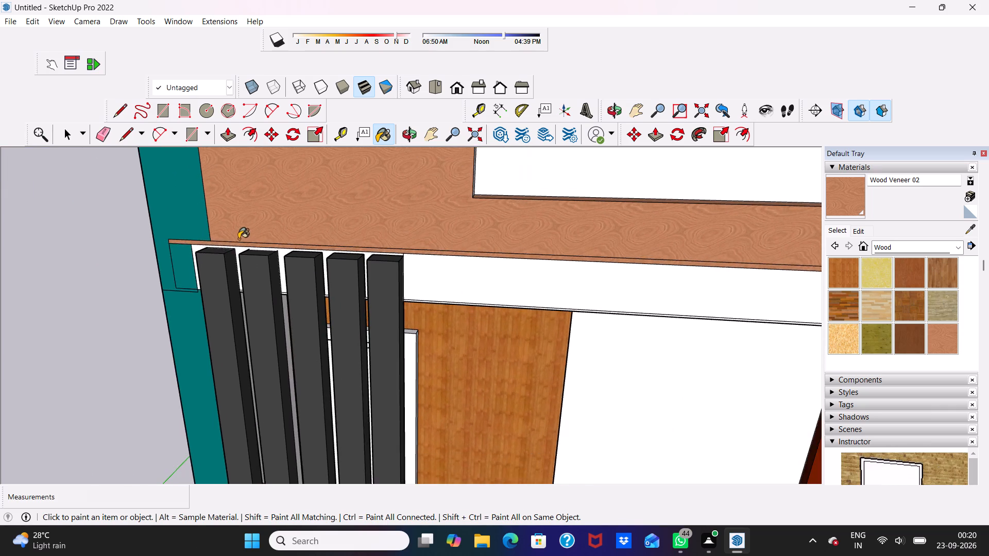
middle_drag(238, 239, 413, 250)
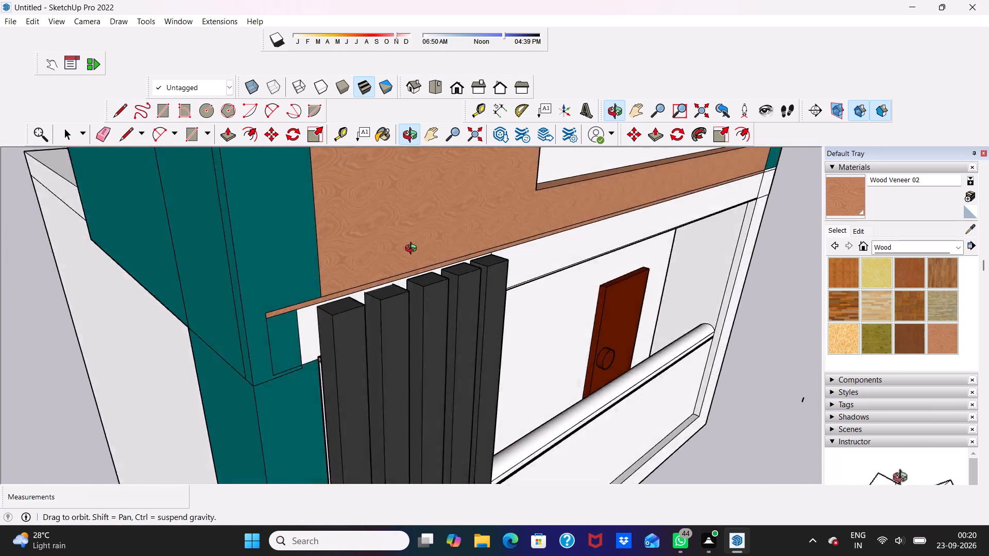
Paint the inner frame of the ground-floor window beside the veneer-clad pillar with Wood Cherry Original.
middle_drag(413, 250, 339, 243)
scroll(470, 362, down, 7)
middle_drag(538, 363, 519, 309)
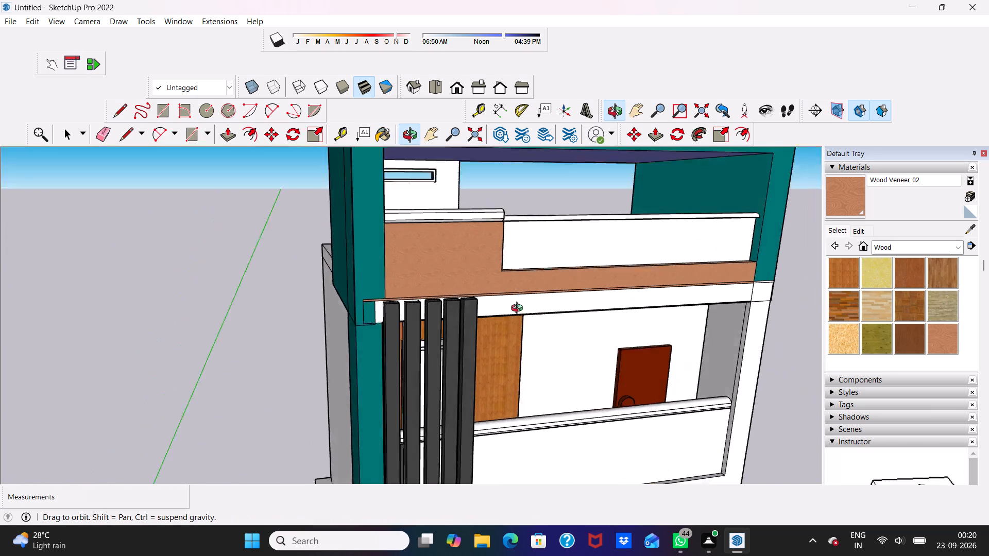
middle_drag(519, 309, 461, 242)
scroll(525, 323, down, 2)
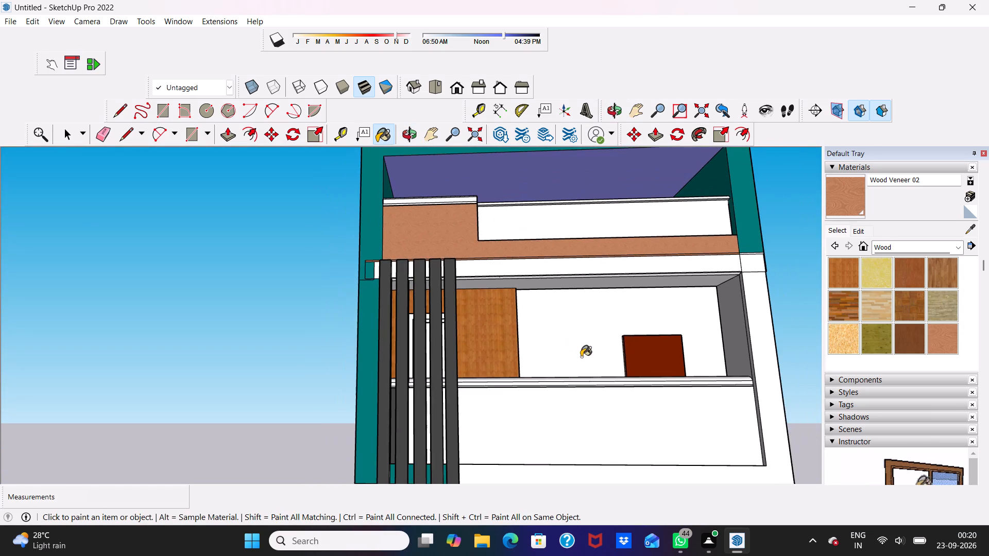
scroll(584, 358, down, 4)
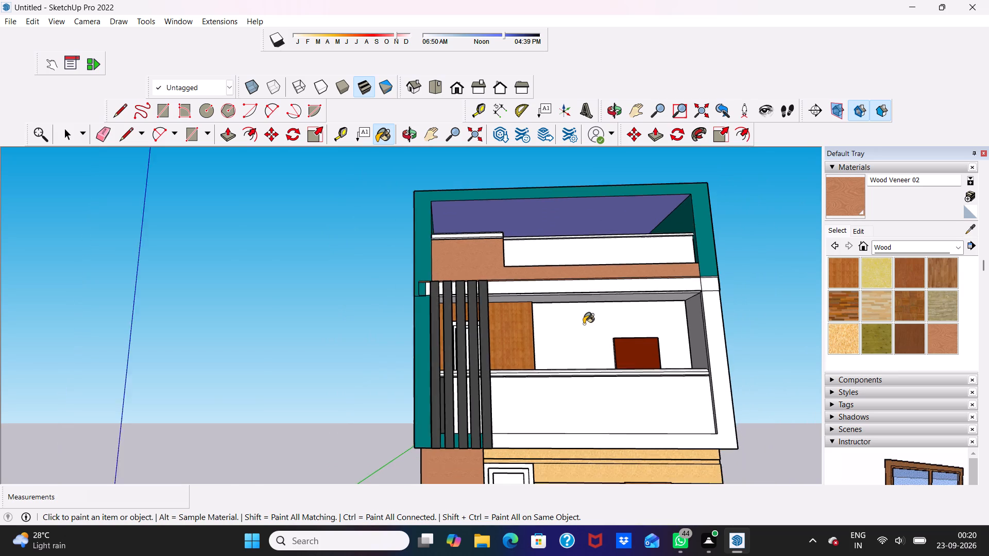
scroll(584, 324, down, 6)
scroll(936, 321, up, 1)
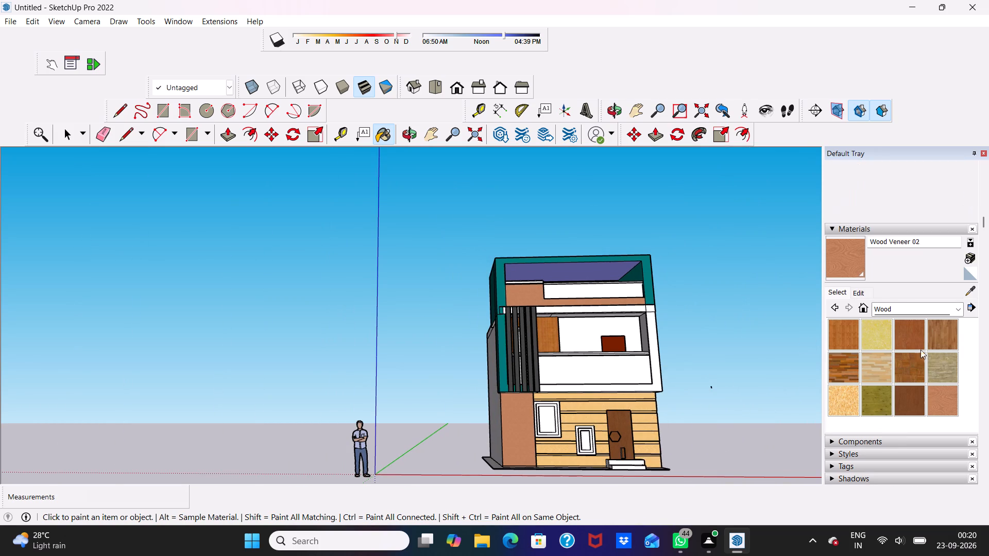
click(909, 335)
scroll(518, 437, up, 6)
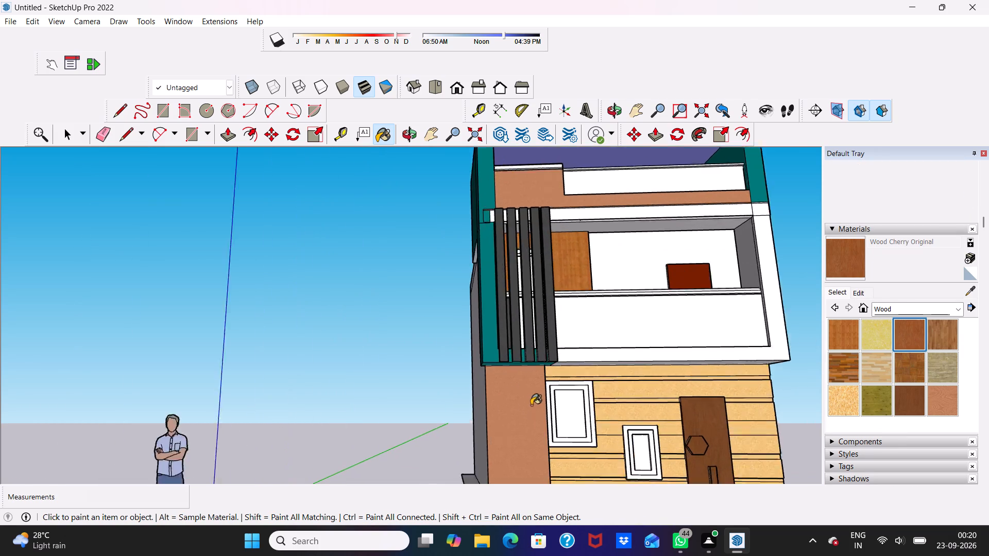
scroll(531, 405, up, 2)
scroll(584, 403, up, 4)
scroll(532, 408, up, 4)
scroll(583, 397, up, 4)
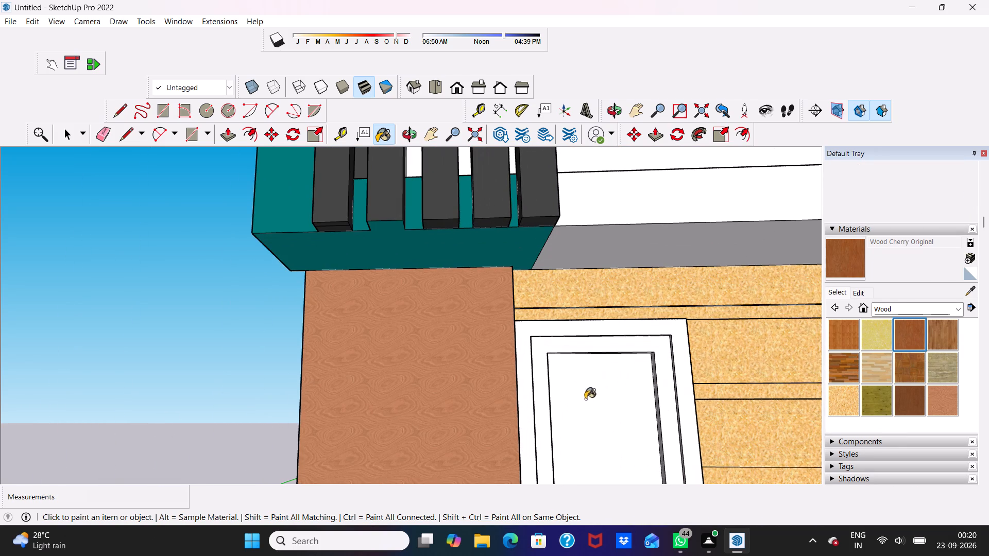
click(532, 392)
Paint both side reveals around the pane of the window beside the pillar with Wood Cherry Original.
scroll(544, 363, down, 2)
middle_drag(579, 369, 381, 407)
scroll(453, 401, up, 4)
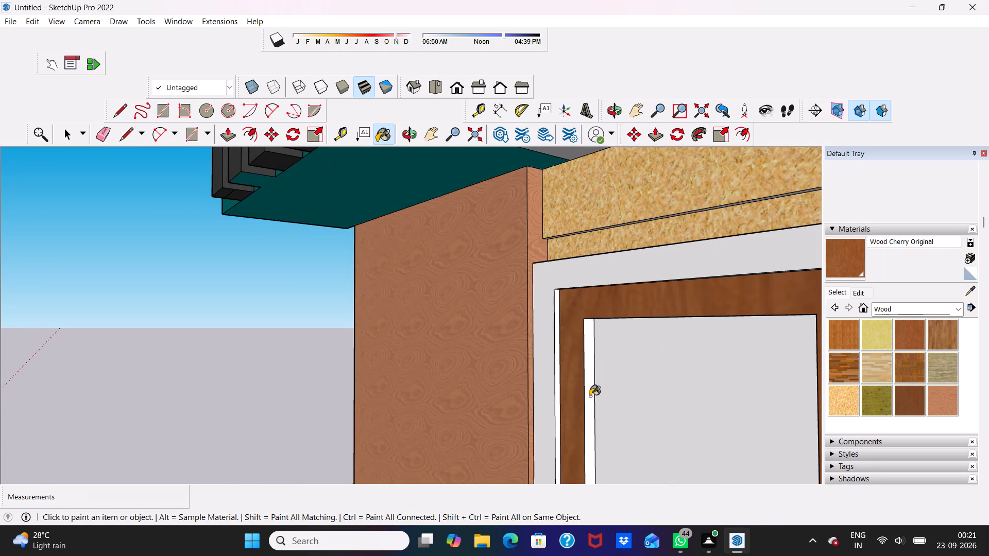
click(590, 396)
scroll(583, 358, down, 4)
middle_drag(575, 354, 805, 307)
scroll(661, 387, up, 3)
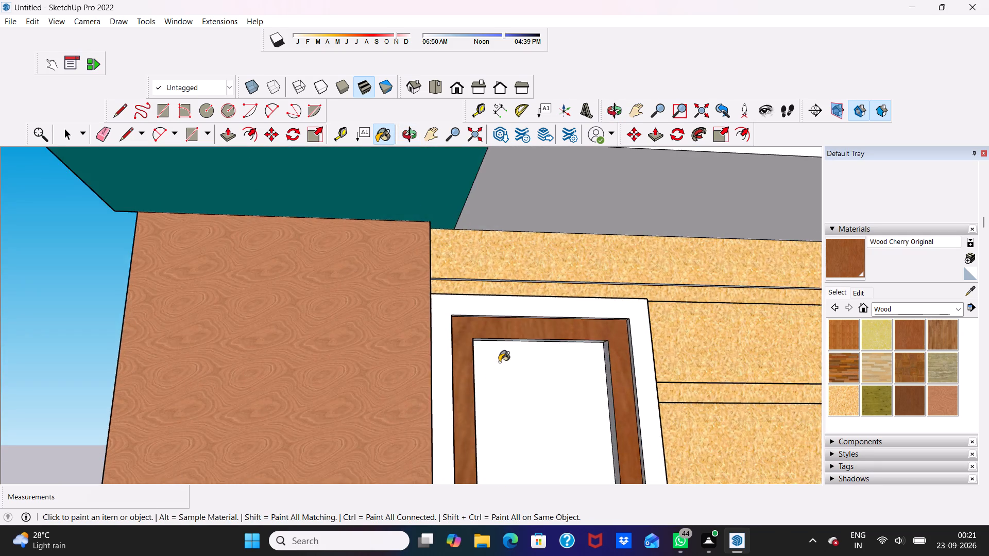
scroll(517, 362, up, 3)
click(633, 354)
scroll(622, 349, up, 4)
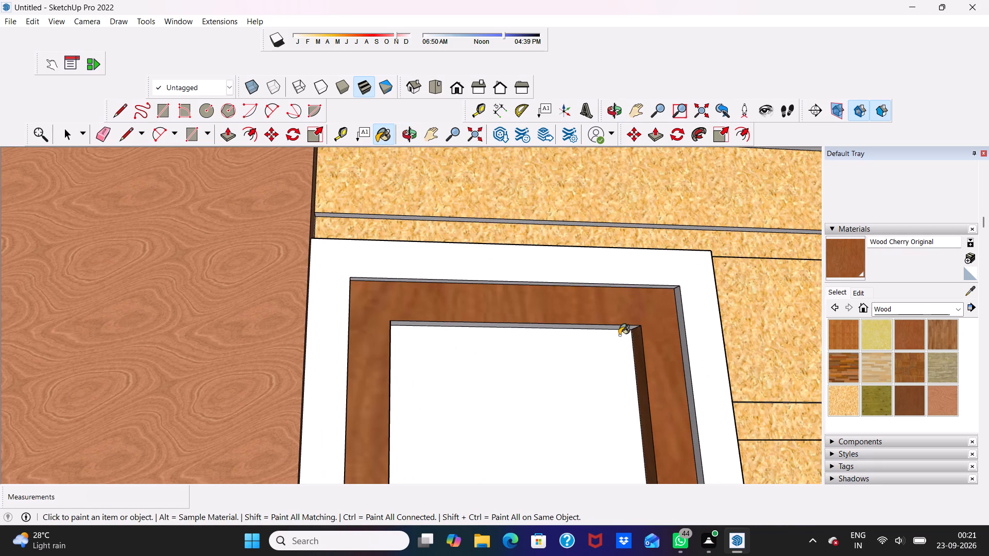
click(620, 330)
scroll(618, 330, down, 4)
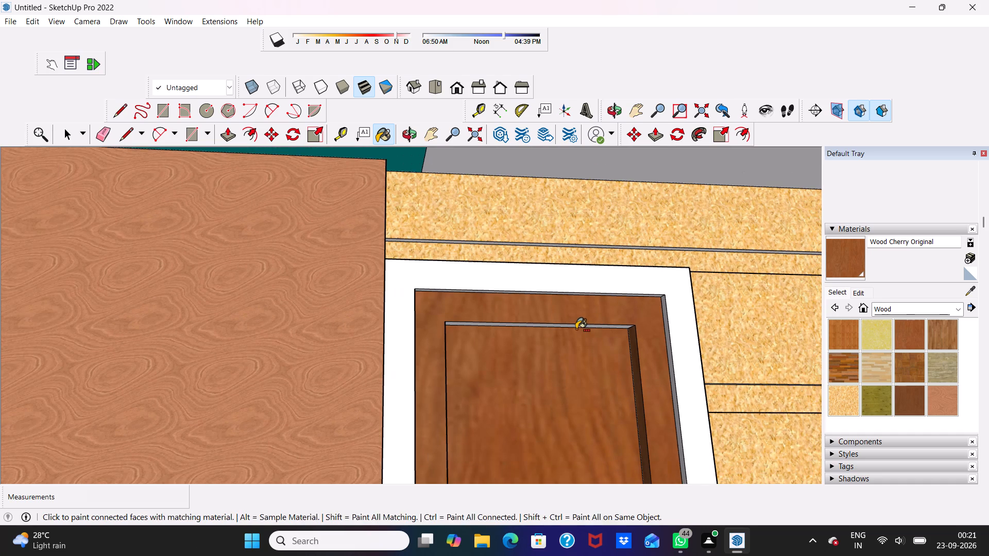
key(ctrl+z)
Paint the top and bottom reveals around the pane of the window beside the pillar with Wood Cherry Original.
scroll(573, 330, up, 9)
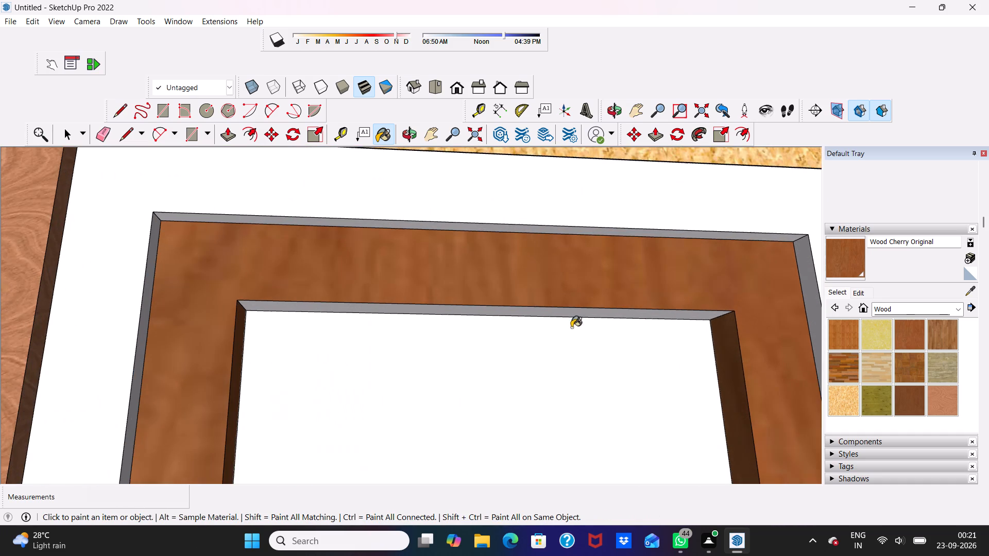
click(579, 313)
scroll(575, 312, down, 16)
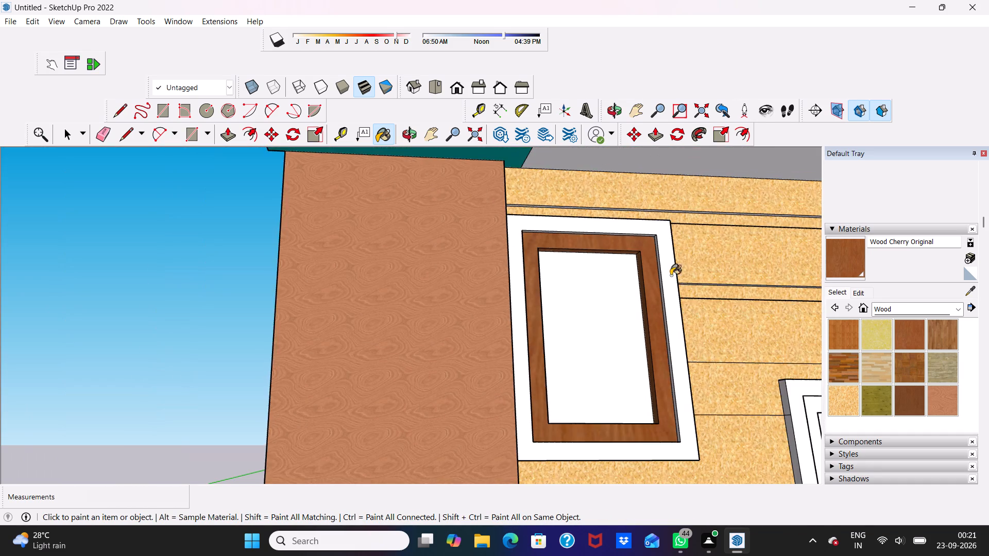
scroll(671, 275, down, 5)
middle_drag(645, 314, 644, 410)
scroll(614, 360, up, 9)
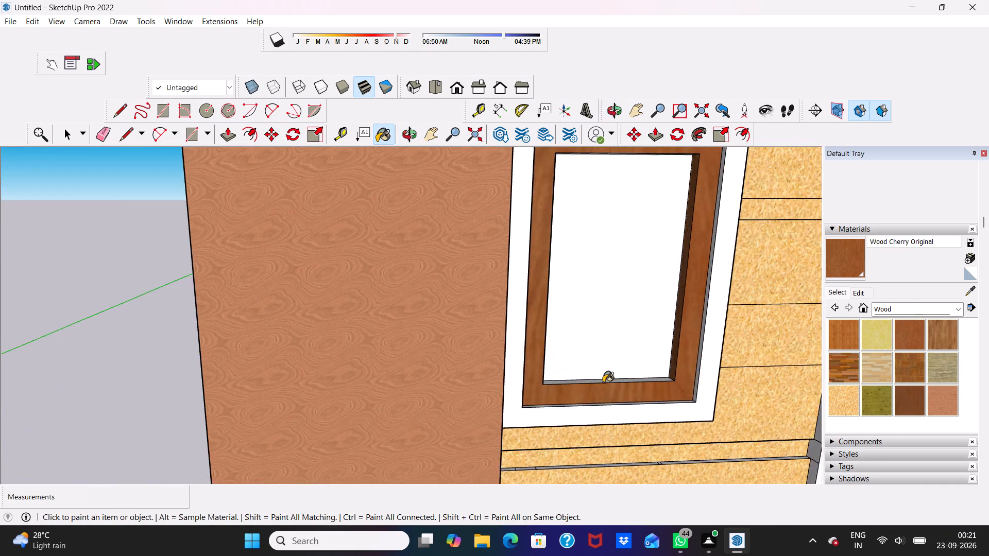
scroll(603, 383, up, 2)
click(611, 380)
Paint the inner frame of the window nearer the front door, plus its pane's bottom, door-side and top reveals, with Wood Cherry Original.
scroll(595, 353, down, 9)
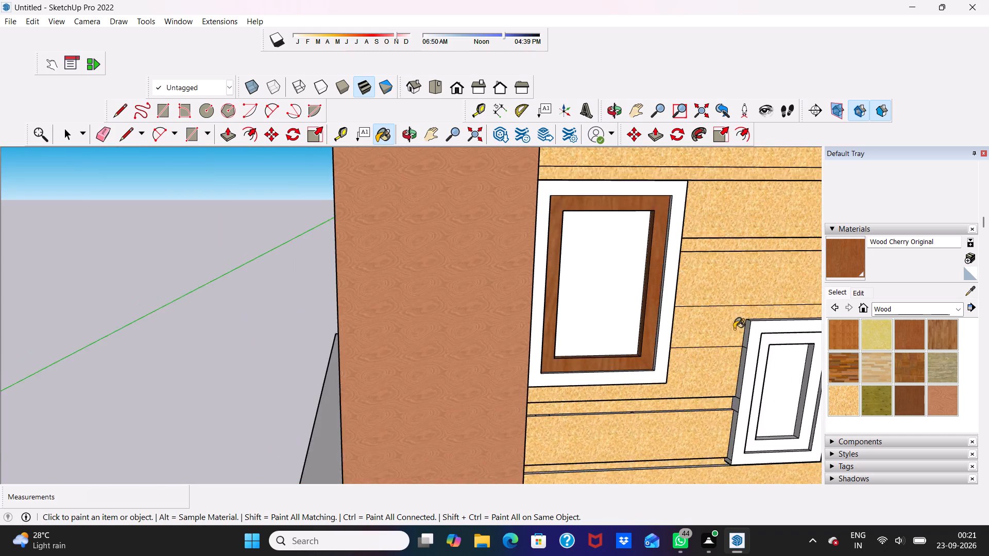
scroll(734, 329, down, 4)
scroll(771, 409, up, 10)
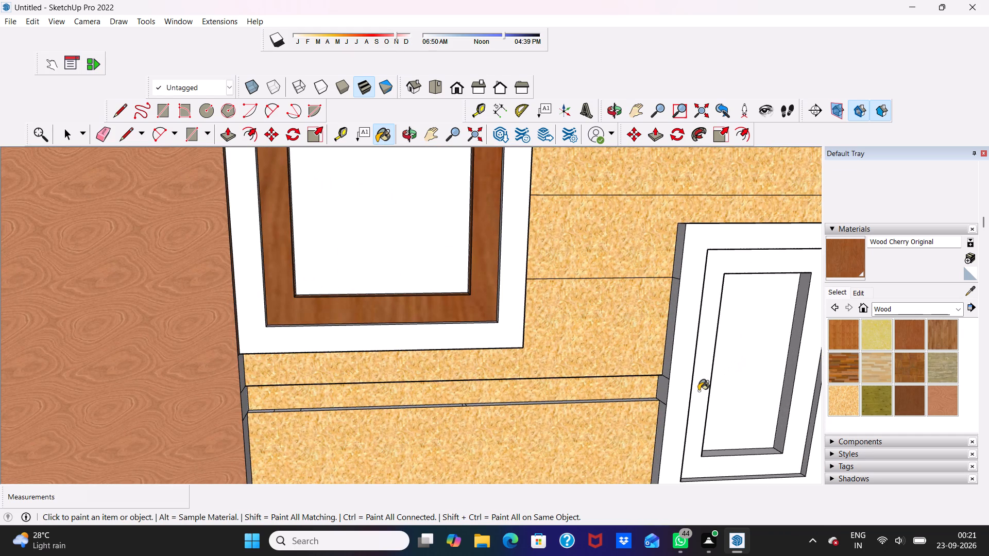
click(698, 390)
scroll(704, 398, up, 4)
scroll(757, 436, down, 1)
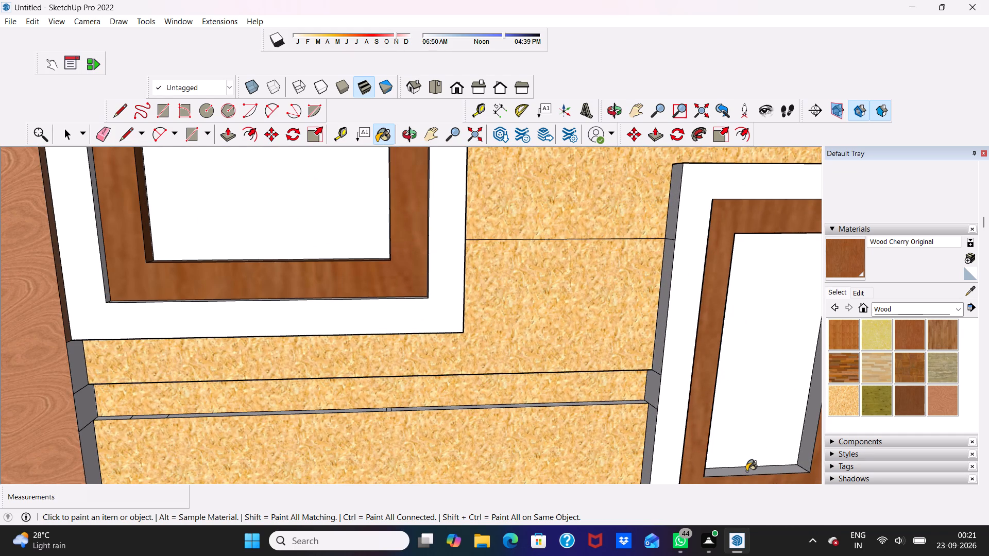
click(746, 471)
click(809, 429)
scroll(751, 343, down, 2)
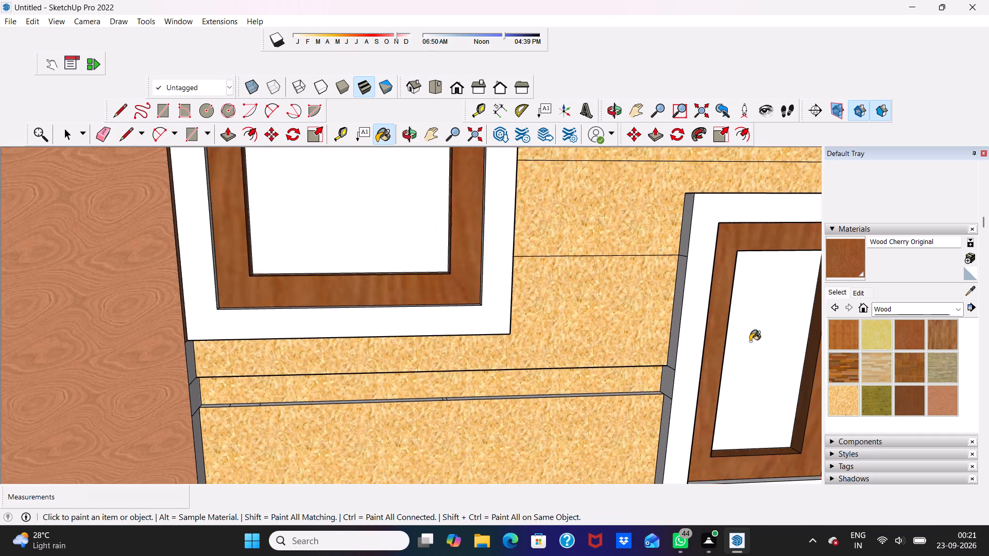
scroll(750, 341, down, 2)
middle_drag(750, 341, 712, 189)
scroll(806, 206, up, 3)
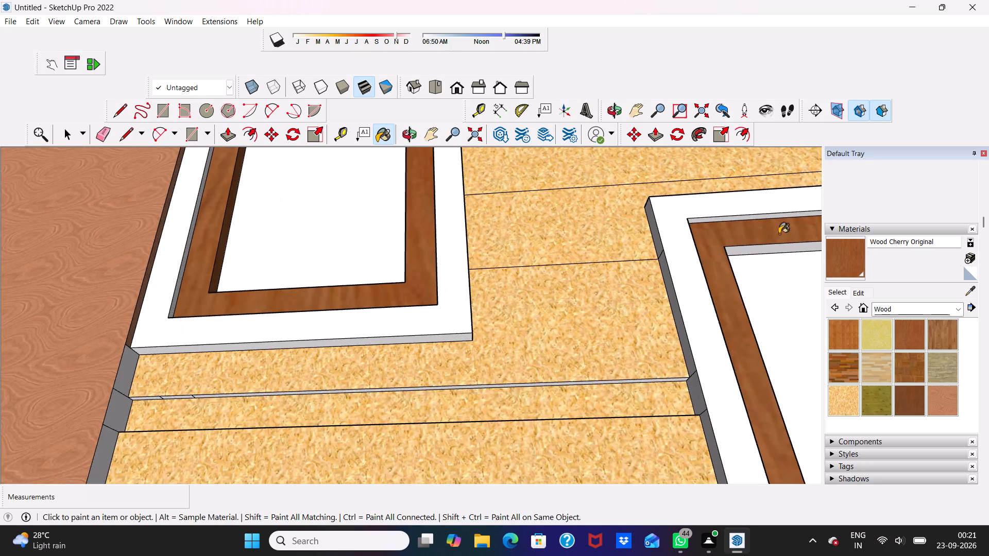
scroll(775, 283, up, 3)
click(760, 242)
Paint the long upper ledge of the siding groove just below the window beside the pillar with Wood OSB.
scroll(724, 239, down, 4)
scroll(634, 257, down, 5)
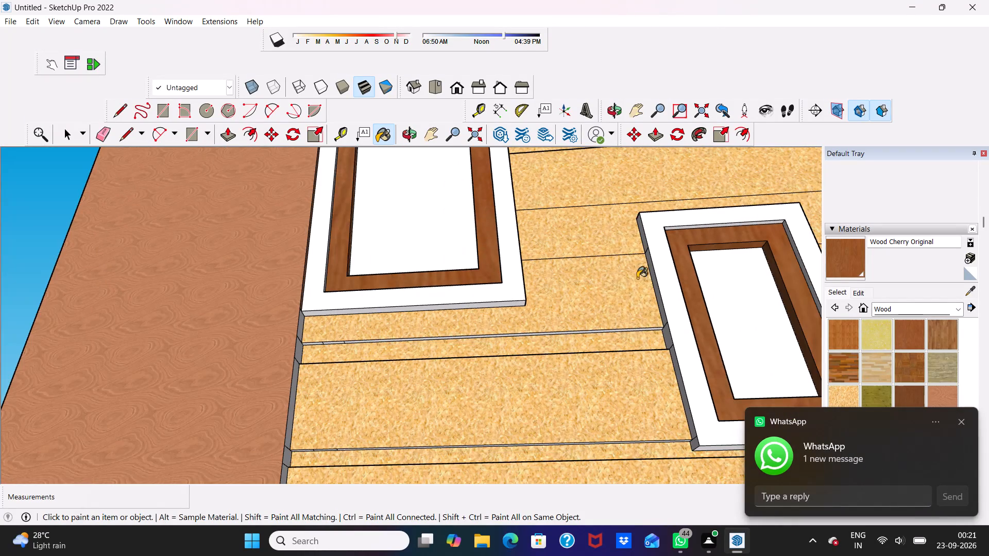
scroll(508, 353, up, 3)
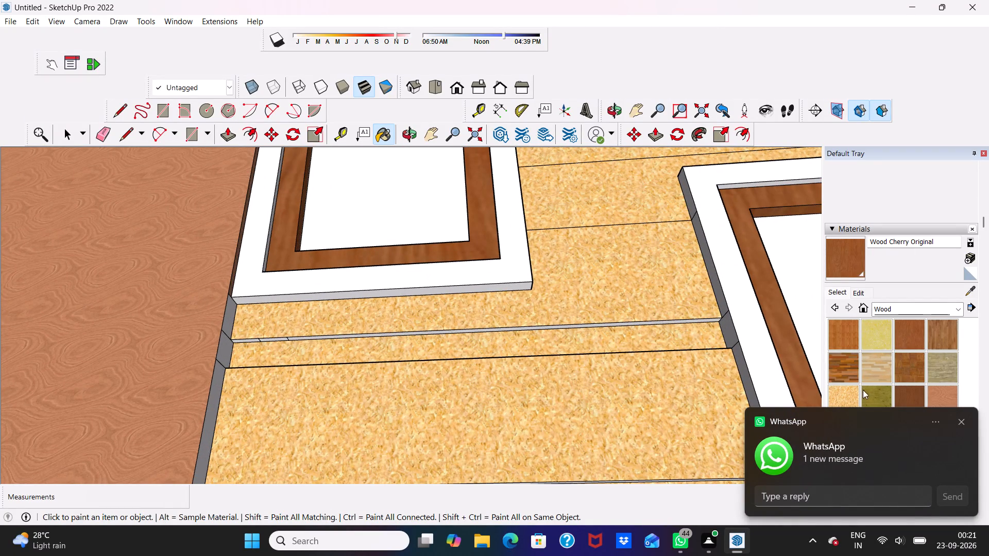
click(846, 391)
scroll(591, 324, up, 3)
click(583, 325)
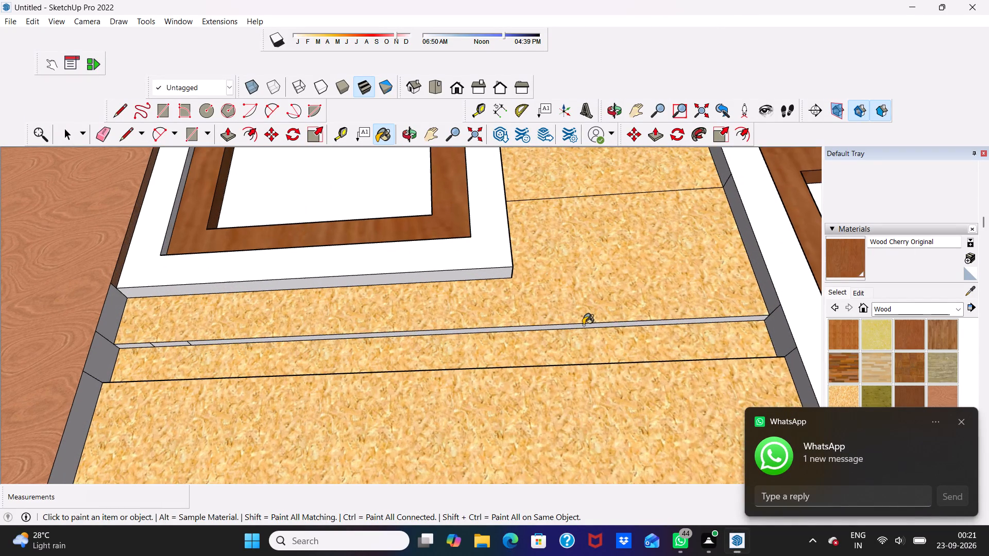
scroll(583, 324, down, 3)
click(841, 398)
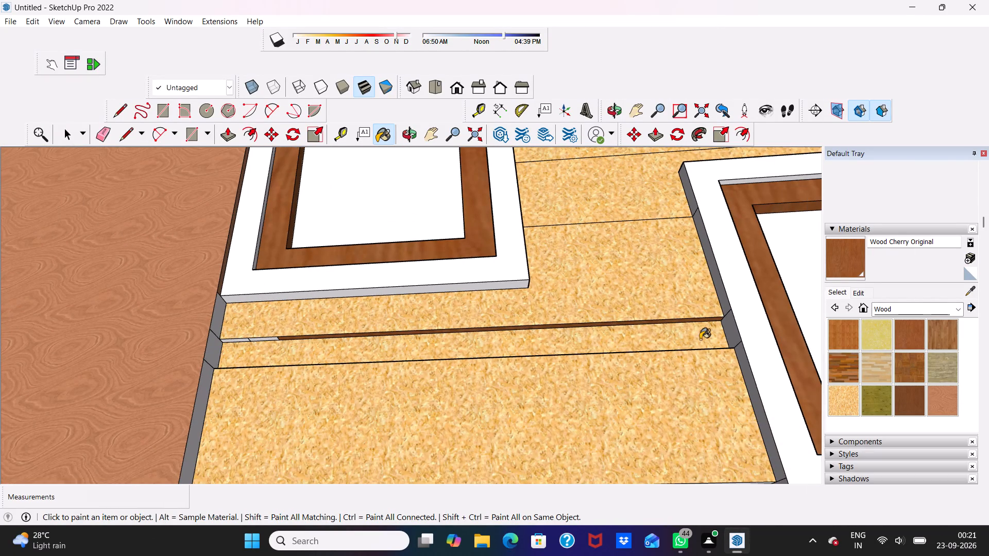
scroll(694, 342, up, 3)
click(839, 397)
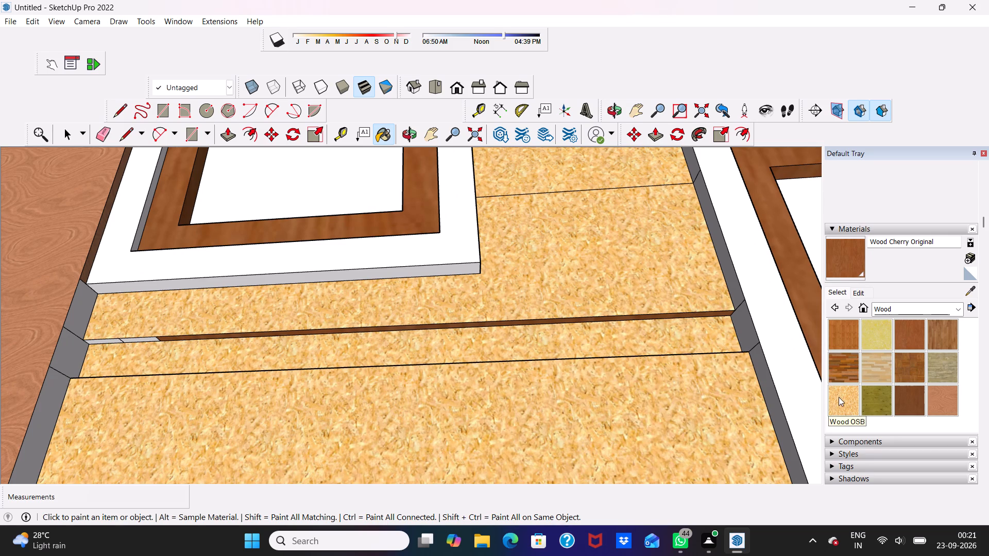
click(675, 316)
Paint every segment of the lower ledge of the siding groove below the window beside the pillar with Wood OSB.
scroll(676, 316, down, 4)
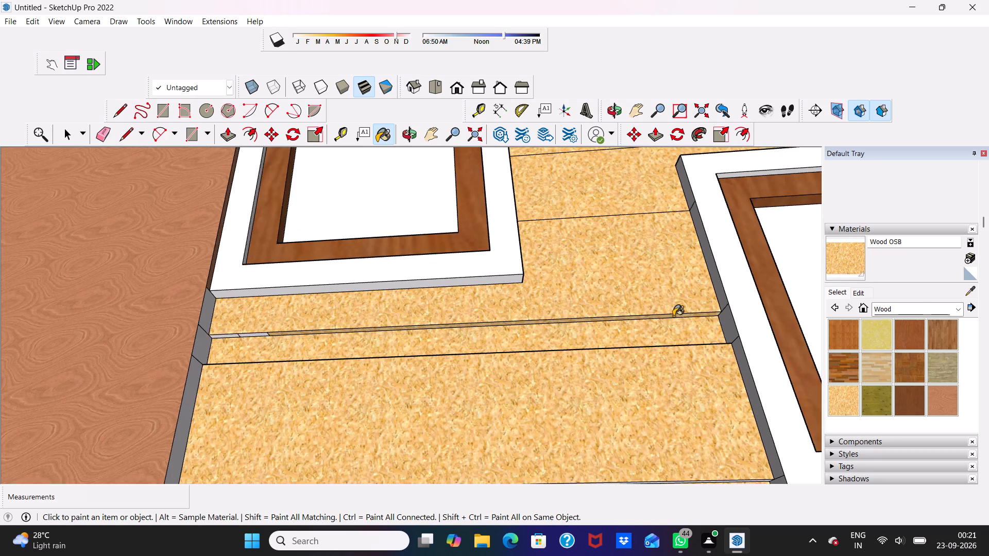
scroll(661, 328, down, 1)
middle_drag(661, 331, 582, 519)
scroll(662, 339, down, 1)
scroll(540, 350, up, 4)
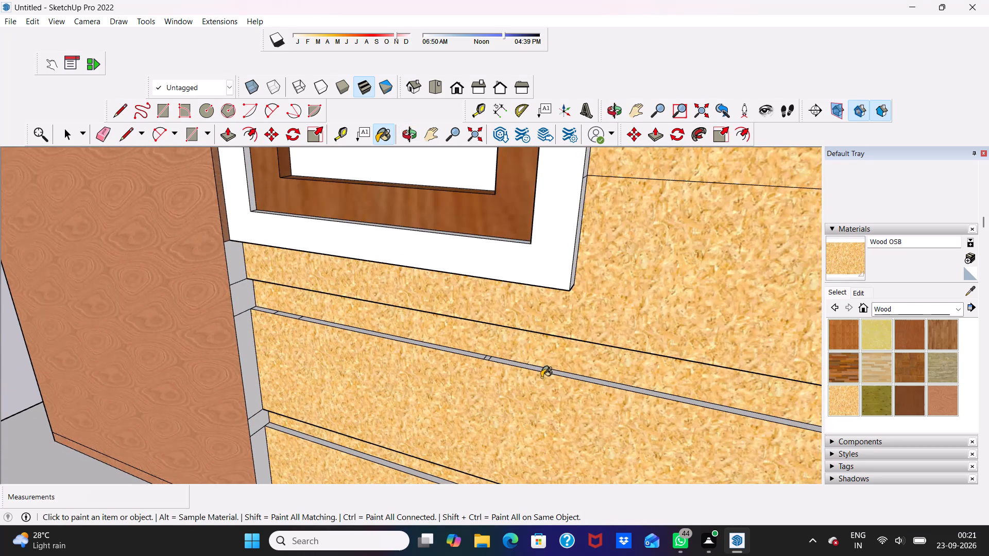
click(546, 374)
scroll(474, 357, up, 4)
click(474, 356)
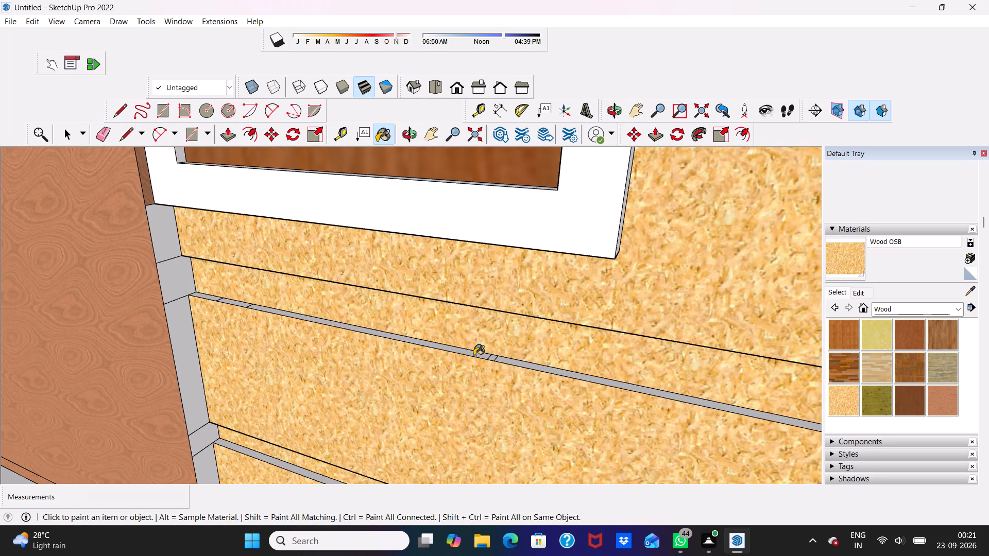
scroll(527, 366, up, 5)
click(528, 366)
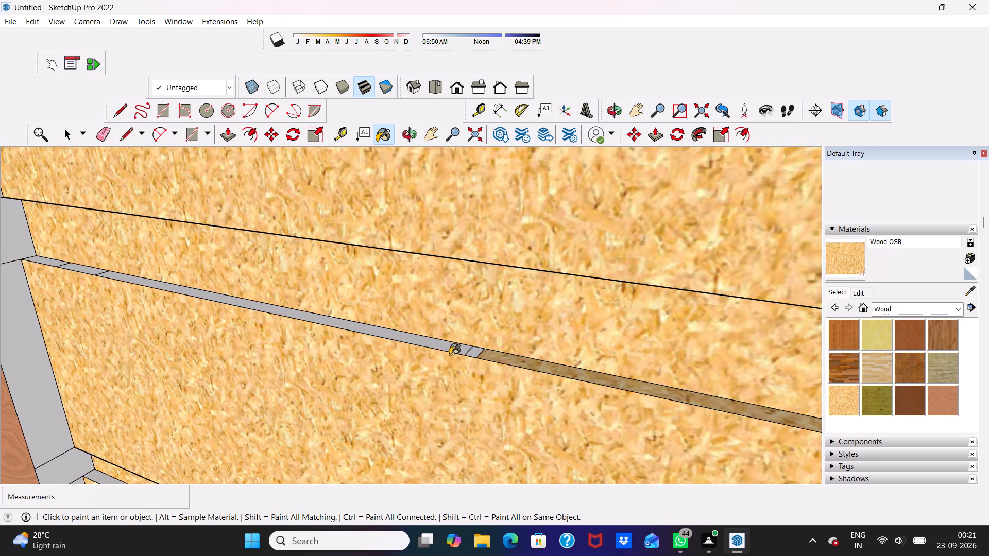
click(450, 346)
click(469, 354)
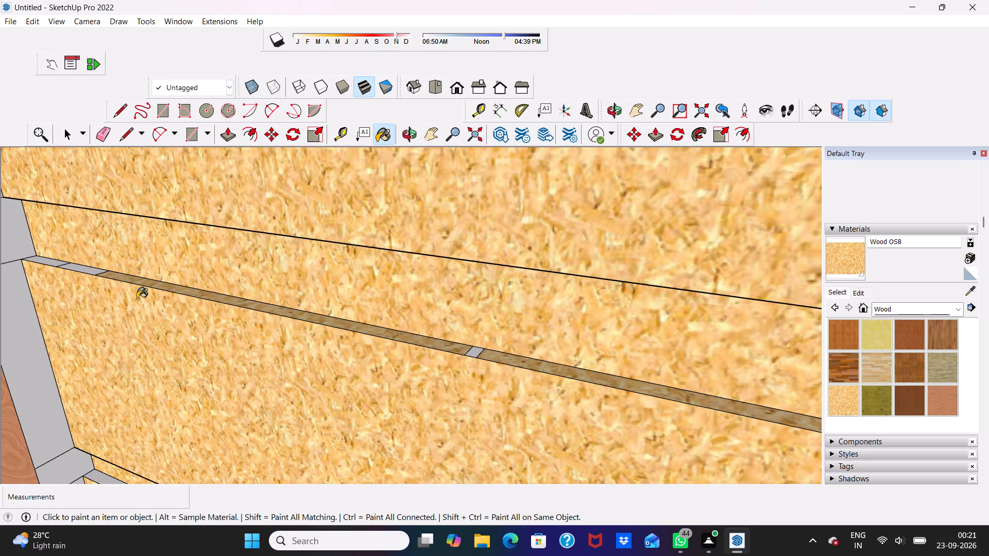
click(75, 272)
click(74, 268)
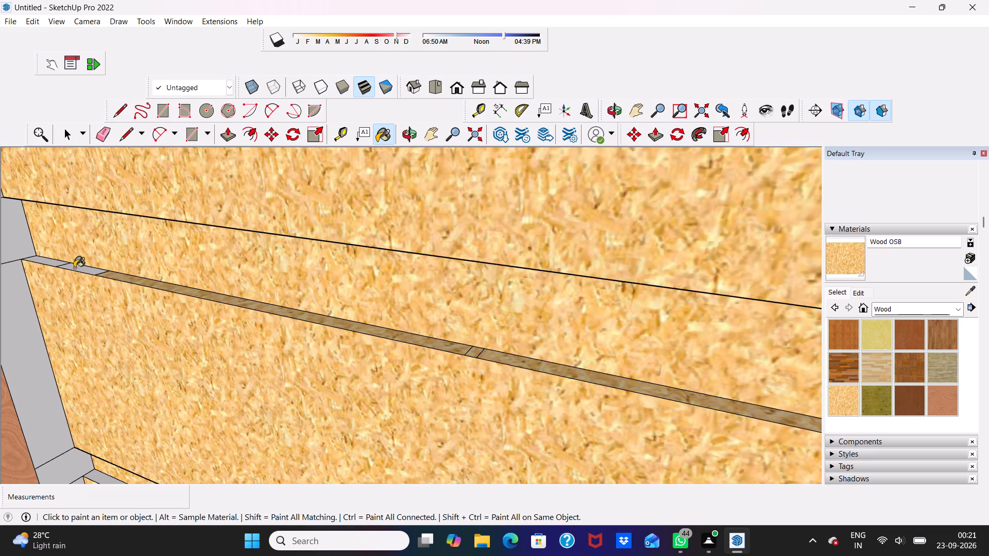
click(52, 262)
Paint the lower ledge of the lowest siding groove between the pillar and the second window with Wood OSB.
scroll(55, 267, down, 5)
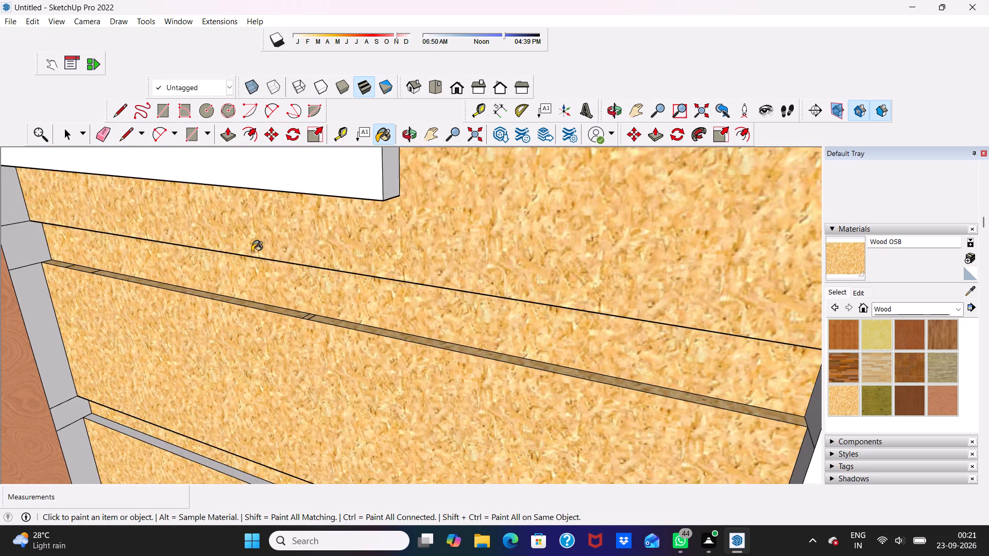
scroll(252, 252, down, 10)
scroll(318, 426, up, 6)
scroll(364, 374, up, 3)
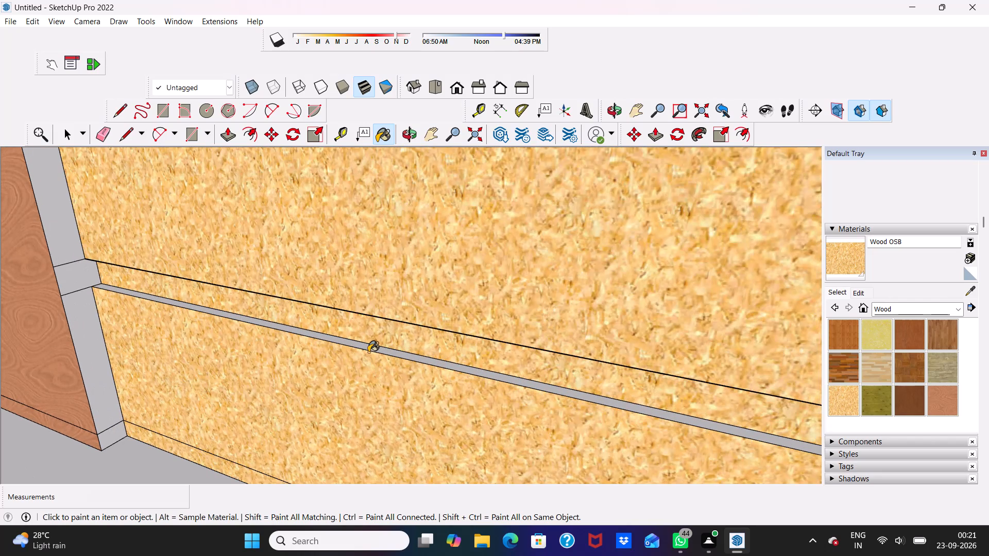
click(369, 346)
Paint the lower ledge of the upper siding groove between the second window and the front door with Wood OSB.
scroll(339, 356, down, 11)
scroll(462, 405, down, 3)
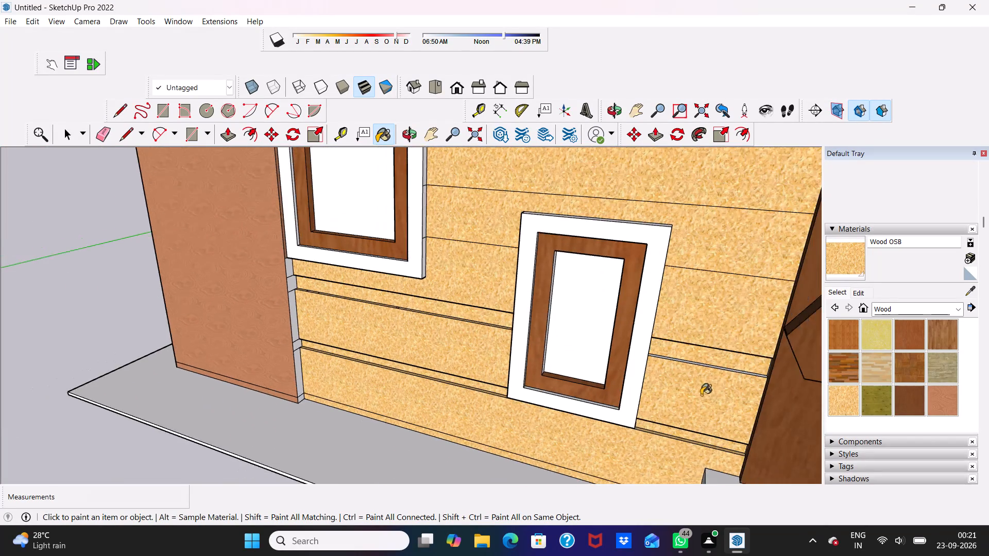
scroll(713, 371, up, 4)
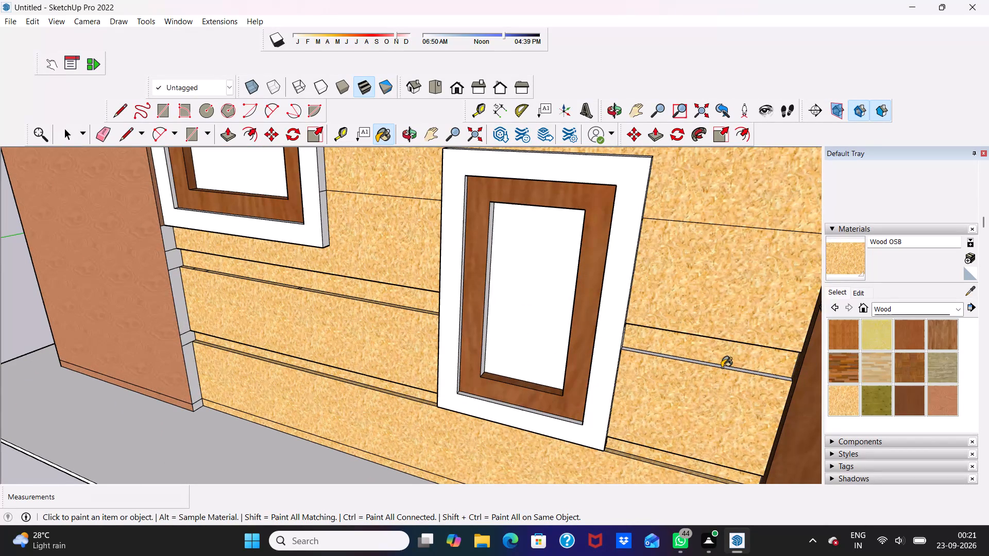
click(722, 368)
scroll(722, 361, up, 10)
click(718, 372)
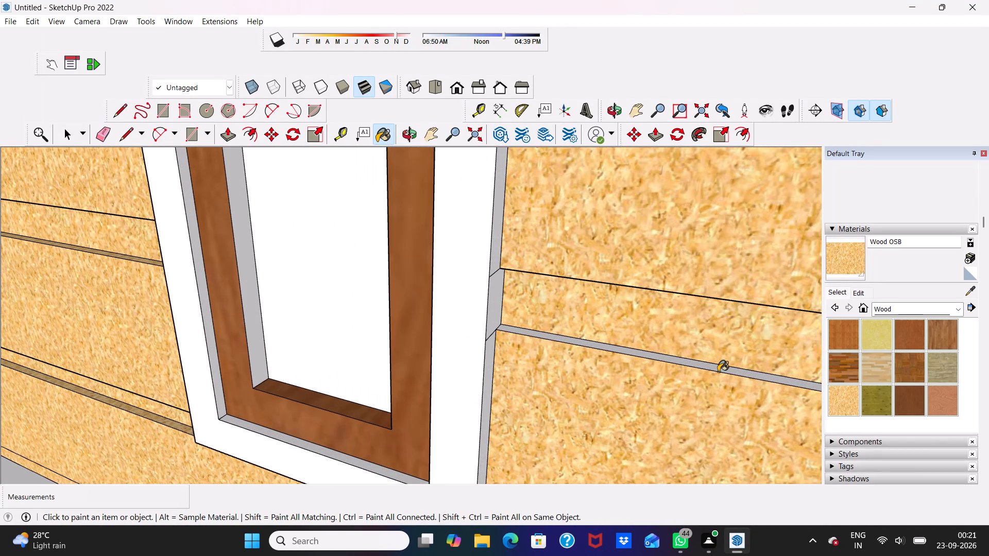
scroll(607, 352, up, 4)
click(576, 343)
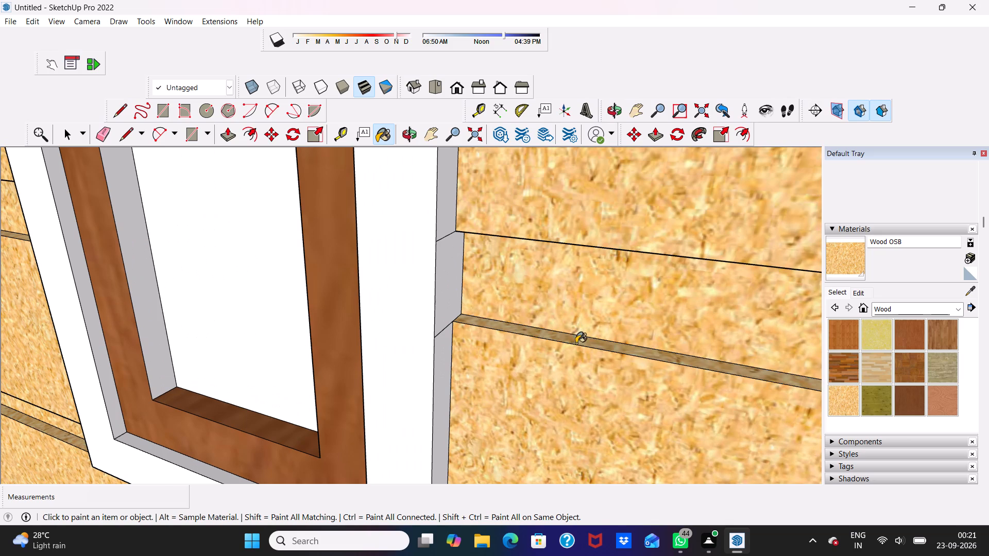
Paint the door-side edge faces of the second window's outer frame, down to its bottom corner, with Wood OSB.
click(441, 295)
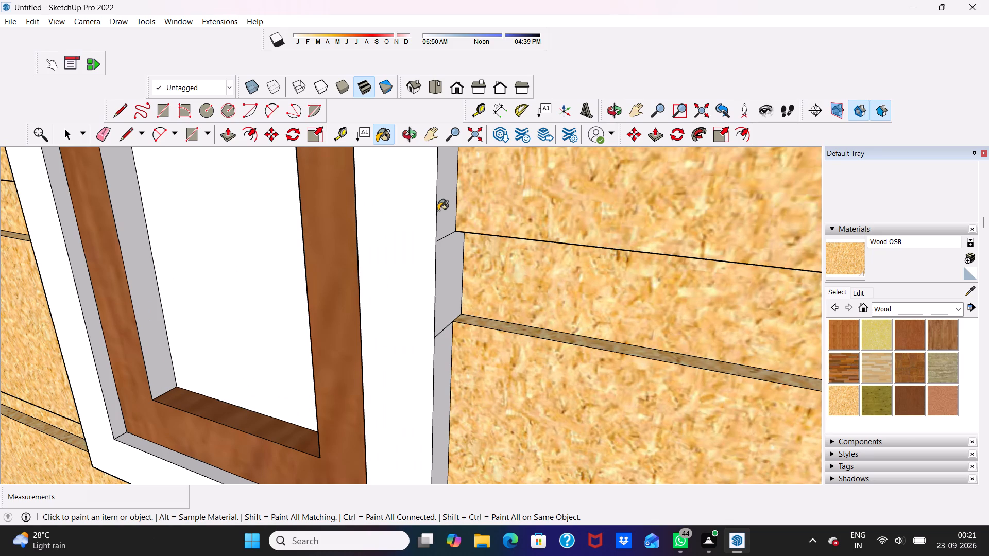
click(446, 203)
scroll(450, 204, down, 6)
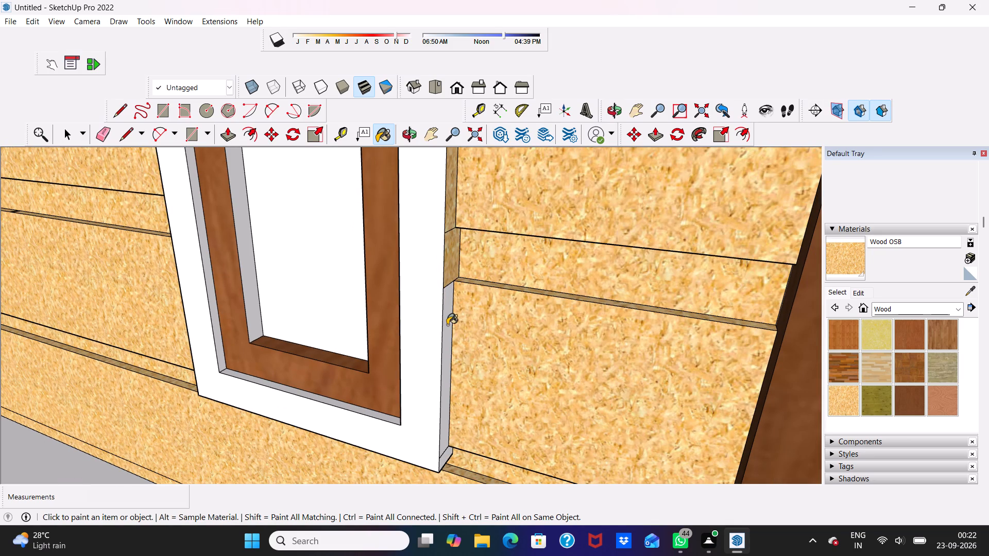
click(447, 325)
click(442, 462)
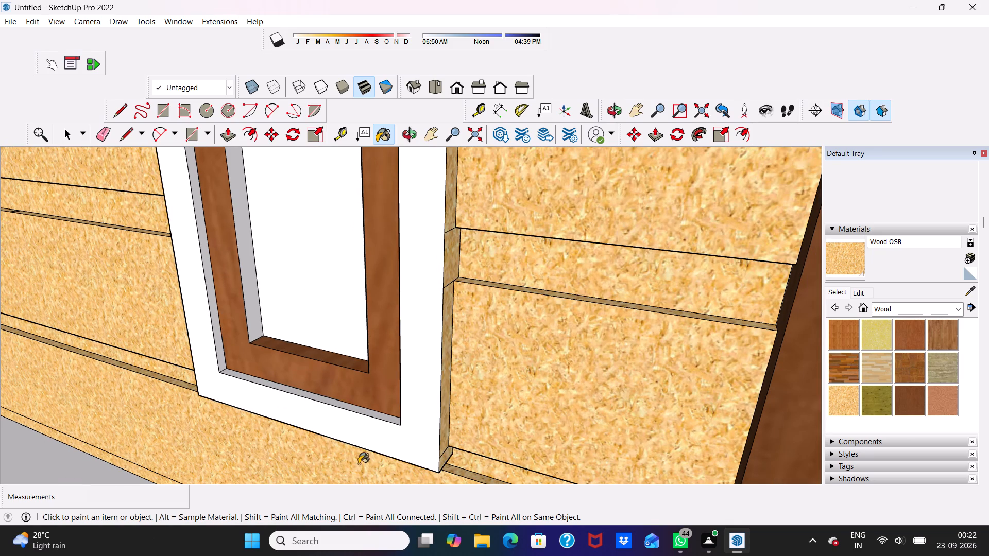
Paint the upper ledges of both siding grooves between the second window and the front door with Wood OSB.
scroll(359, 464, down, 1)
middle_drag(359, 467, 466, 277)
scroll(490, 391, up, 3)
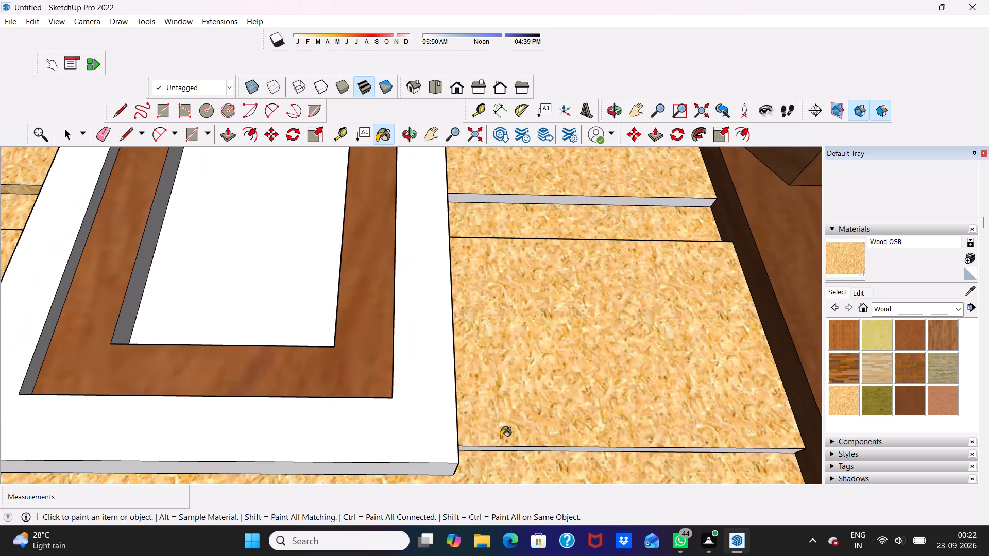
click(500, 449)
click(534, 196)
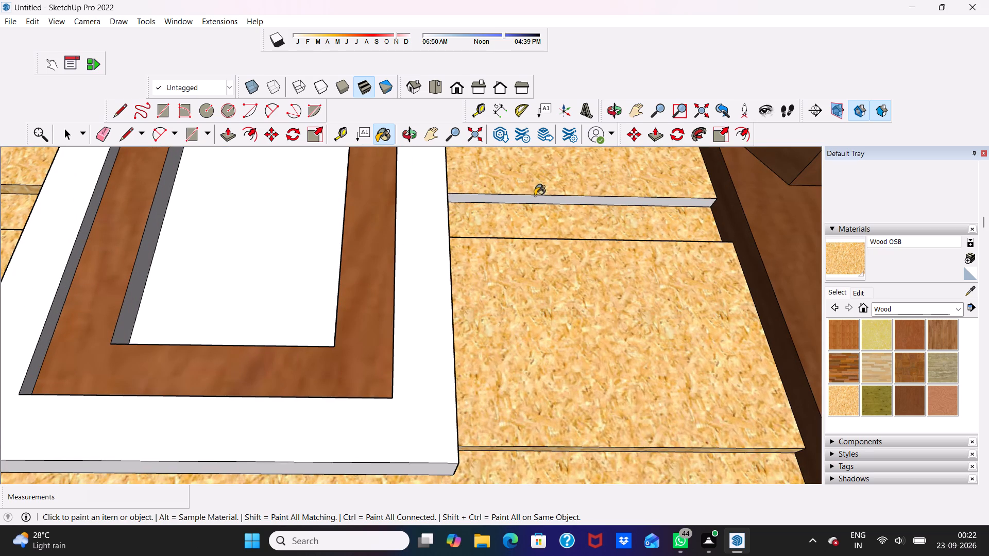
scroll(535, 195, down, 5)
scroll(552, 201, up, 5)
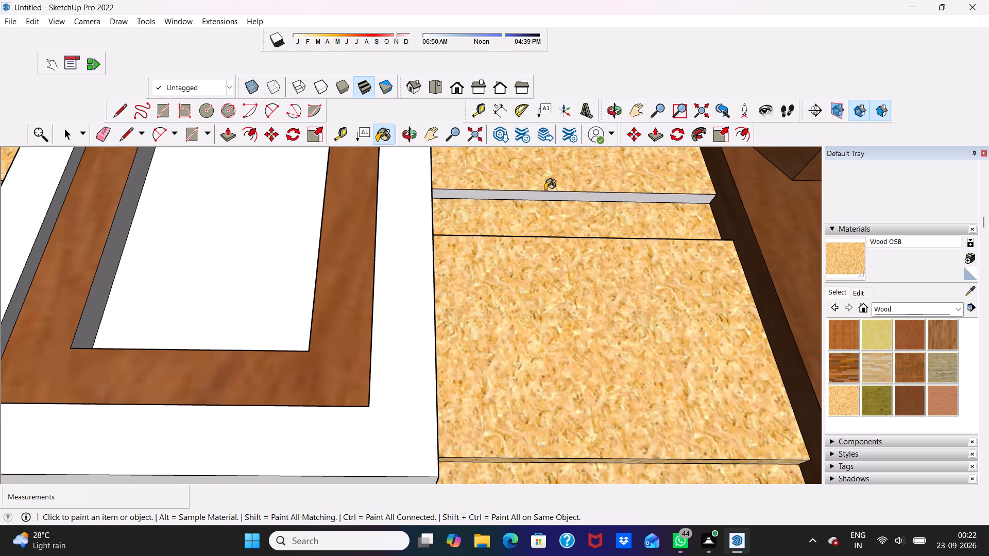
click(548, 194)
Paint the underside of the second window's frame and the adjoining upper groove ledge on its pillar side with Wood OSB.
scroll(548, 195, down, 4)
scroll(561, 194, up, 1)
scroll(574, 190, down, 6)
scroll(488, 334, up, 2)
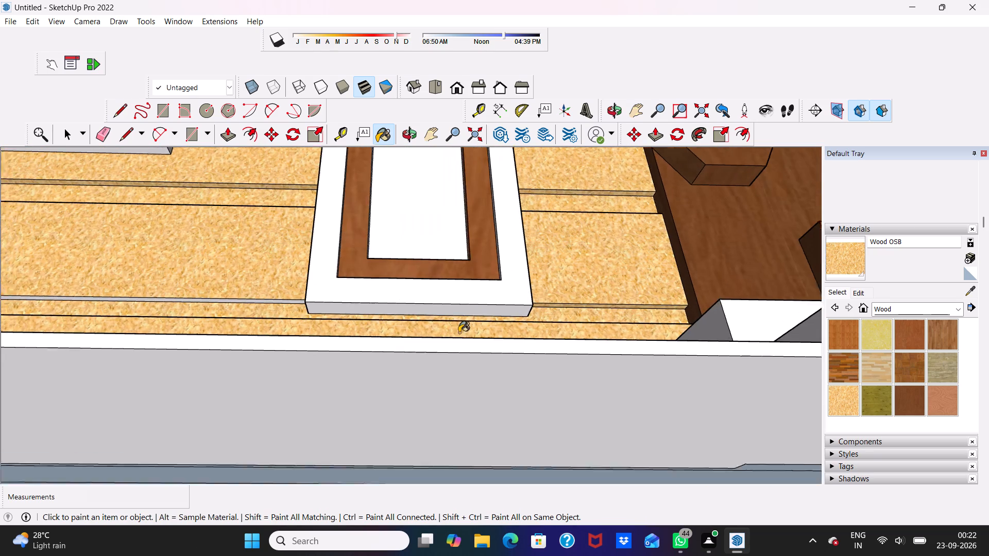
scroll(459, 333, up, 1)
click(444, 308)
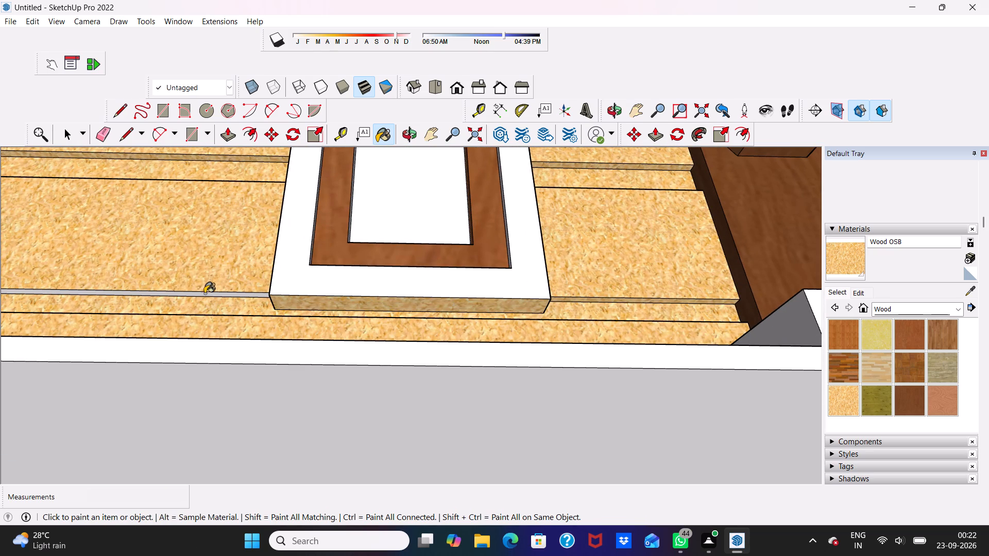
click(204, 293)
Paint every segment of the pillar-side edge of the second window's outer frame with Wood OSB.
scroll(226, 273, down, 1)
middle_drag(226, 273, 402, 353)
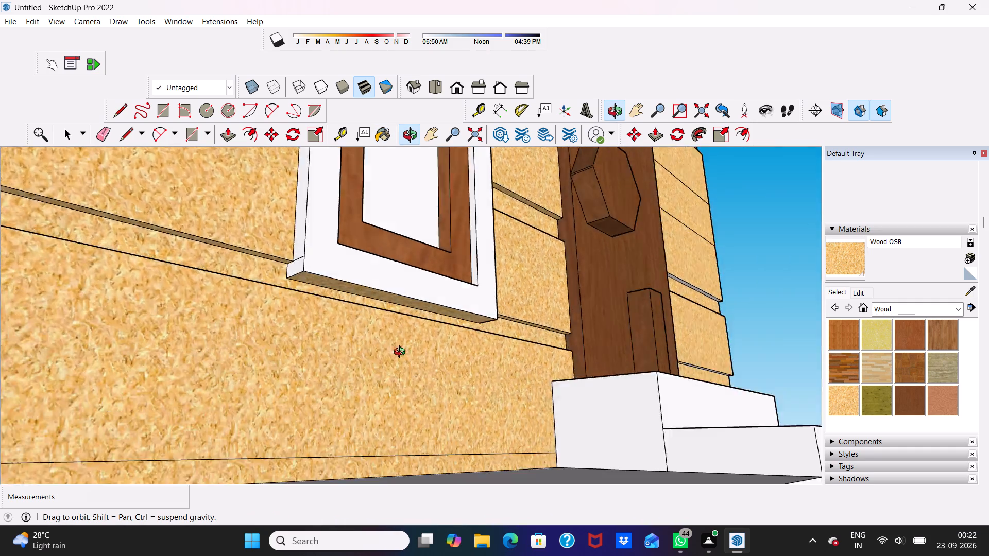
middle_drag(402, 353, 463, 445)
click(350, 275)
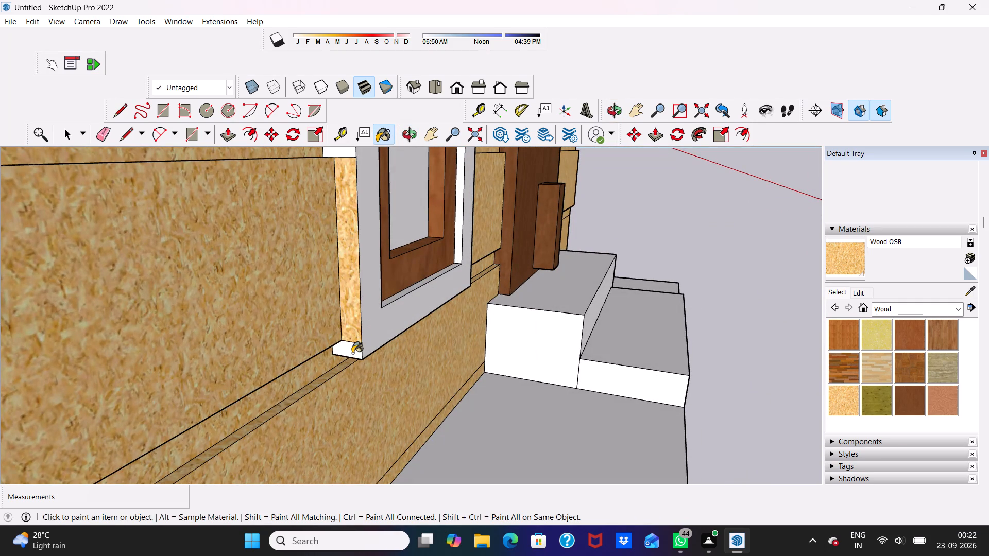
click(352, 353)
scroll(351, 353, down, 10)
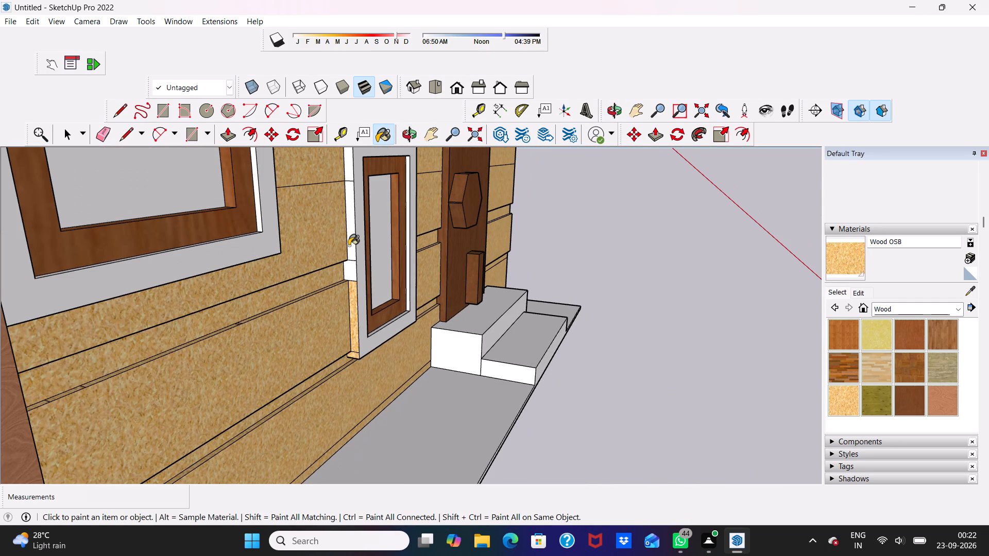
click(349, 246)
click(351, 282)
click(347, 190)
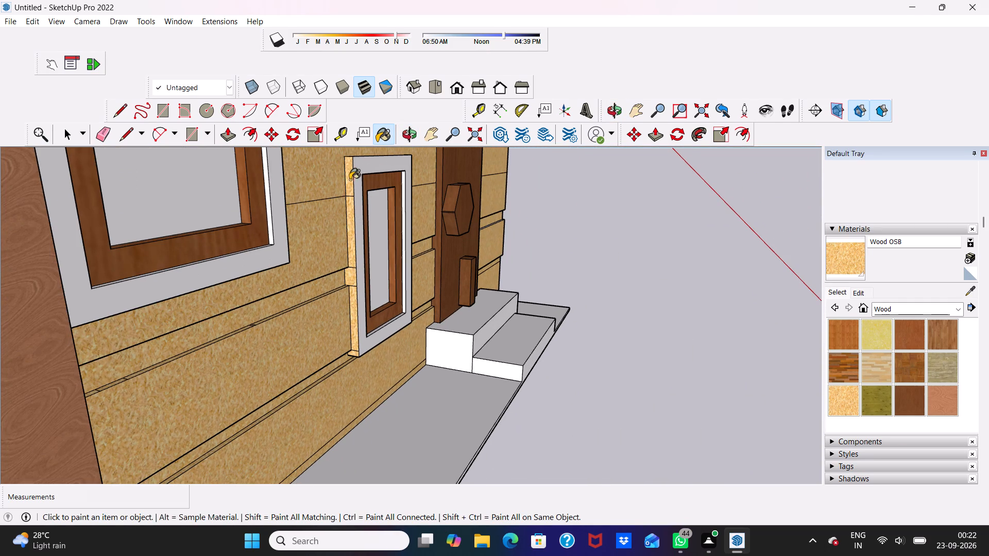
Paint the top edge and the uppermost door-side edge segment of the second window's outer frame with Wood OSB.
middle_drag(355, 175, 230, 356)
scroll(356, 263, up, 2)
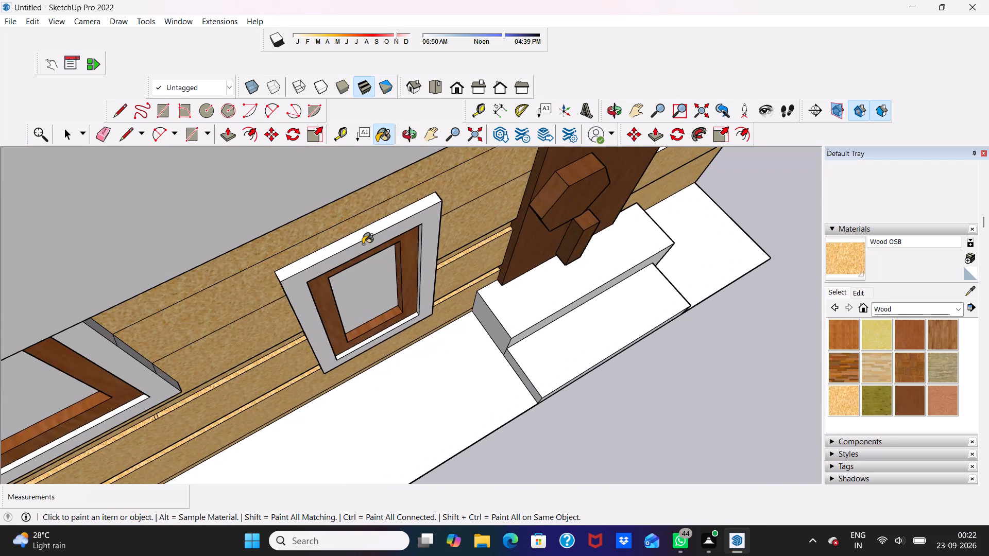
click(354, 238)
middle_drag(356, 241, 158, 240)
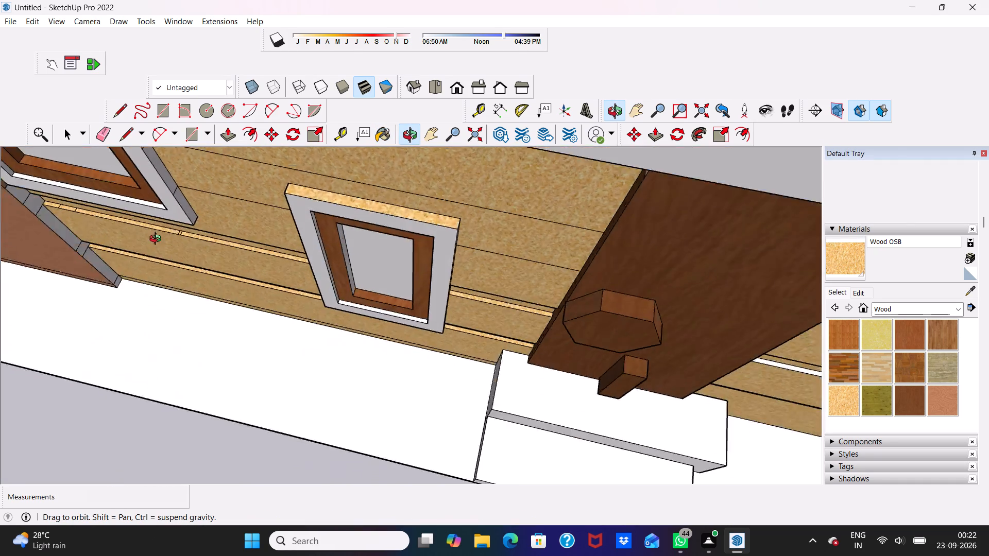
middle_drag(158, 240, 131, 114)
scroll(374, 202, up, 2)
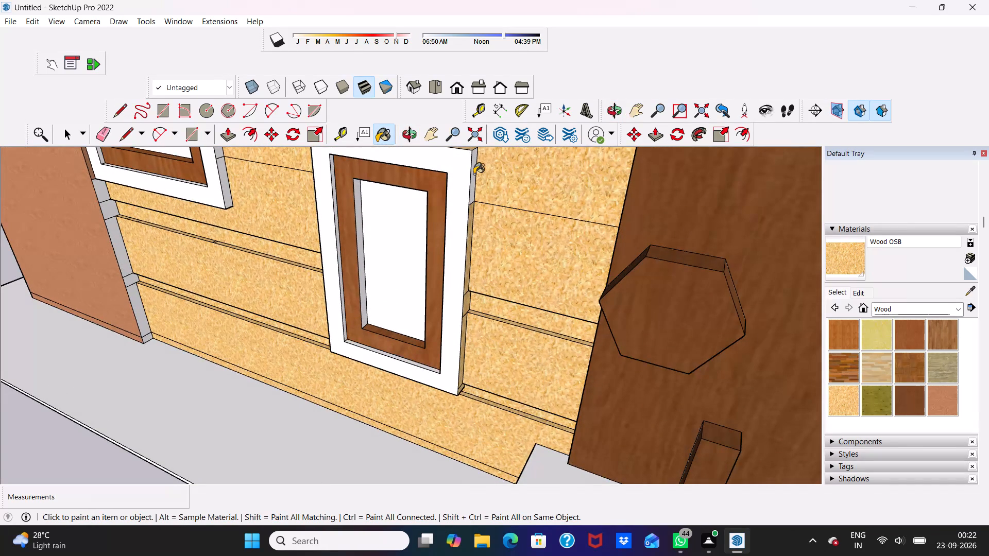
click(474, 174)
Paint the pillar-side inner reveal of the second window's brown frame with Wood Cherry Original.
scroll(397, 218, down, 8)
middle_drag(380, 240, 513, 138)
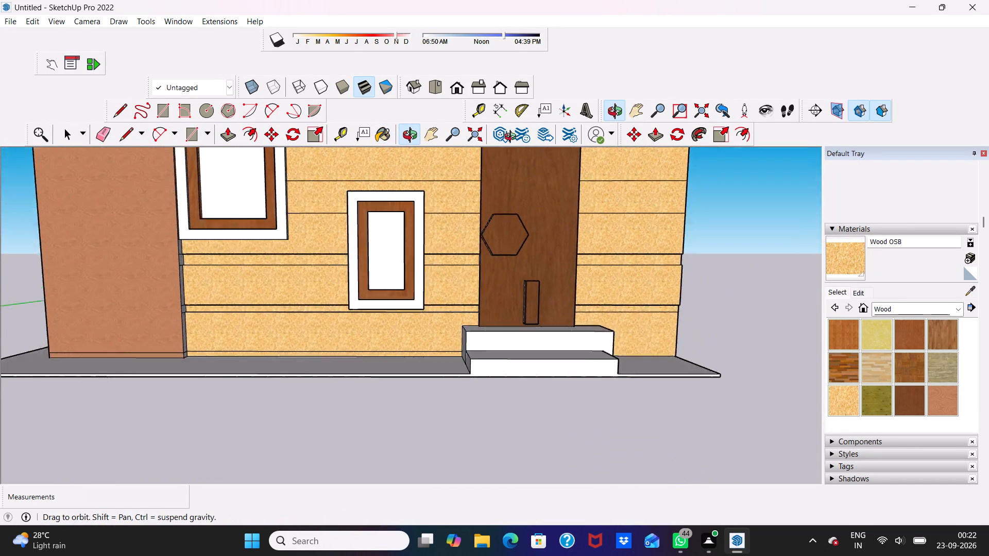
middle_drag(513, 138, 778, 84)
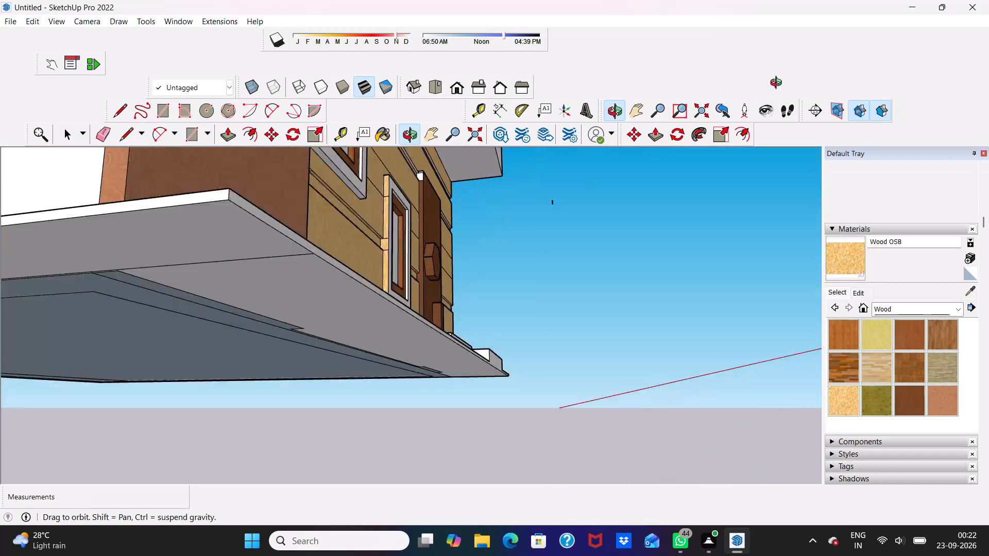
middle_drag(778, 84, 348, 165)
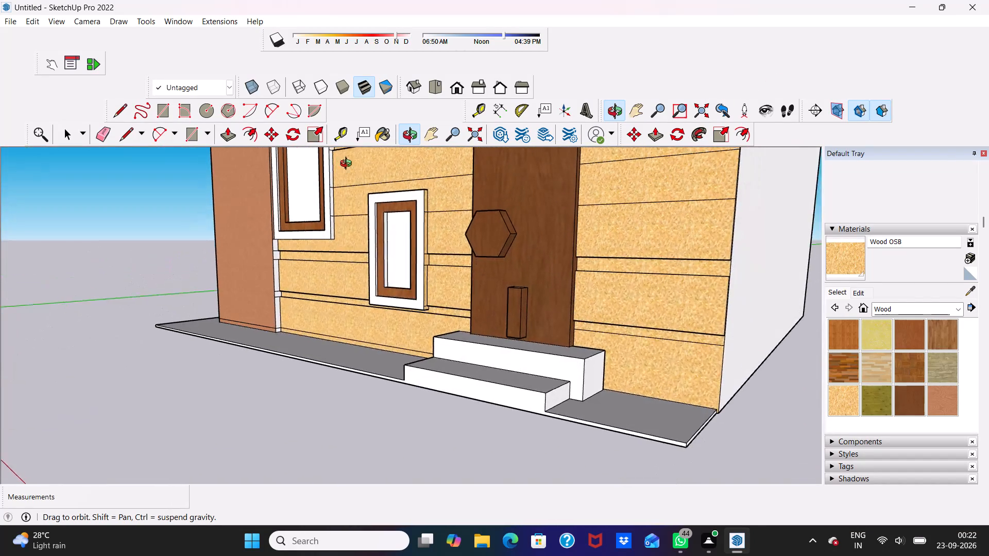
middle_drag(348, 165, 423, 197)
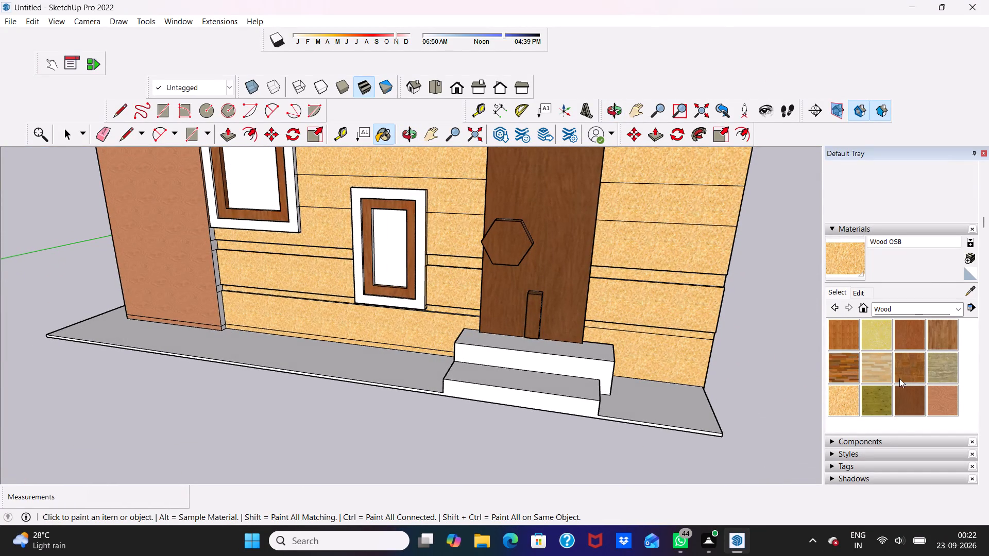
click(899, 332)
scroll(480, 277, up, 4)
scroll(335, 252, up, 6)
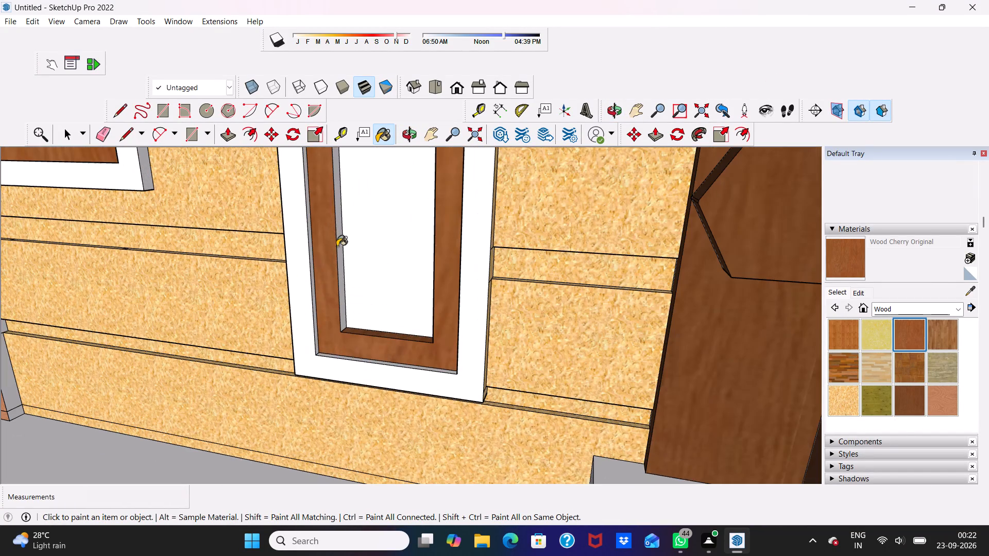
click(343, 244)
click(338, 248)
Examine the ground-floor facade around the windows, siding and front door from several angles.
scroll(356, 225, down, 8)
middle_drag(402, 291, 590, 212)
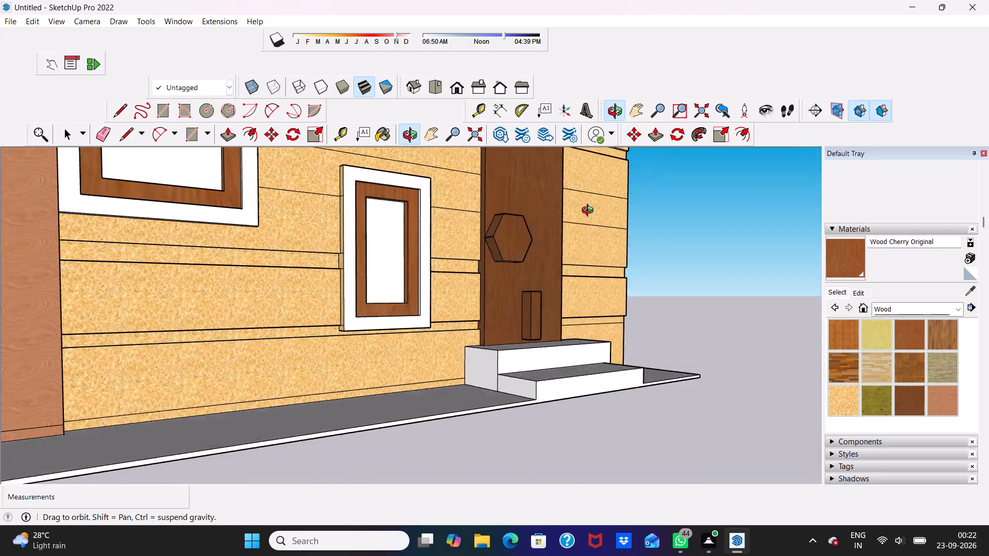
middle_drag(590, 212, 586, 207)
middle_drag(431, 255, 290, 393)
scroll(272, 358, up, 1)
scroll(270, 320, down, 5)
scroll(354, 328, down, 4)
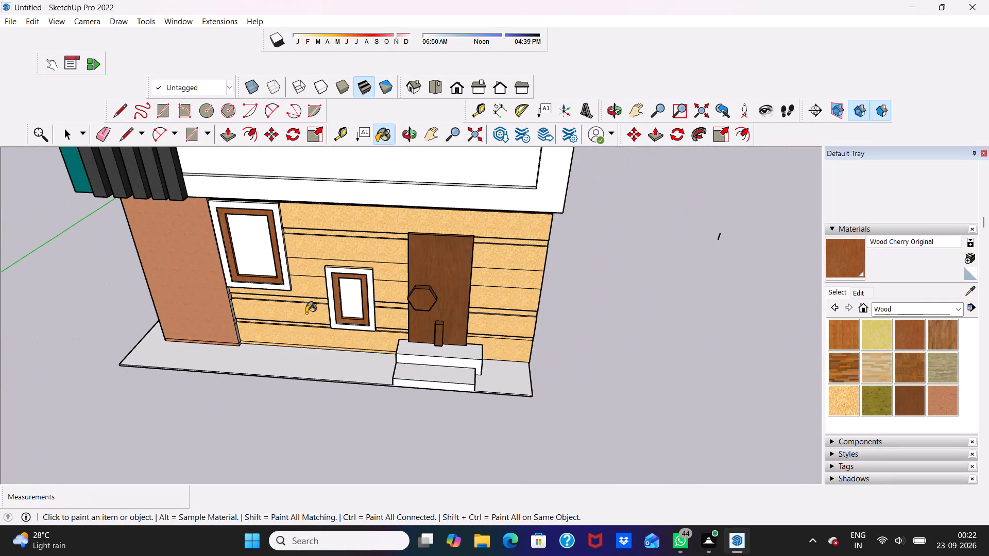
key(space)
scroll(306, 313, up, 1)
scroll(313, 318, down, 4)
middle_drag(342, 355, 396, 219)
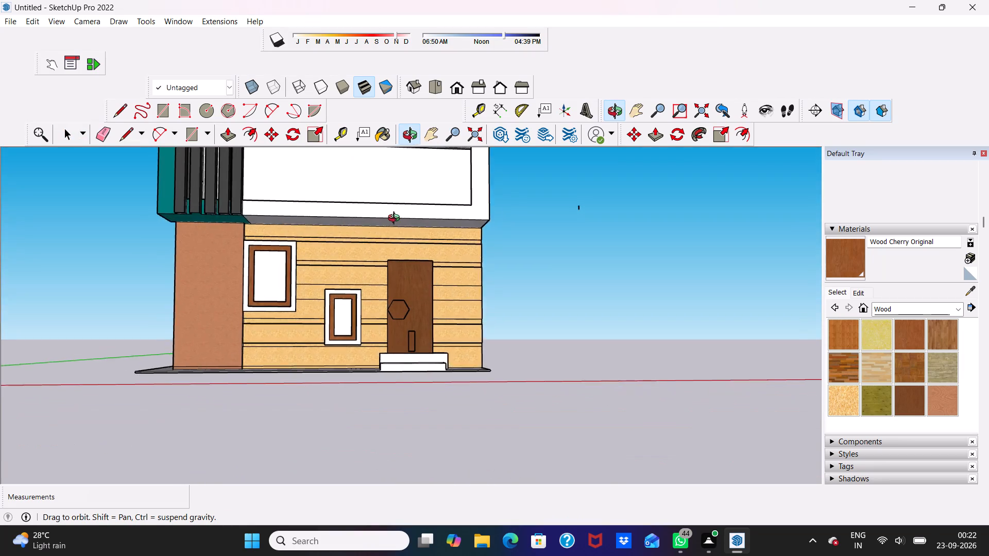
middle_drag(396, 219, 376, 263)
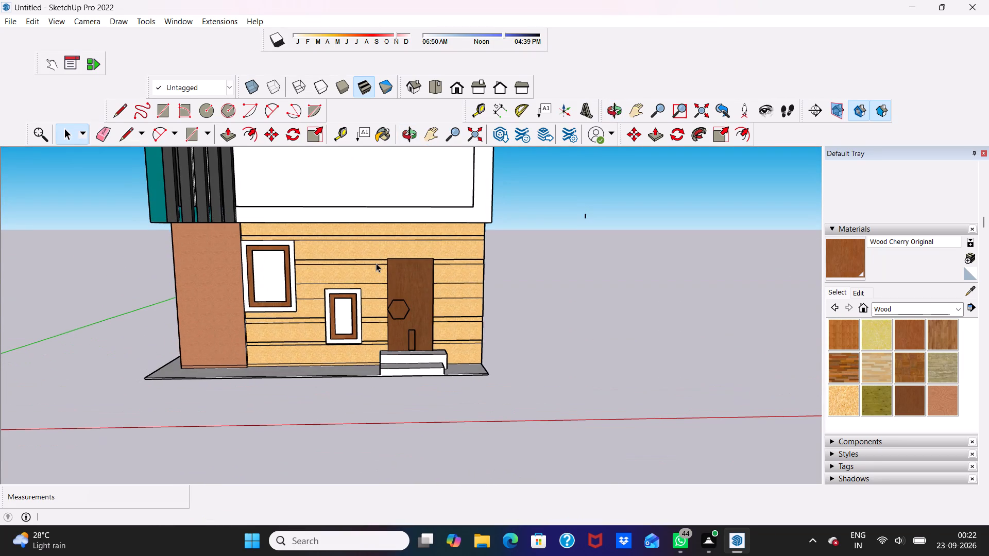
Paint the white back wall of the first-floor balcony, around the dark red panel, with Wood Lumber ButtJoined.
click(940, 361)
scroll(152, 265, down, 5)
scroll(196, 251, down, 3)
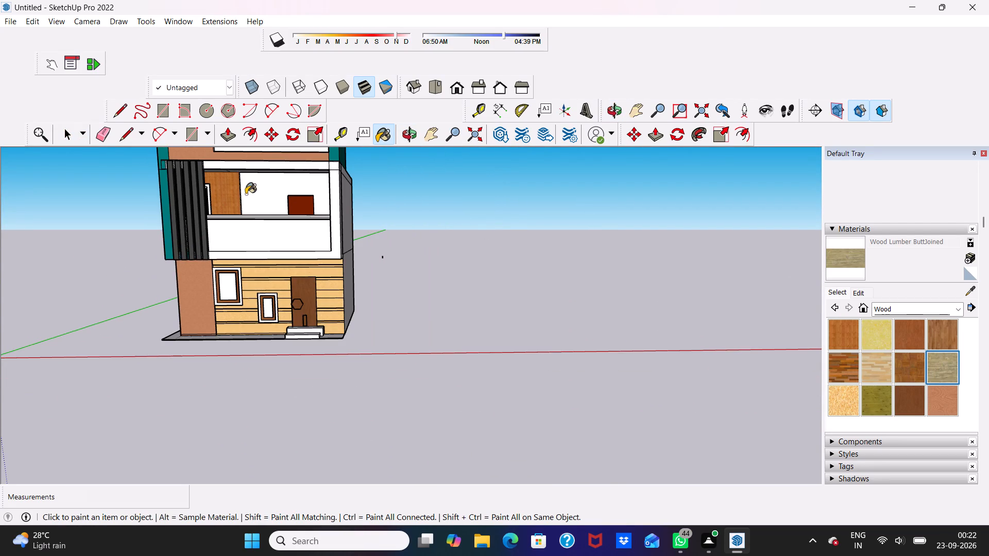
click(246, 194)
scroll(259, 185, up, 15)
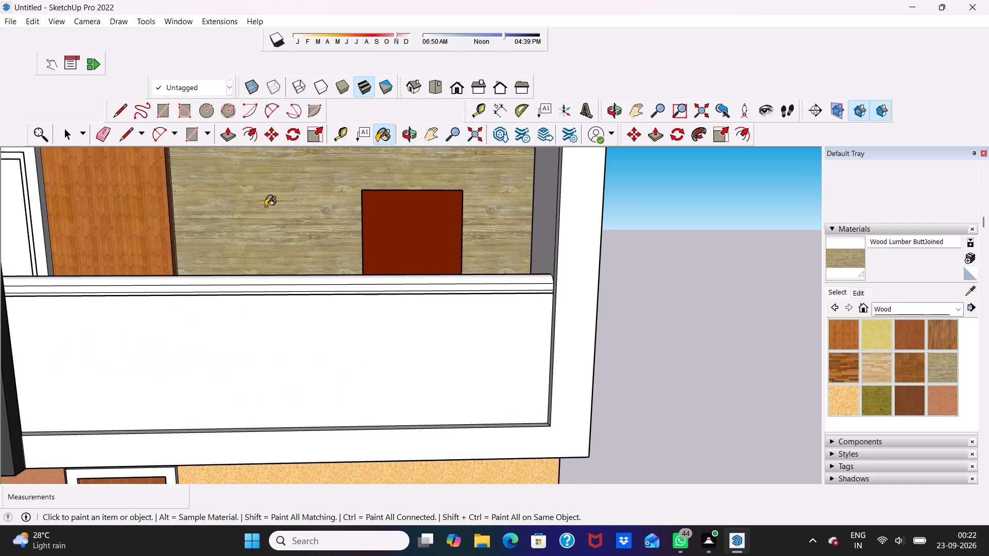
Examine the whole front elevation, then the balcony's railing and the white framed opening behind the slats.
scroll(265, 206, down, 5)
middle_drag(265, 206, 269, 218)
scroll(269, 218, up, 1)
scroll(285, 249, down, 10)
middle_drag(383, 409, 366, 393)
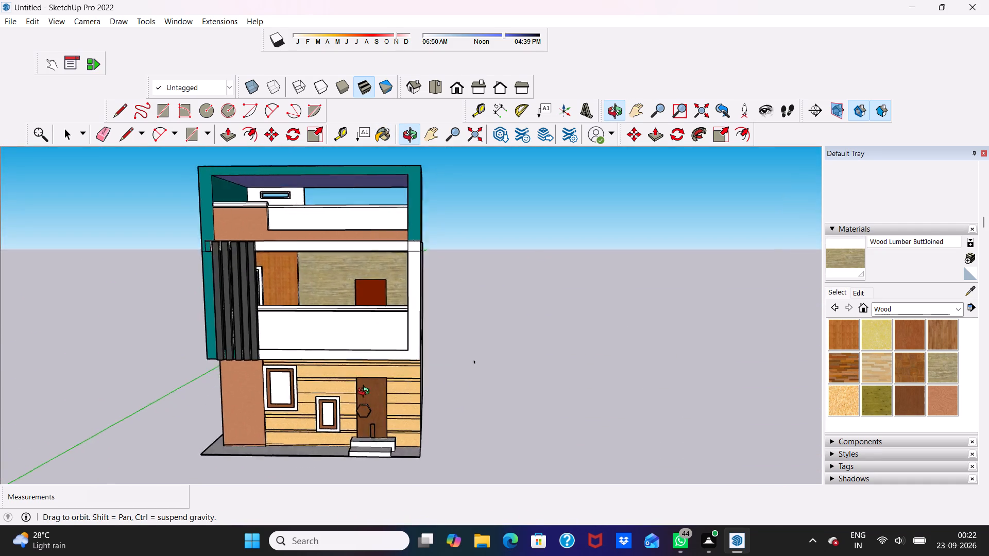
middle_drag(366, 393, 376, 364)
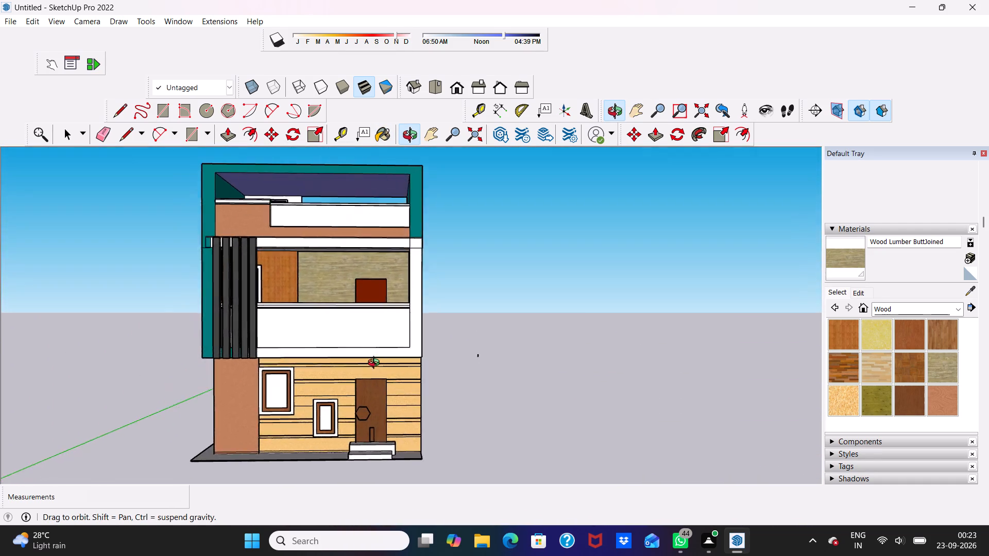
middle_drag(376, 364, 259, 389)
scroll(269, 262, up, 8)
scroll(307, 310, up, 4)
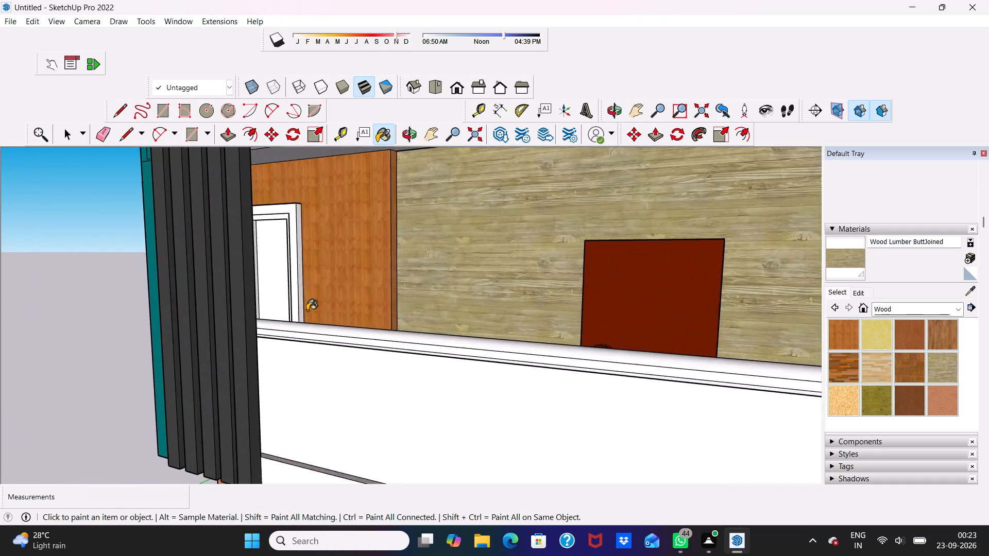
scroll(307, 310, up, 1)
key(space)
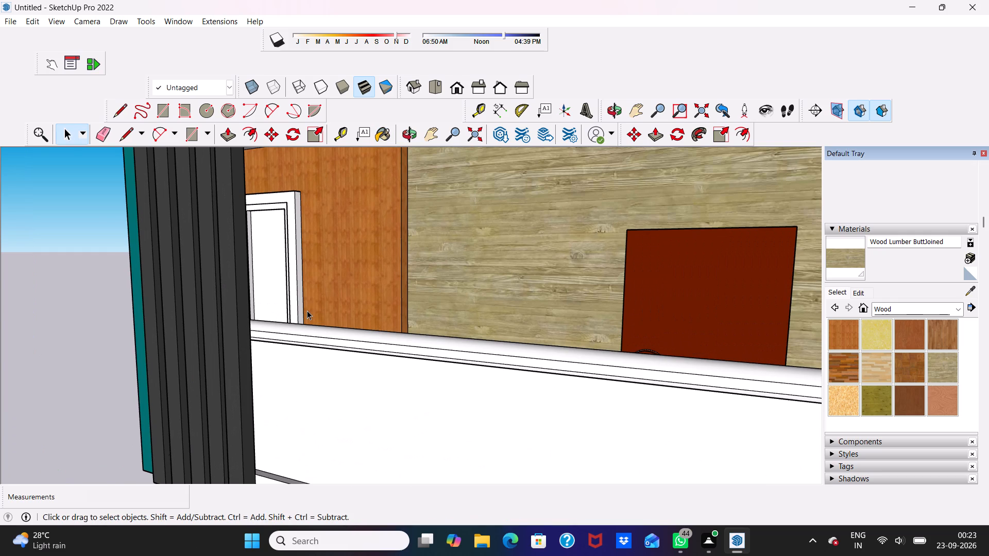
scroll(307, 310, up, 4)
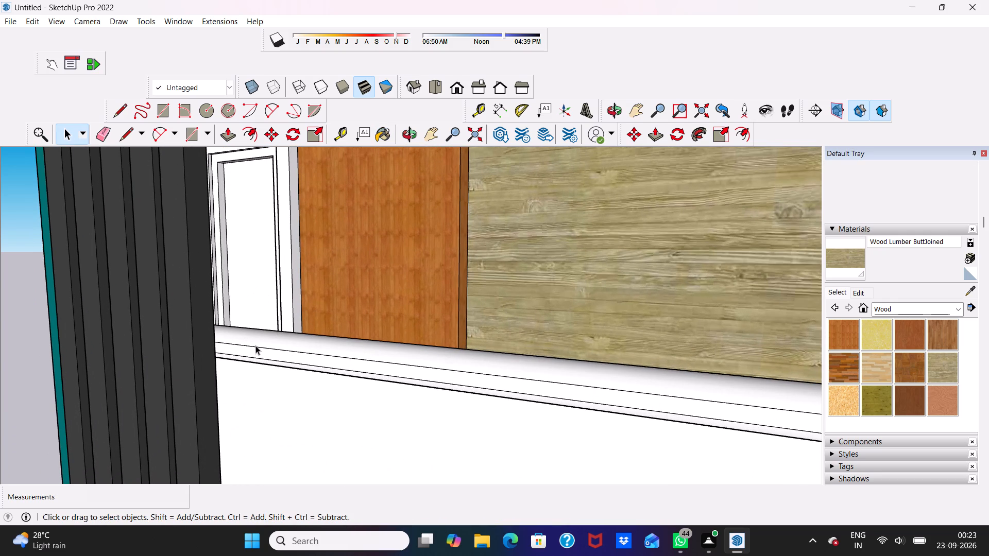
scroll(255, 346, down, 4)
scroll(370, 301, down, 8)
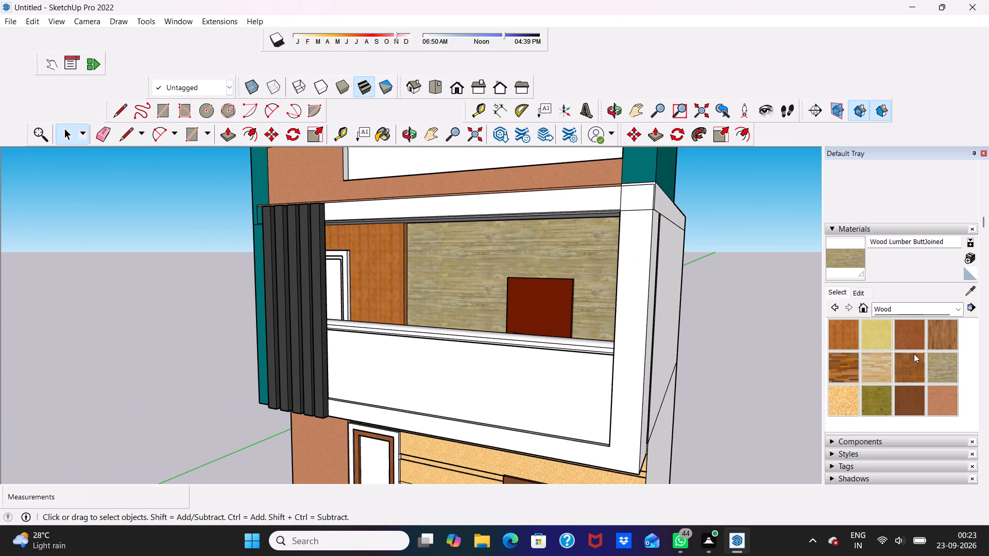
Paint the inner frame of the first-floor opening behind the slats, including its side and top reveals, with Wood Veneer 01.
click(903, 399)
scroll(322, 265, up, 18)
scroll(337, 245, up, 3)
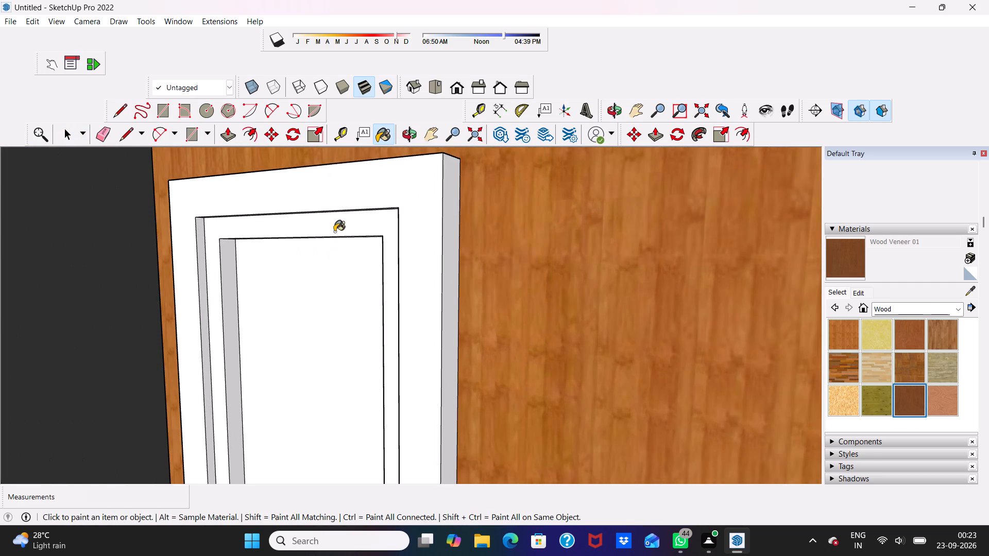
click(334, 232)
click(230, 305)
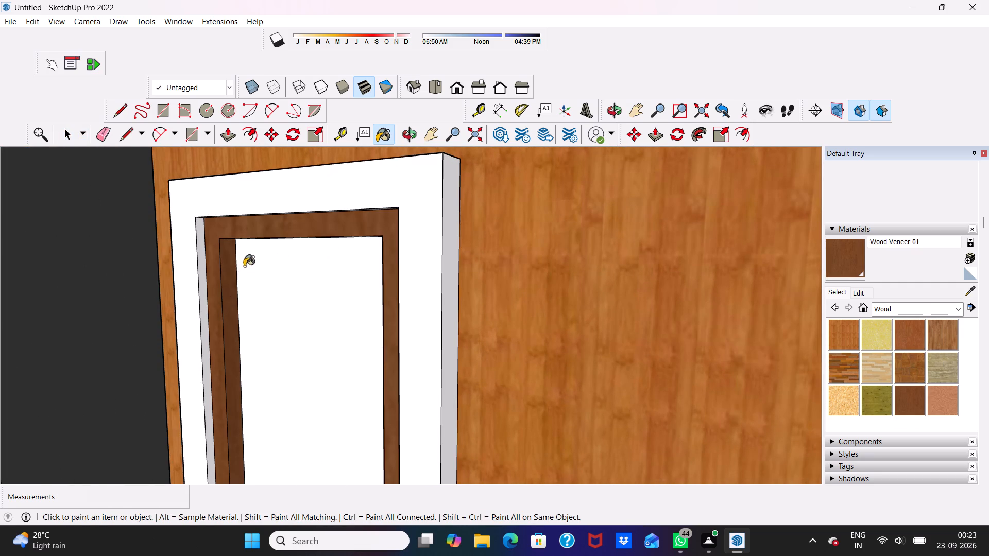
middle_drag(242, 258, 281, 157)
scroll(387, 237, up, 4)
click(375, 219)
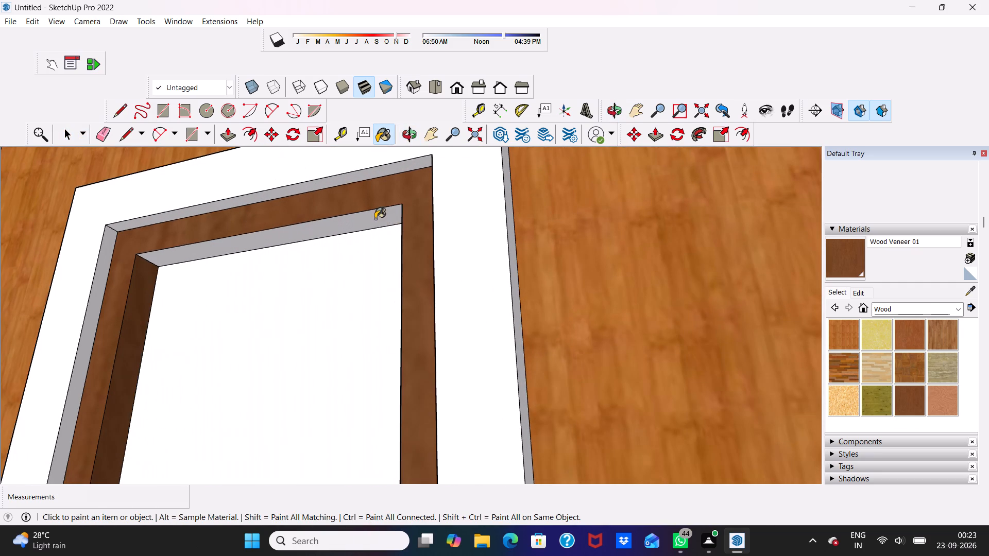
middle_drag(359, 282, 356, 351)
scroll(355, 352, up, 3)
middle_drag(381, 344, 455, 372)
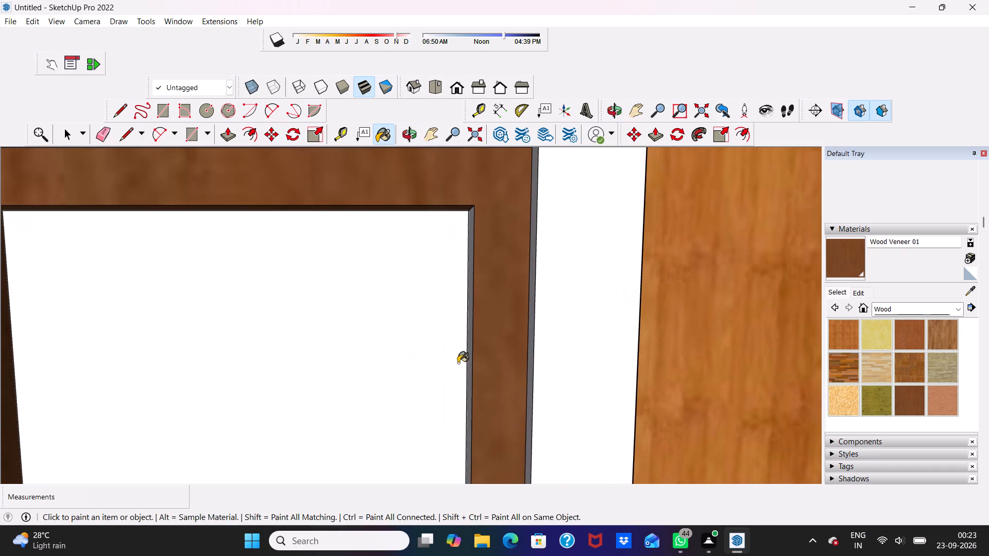
click(469, 361)
Paint the bottom reveal of the same opening's inner frame with Wood Veneer 01.
scroll(460, 333, down, 8)
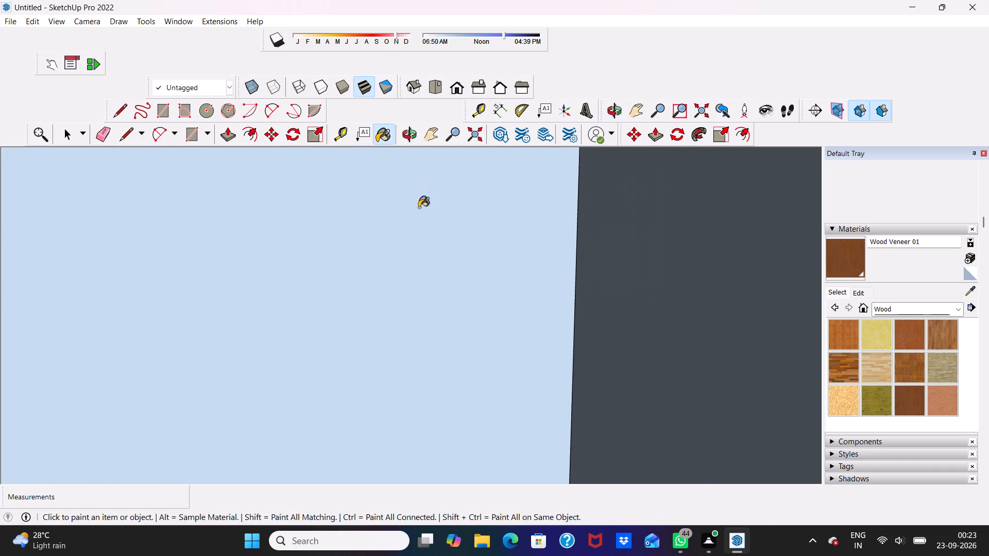
scroll(419, 207, down, 3)
click(455, 92)
scroll(455, 332, down, 10)
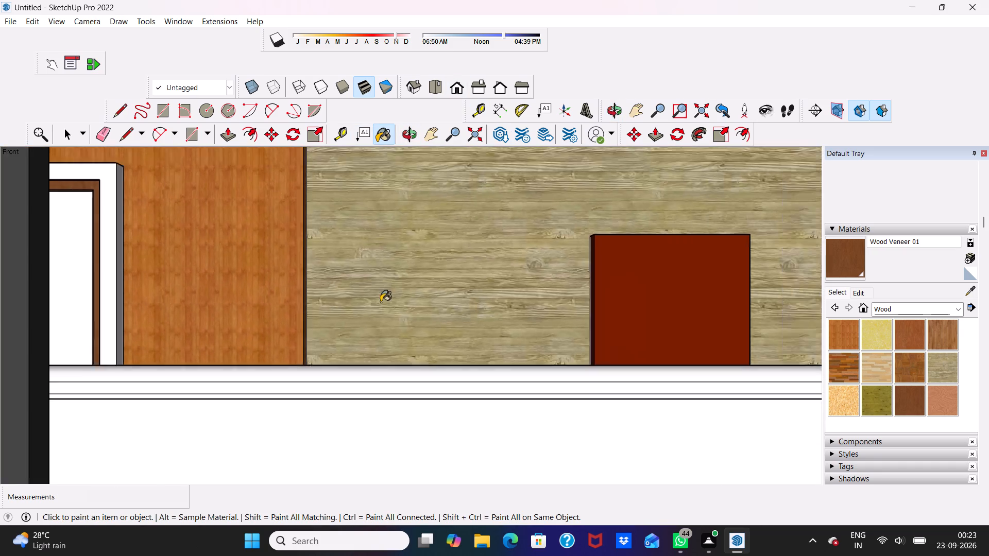
scroll(381, 302, down, 5)
middle_drag(162, 313, 129, 436)
scroll(232, 303, up, 10)
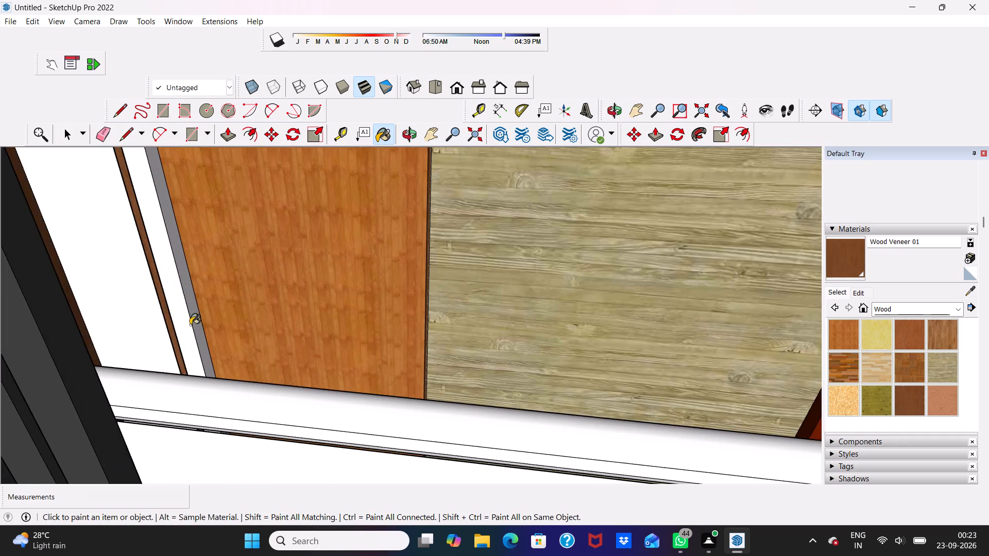
middle_drag(159, 349, 164, 396)
scroll(148, 444, up, 7)
scroll(155, 449, down, 3)
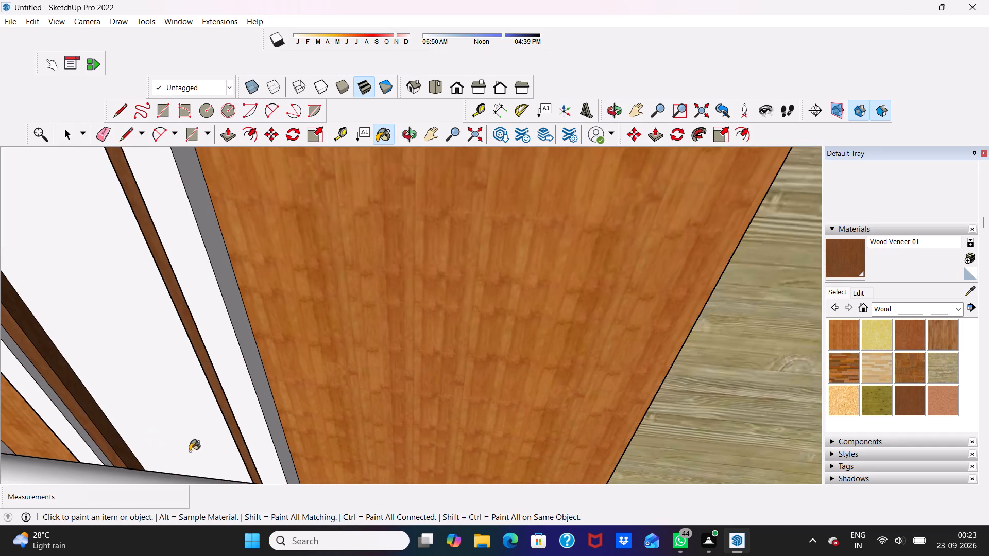
scroll(163, 448, down, 1)
middle_drag(161, 373, 170, 408)
scroll(170, 402, up, 1)
scroll(138, 386, down, 5)
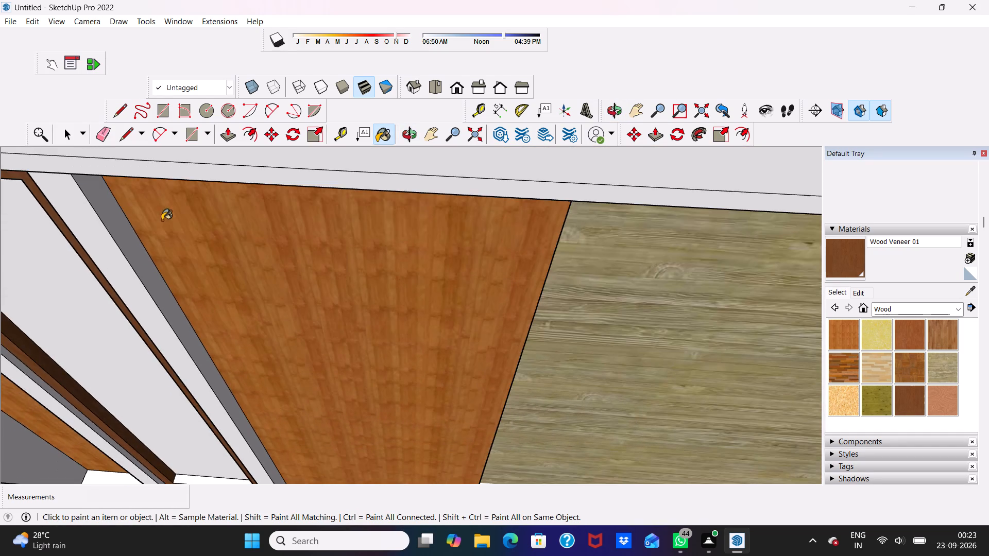
scroll(138, 330, down, 2)
click(202, 472)
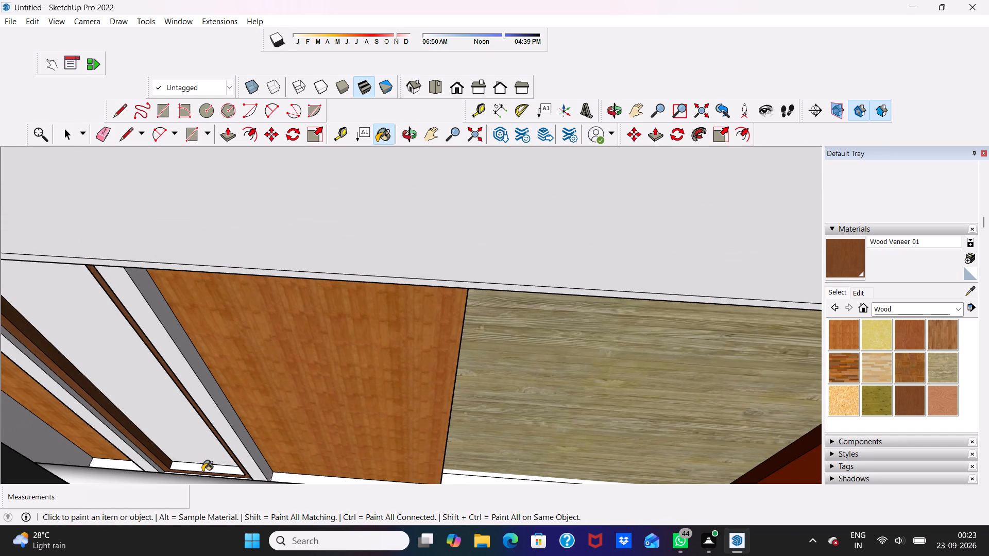
scroll(207, 463, up, 3)
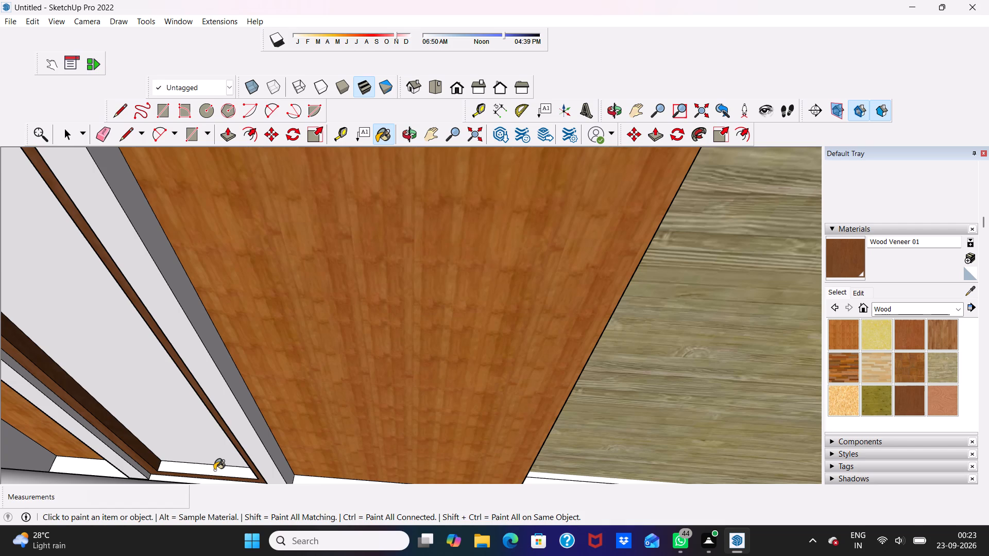
click(214, 470)
Examine the balcony from the front, then the whole front elevation, to review the applied finishes.
scroll(210, 448, down, 4)
scroll(246, 359, down, 9)
middle_drag(534, 420, 583, 262)
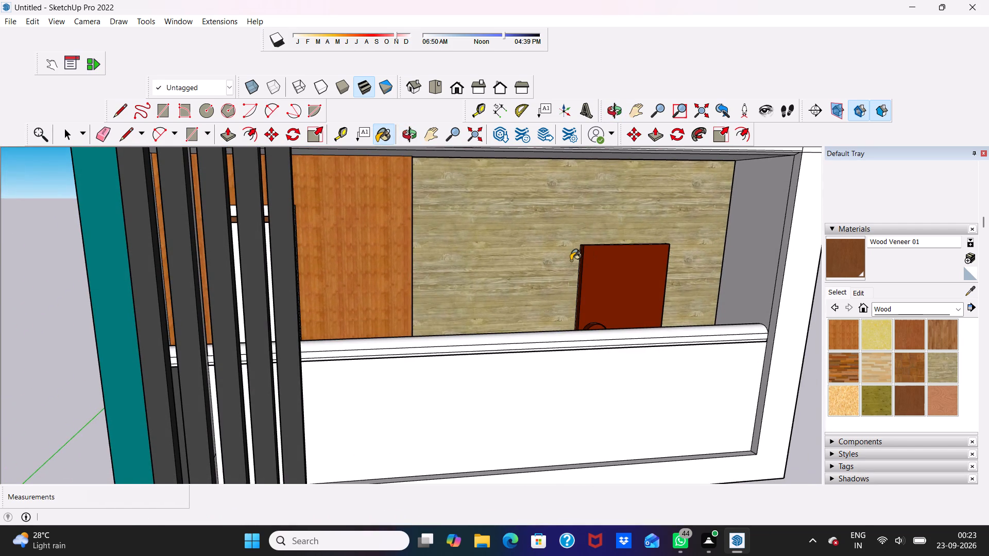
key(space)
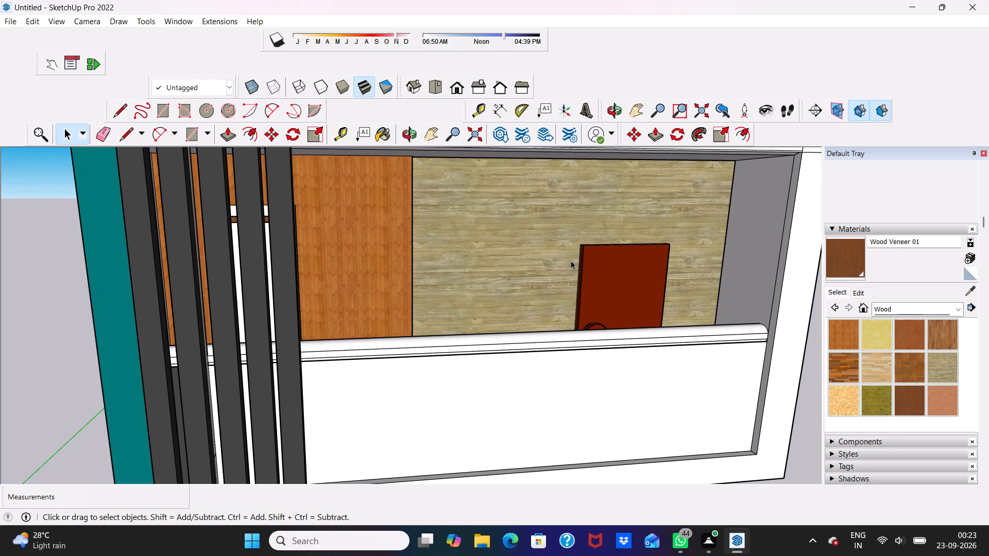
scroll(544, 257, down, 5)
scroll(501, 305, down, 5)
scroll(550, 290, down, 2)
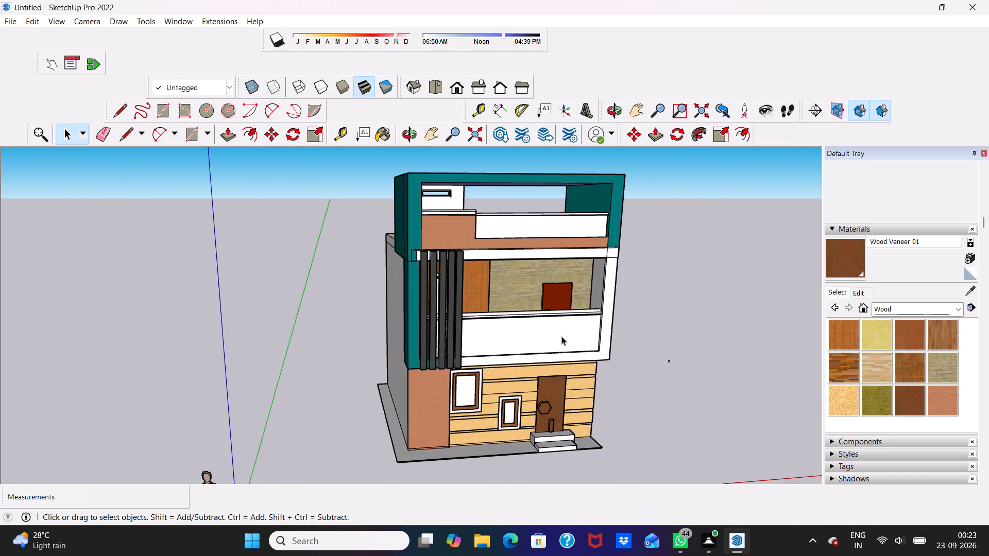
scroll(561, 336, down, 1)
middle_drag(561, 336, 520, 307)
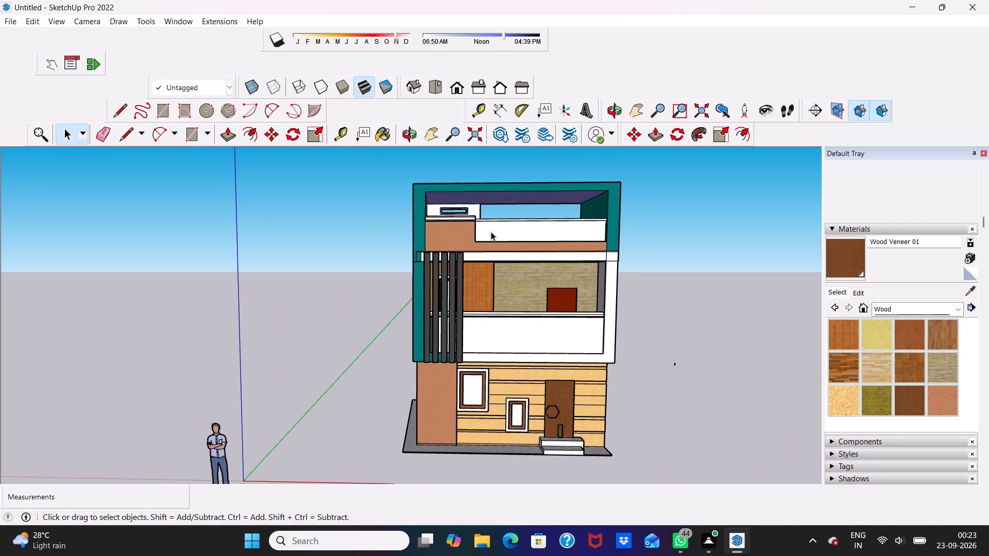
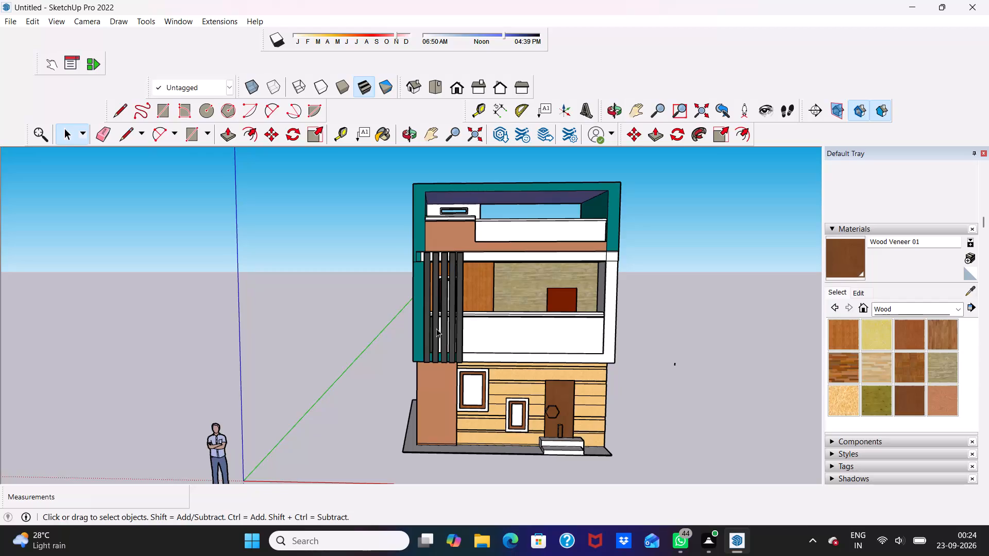
Paint the underside of the slab above the first-floor balcony with the Wood Floor Parquet material.
scroll(436, 328, up, 1)
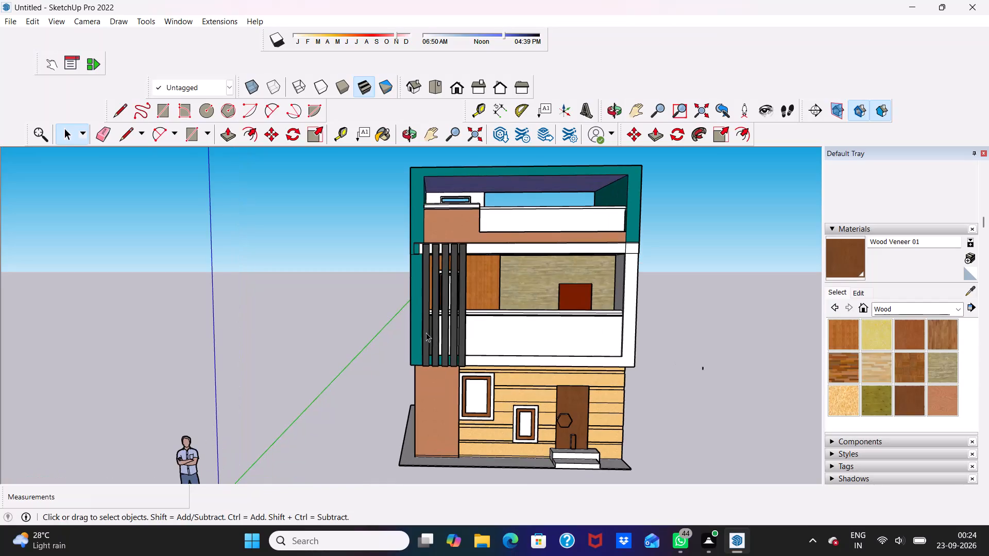
middle_drag(426, 333, 451, 203)
scroll(742, 326, up, 1)
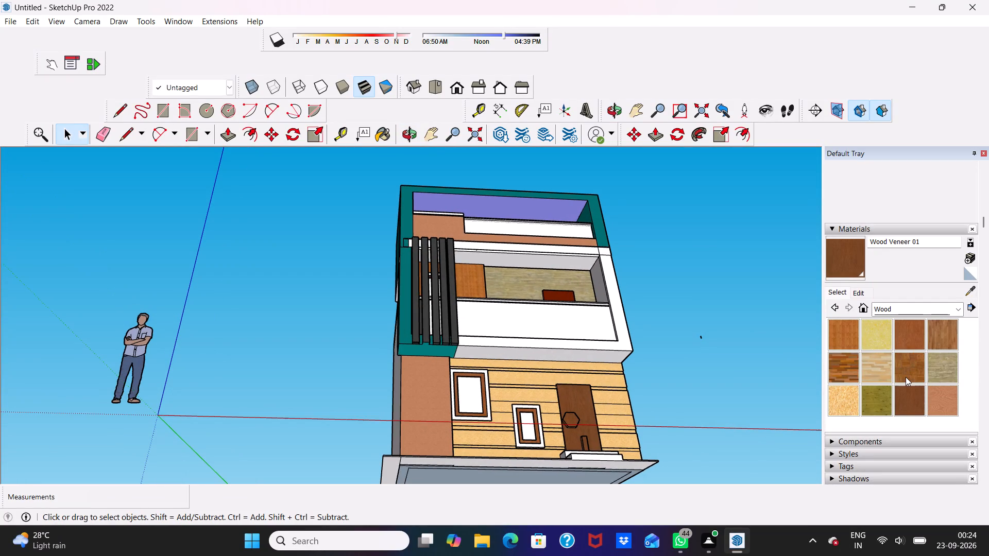
click(906, 372)
scroll(684, 326, up, 6)
scroll(590, 299, up, 3)
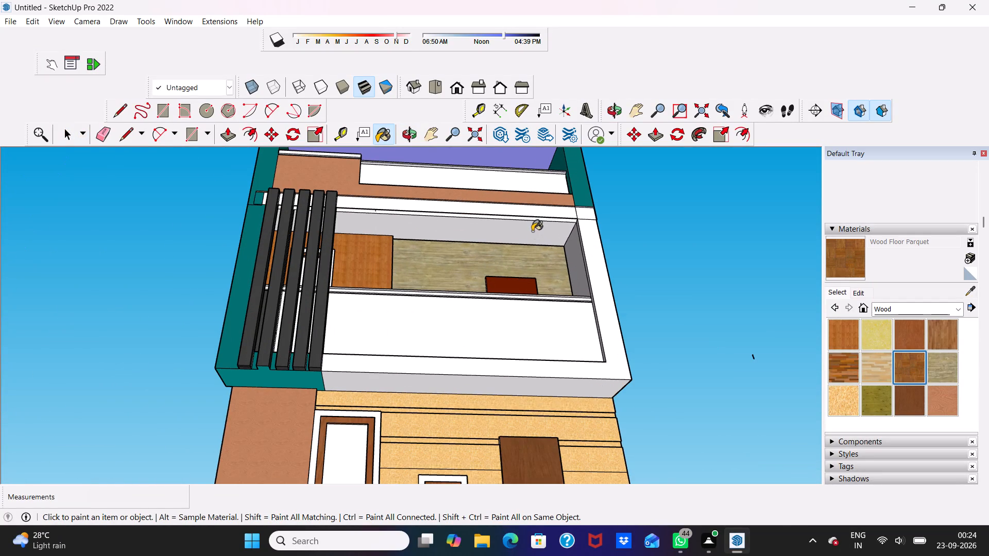
click(532, 231)
Paint the narrow edge strips along the front of the balcony ceiling with Wood Floor Parquet, including the short piece beside the slats.
scroll(556, 251, up, 4)
middle_drag(501, 267, 440, 323)
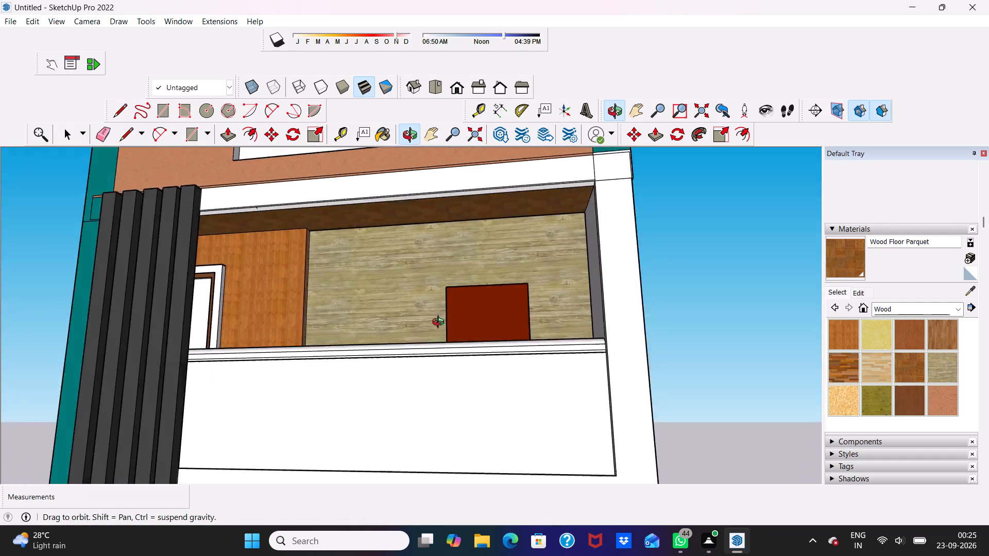
middle_drag(440, 323, 492, 257)
scroll(493, 256, up, 1)
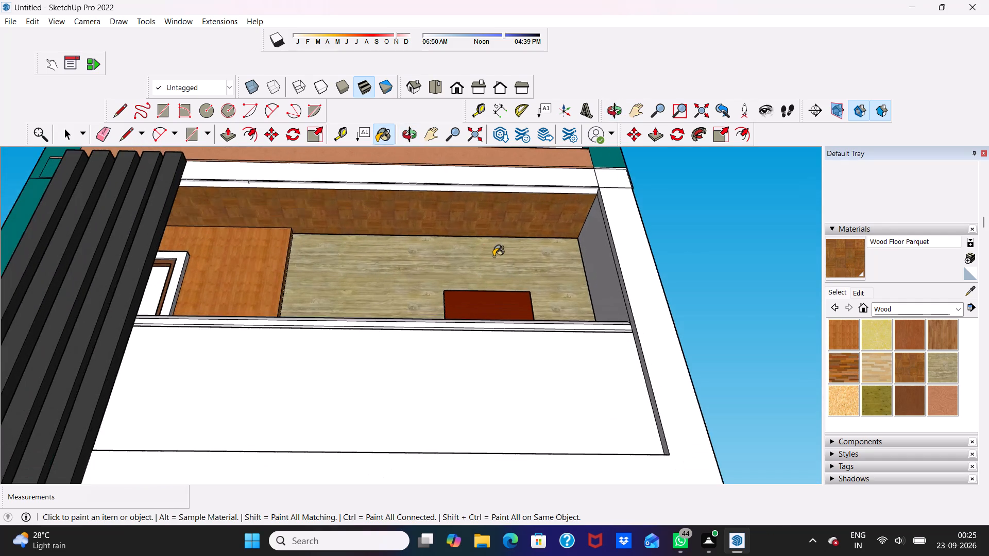
scroll(493, 256, down, 4)
middle_drag(522, 278, 548, 228)
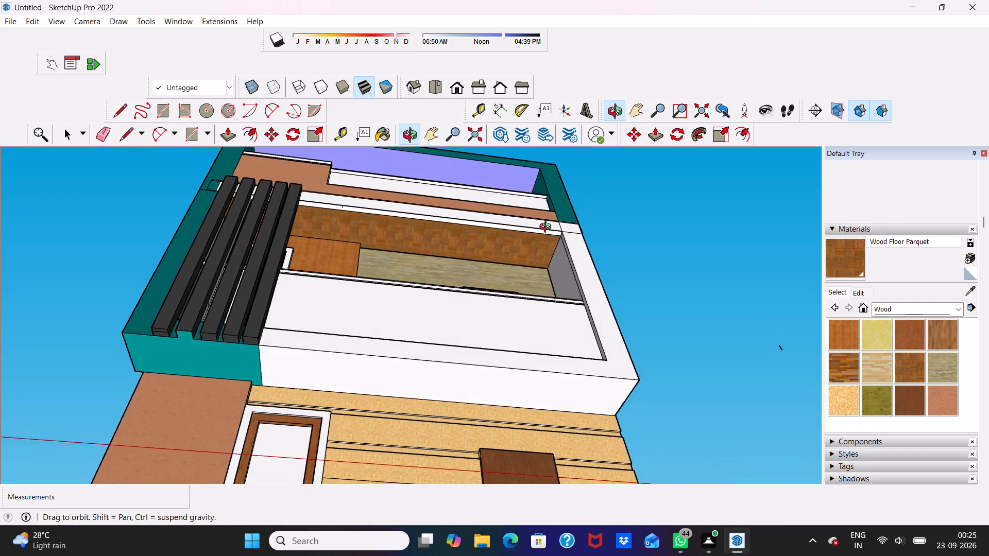
middle_drag(548, 228, 476, 253)
scroll(466, 221, up, 4)
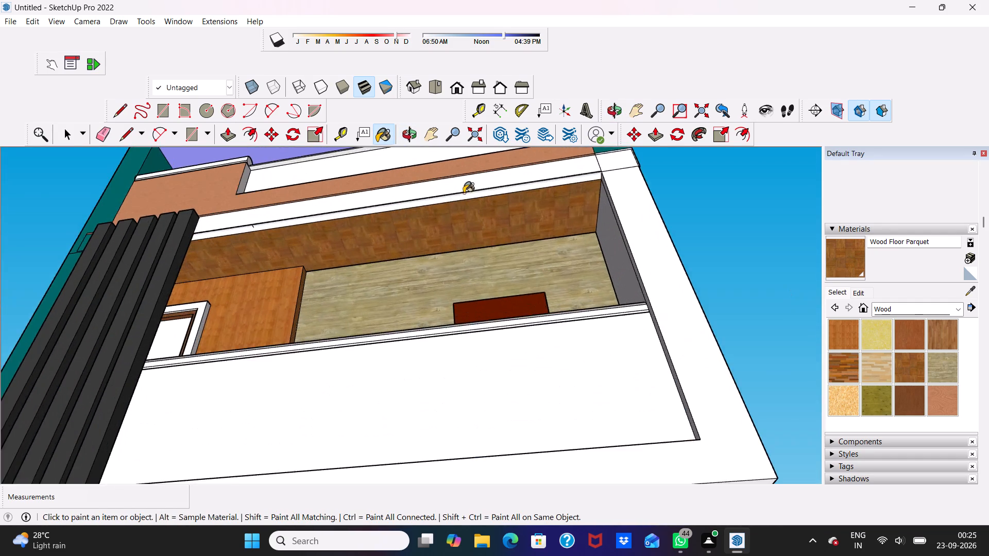
scroll(464, 193, up, 5)
click(473, 199)
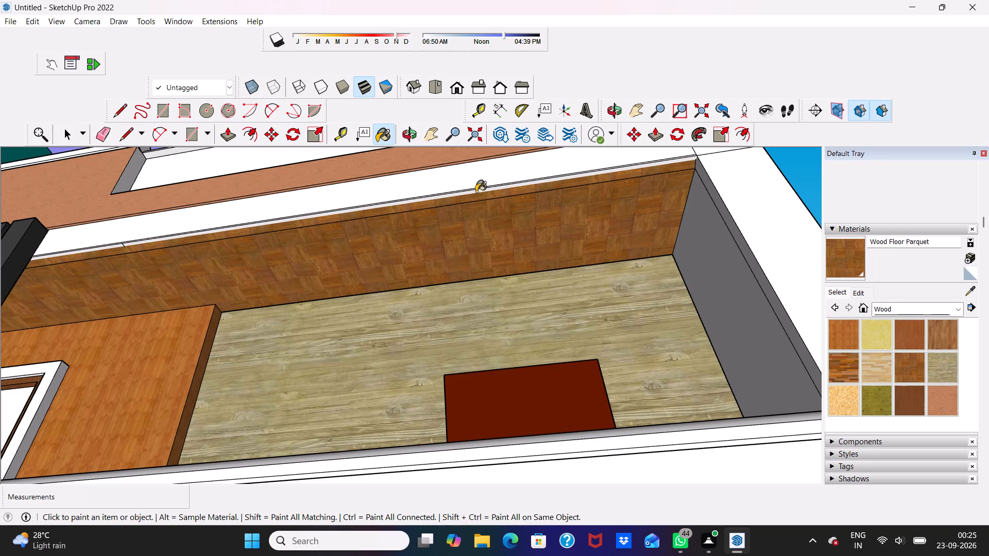
click(480, 192)
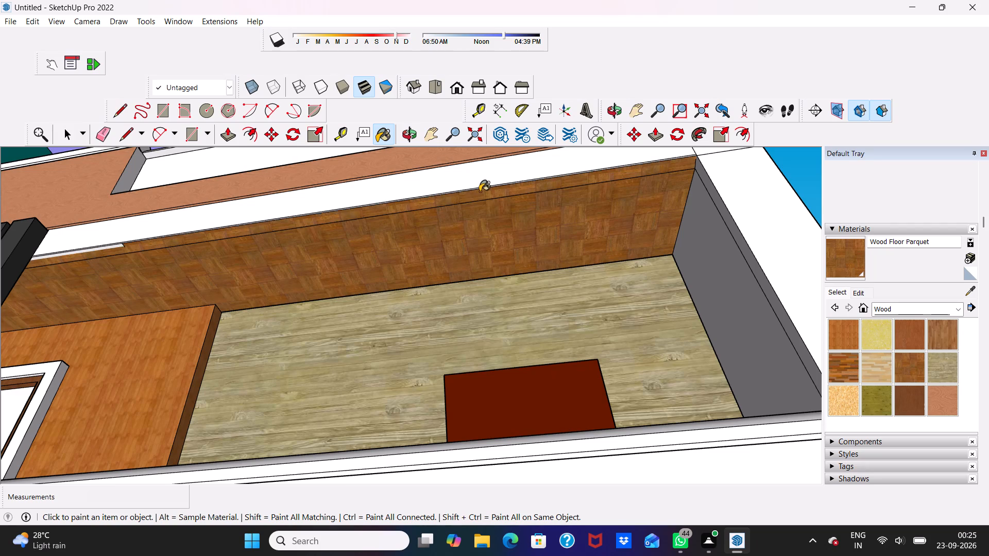
scroll(471, 207, down, 4)
scroll(284, 266, up, 10)
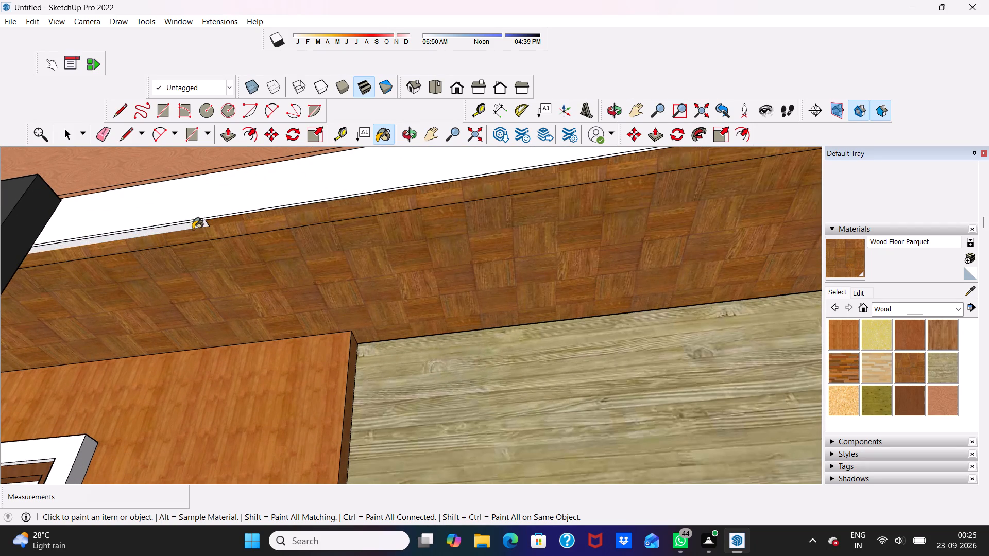
click(190, 225)
Paint the coping of the long white terrace parapet with Blacktop Old 01 from the Asphalt and Concrete collection.
scroll(190, 225, down, 3)
scroll(238, 235, down, 9)
middle_drag(388, 298, 422, 399)
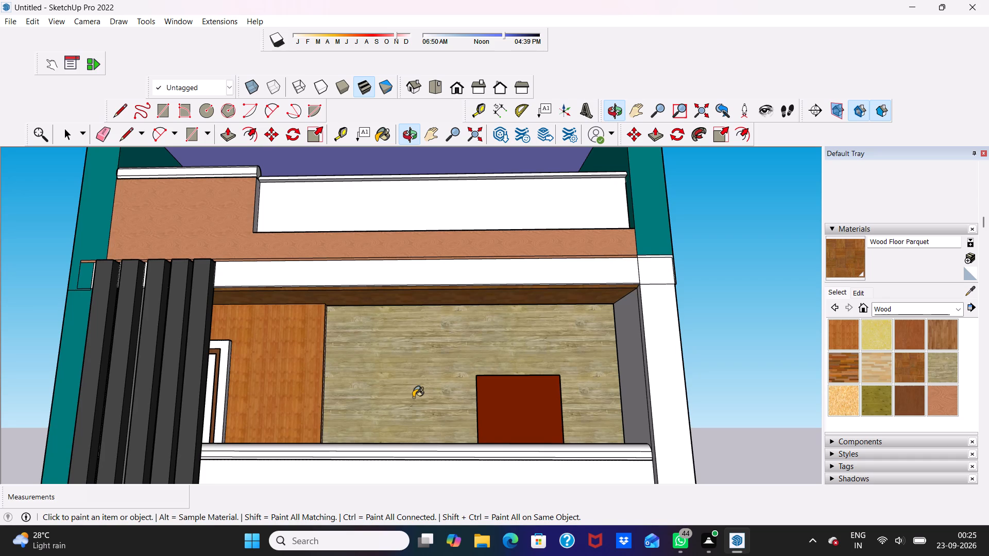
scroll(490, 486, down, 1)
scroll(684, 436, down, 2)
scroll(890, 369, up, 3)
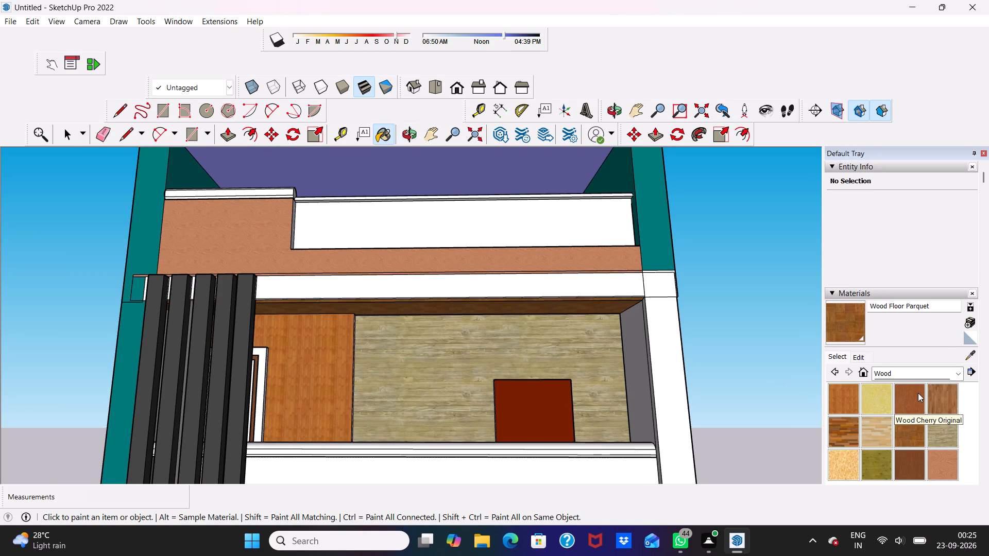
scroll(640, 449, down, 4)
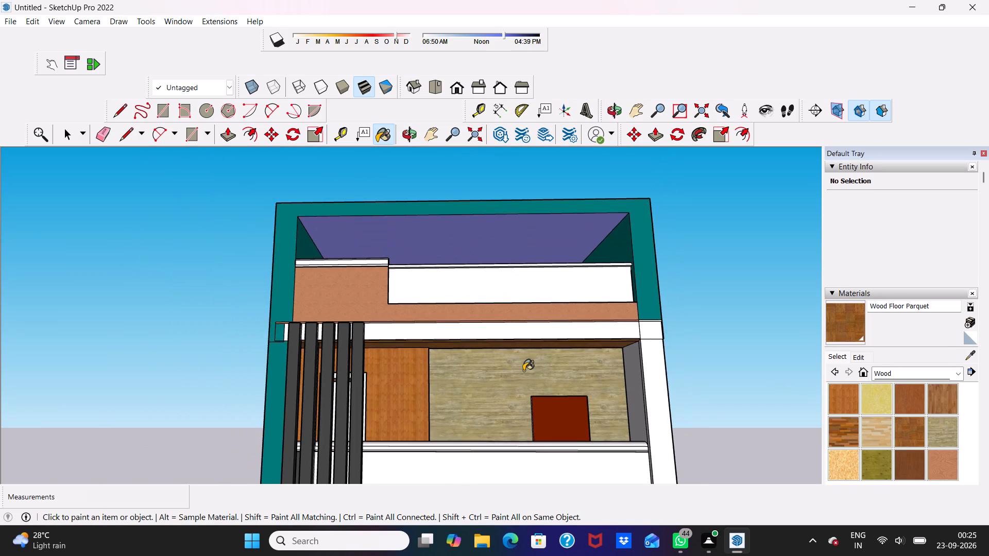
scroll(523, 371, down, 1)
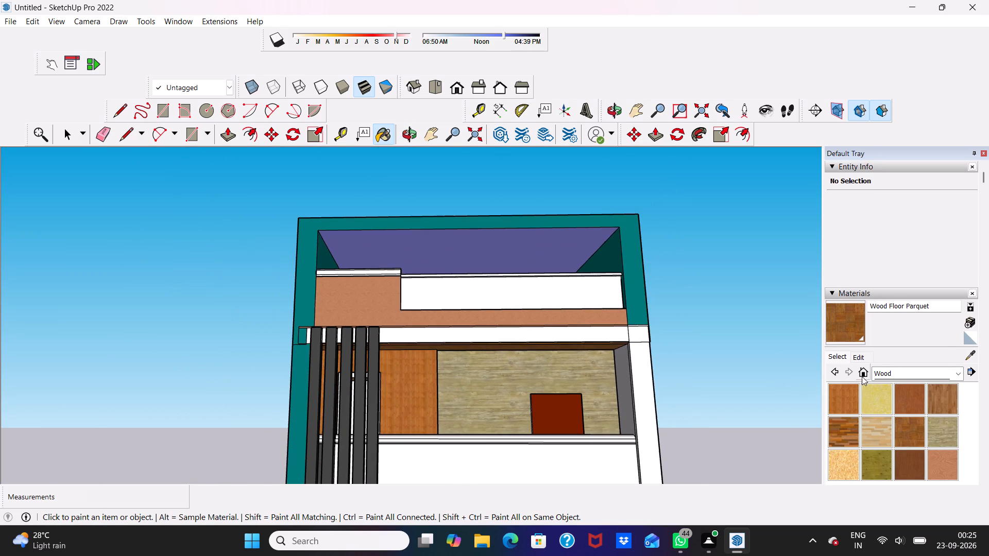
scroll(872, 381, up, 1)
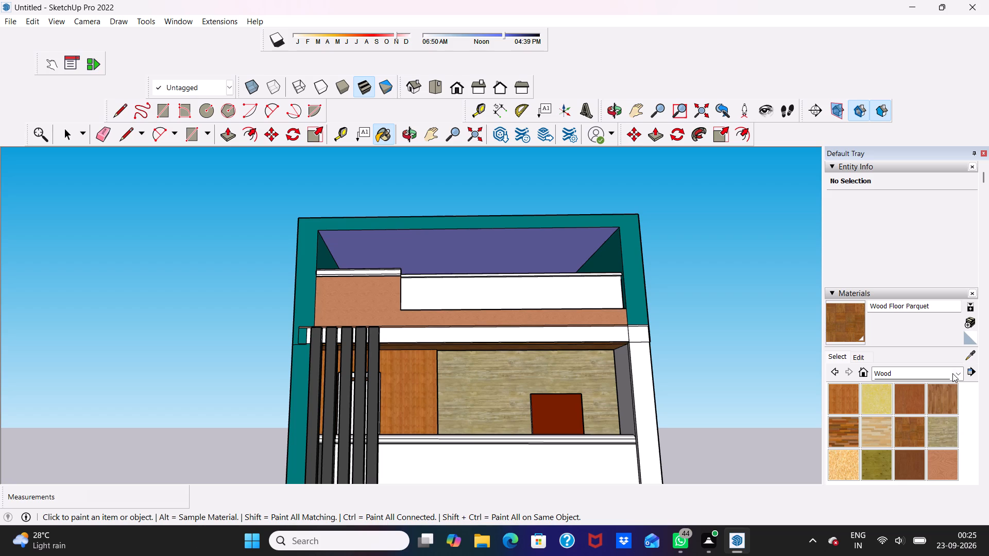
click(952, 373)
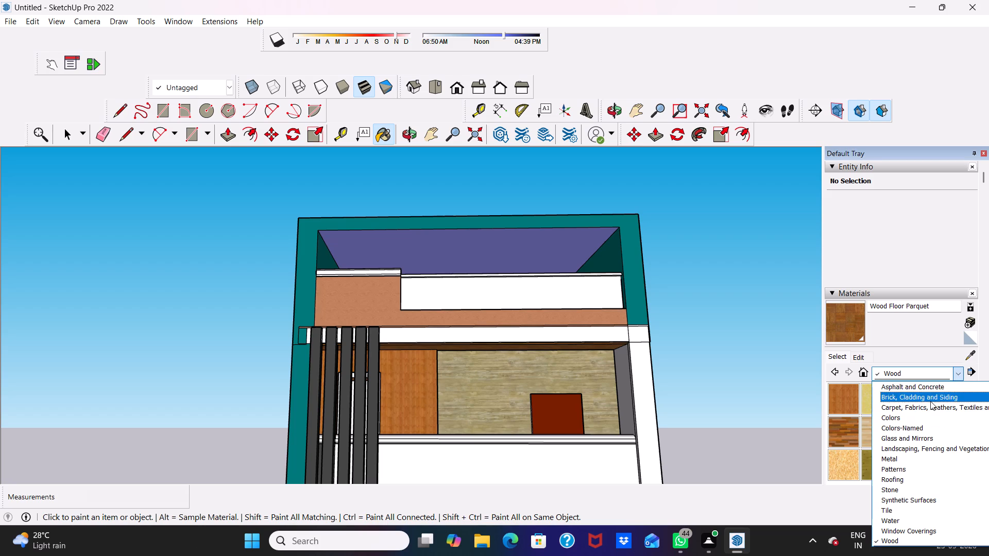
click(927, 391)
click(911, 404)
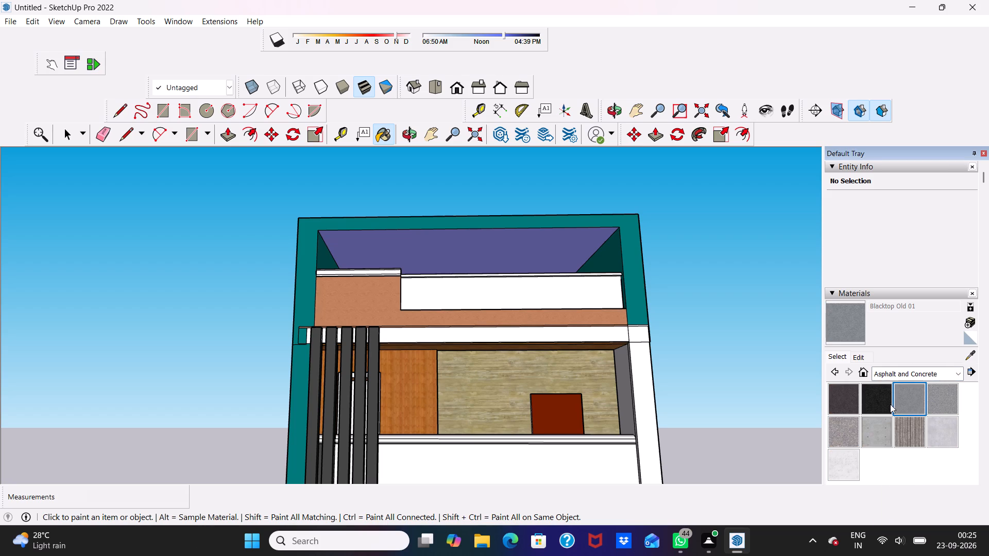
scroll(836, 390, up, 3)
scroll(431, 322, up, 4)
scroll(321, 233, up, 3)
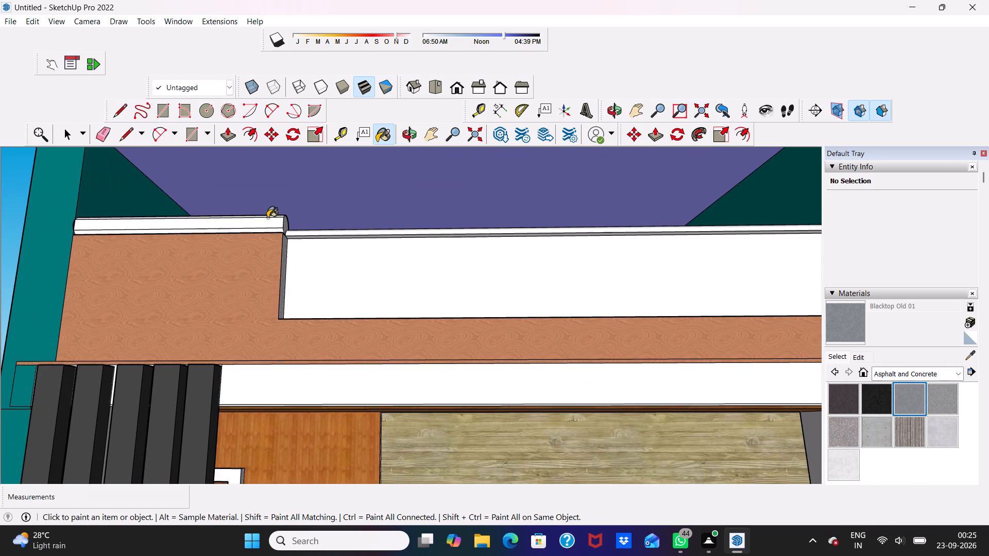
click(296, 234)
Paint the faces of the raised rounded coping above the brown terrace wall with Concrete Scored Jointless.
scroll(327, 235, up, 4)
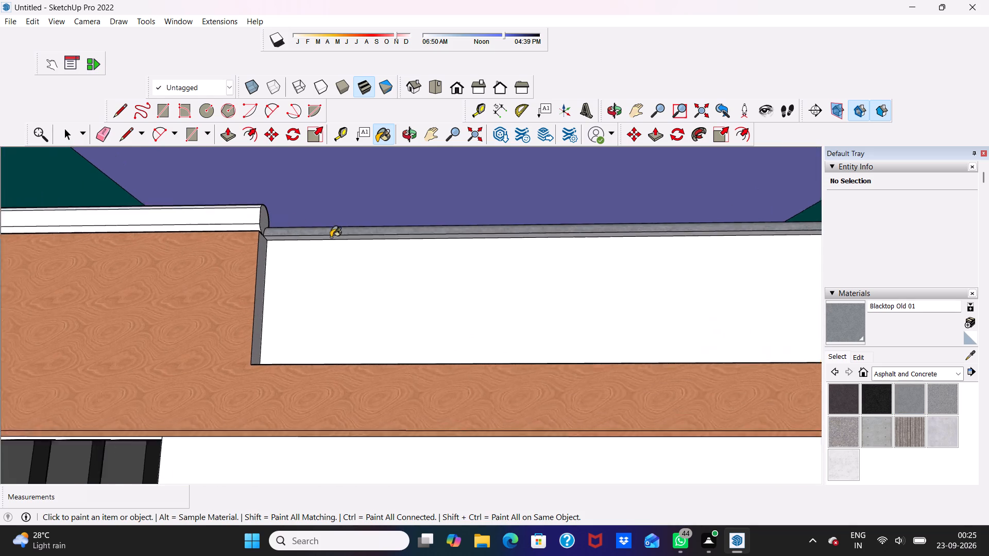
scroll(331, 237, up, 1)
scroll(336, 239, down, 1)
middle_drag(336, 239, 310, 361)
scroll(267, 307, up, 3)
scroll(258, 301, down, 3)
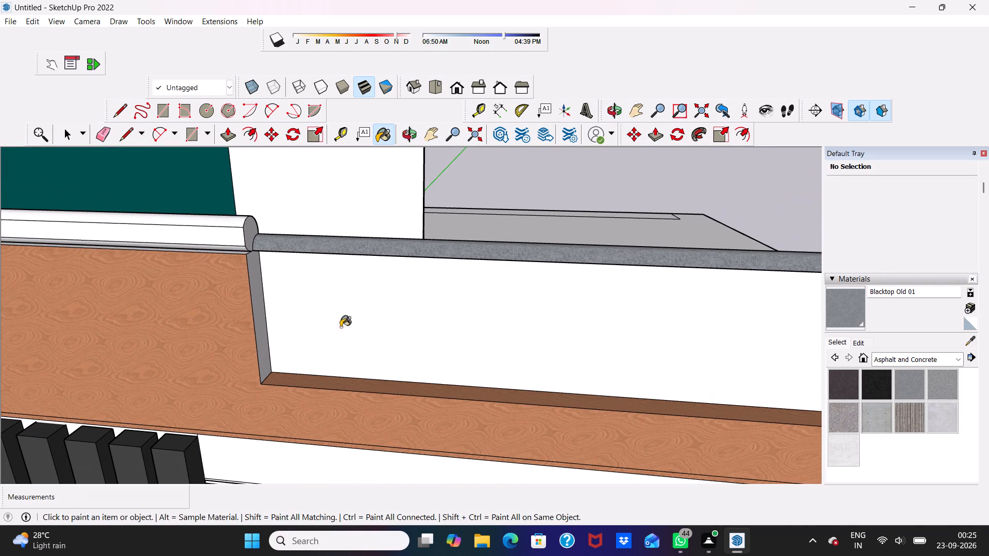
click(902, 412)
scroll(490, 352, up, 1)
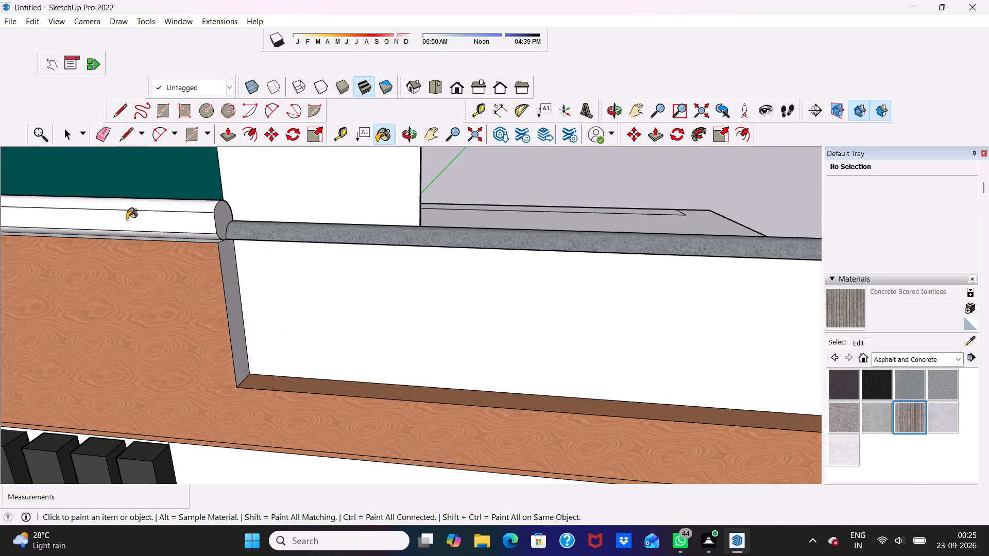
drag(127, 216, 132, 215)
scroll(180, 227, down, 3)
scroll(208, 225, up, 1)
click(199, 214)
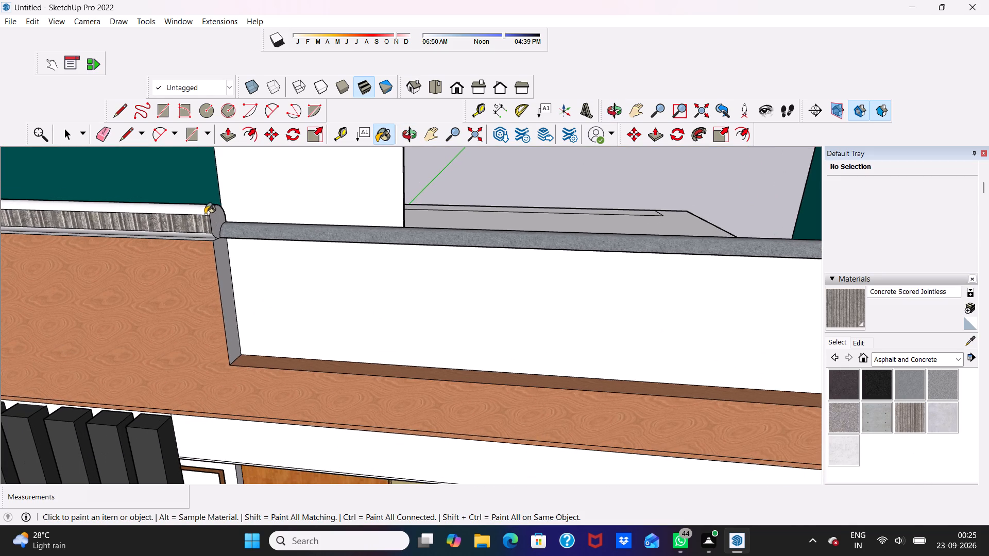
scroll(210, 216, up, 4)
click(213, 220)
scroll(198, 241, up, 1)
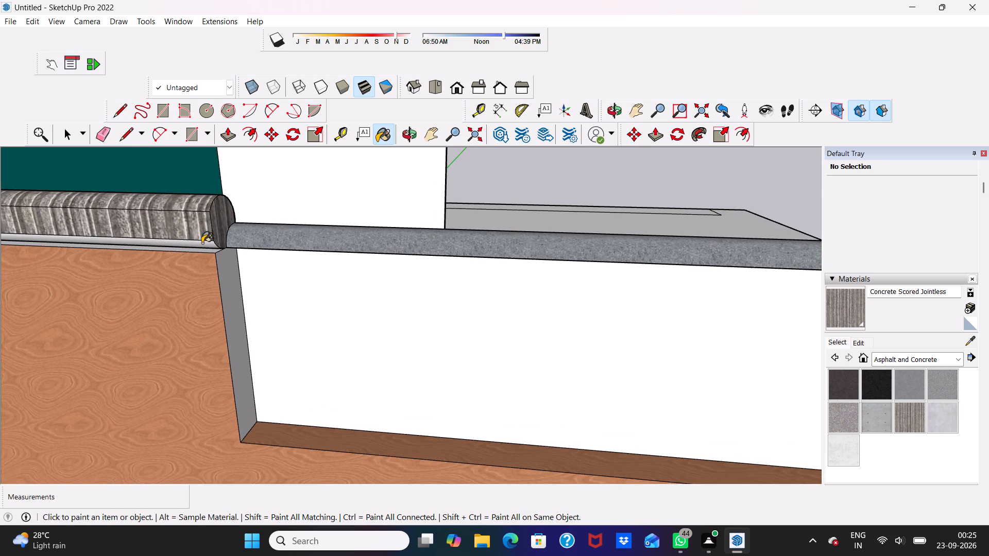
click(202, 243)
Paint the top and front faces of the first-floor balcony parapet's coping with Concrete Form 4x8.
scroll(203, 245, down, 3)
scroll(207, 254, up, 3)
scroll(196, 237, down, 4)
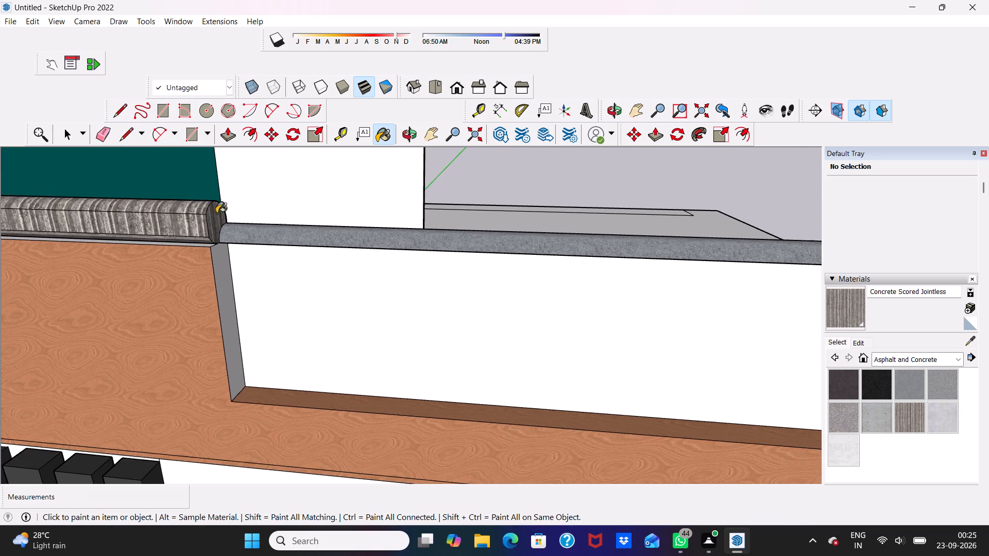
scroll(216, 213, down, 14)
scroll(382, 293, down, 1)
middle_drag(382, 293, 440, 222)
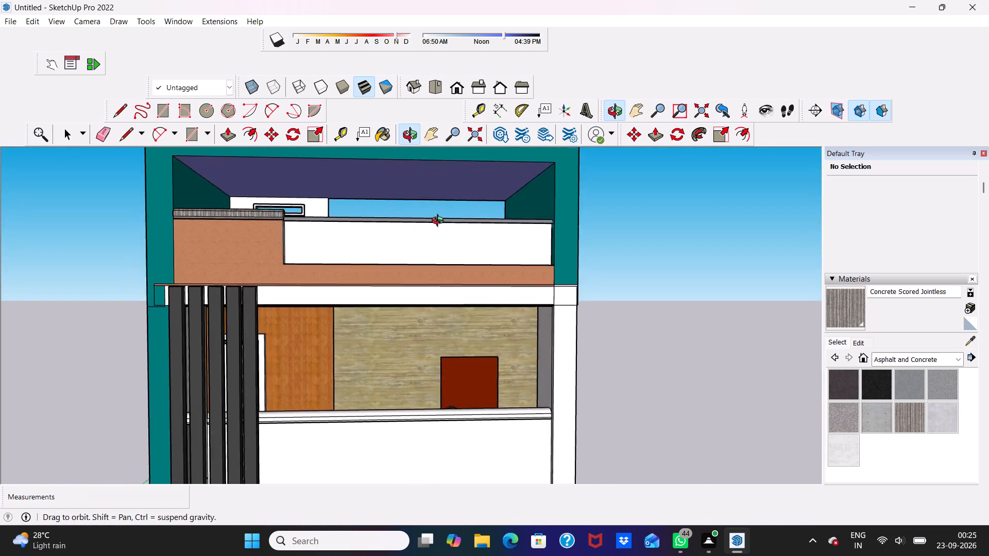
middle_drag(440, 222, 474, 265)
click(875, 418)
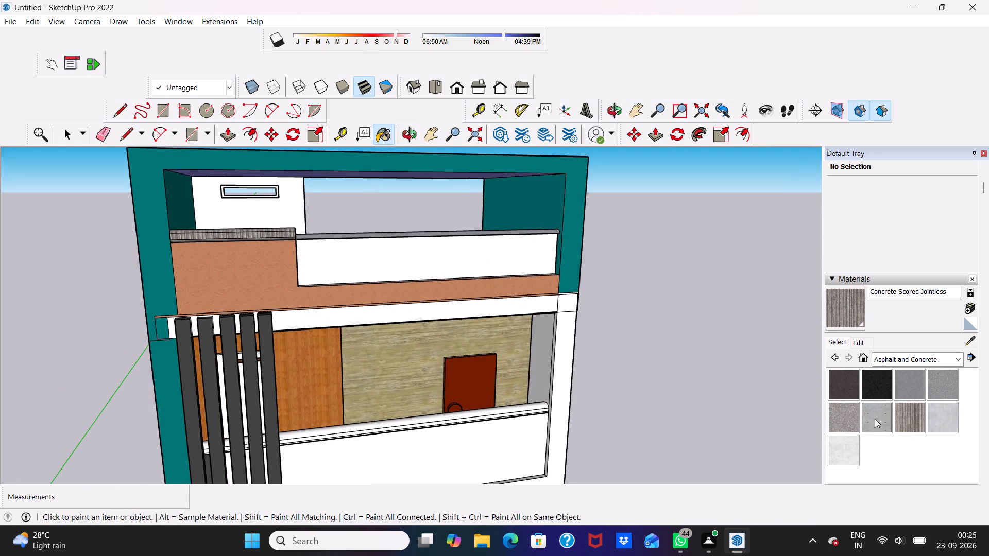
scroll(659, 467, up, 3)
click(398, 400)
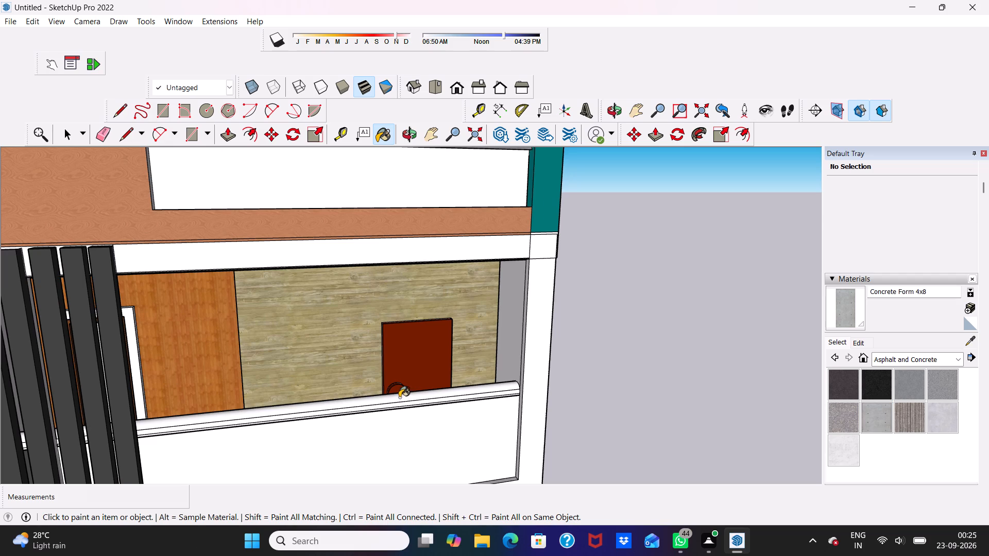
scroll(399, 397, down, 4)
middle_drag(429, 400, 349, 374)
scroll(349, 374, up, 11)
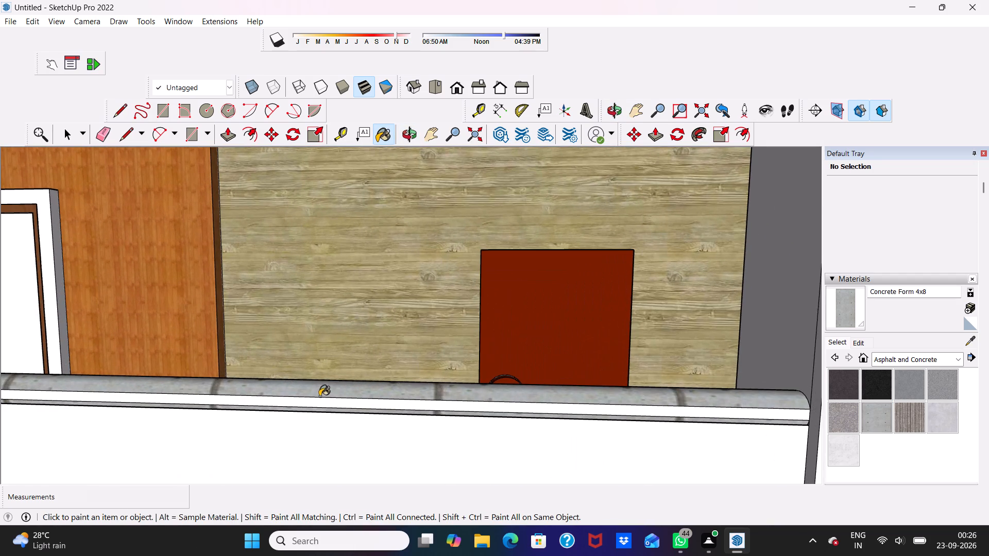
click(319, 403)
Repaint the first-floor balcony parapet's coping with Concrete Aggregate Smoke on its top and front faces.
scroll(318, 398, down, 9)
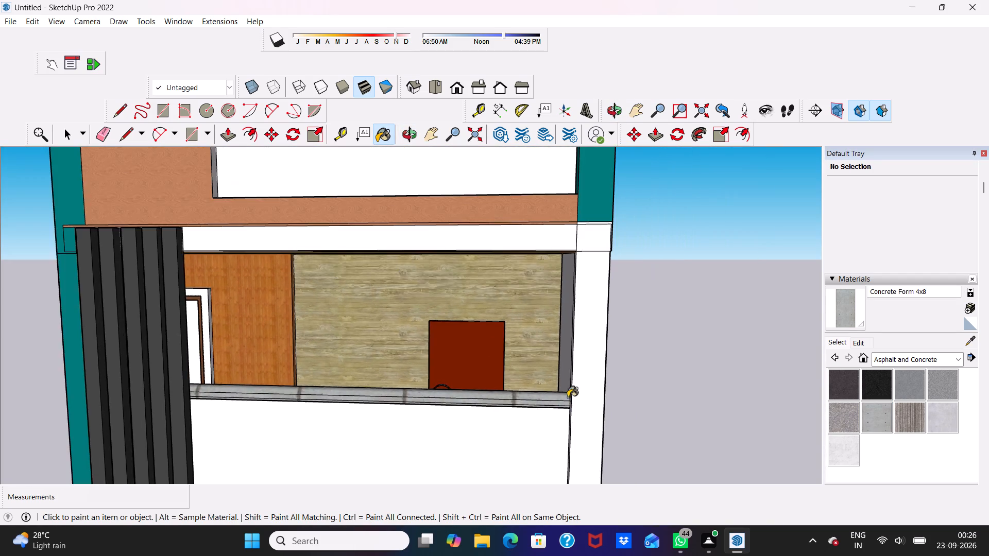
scroll(562, 408, up, 1)
scroll(562, 412, down, 4)
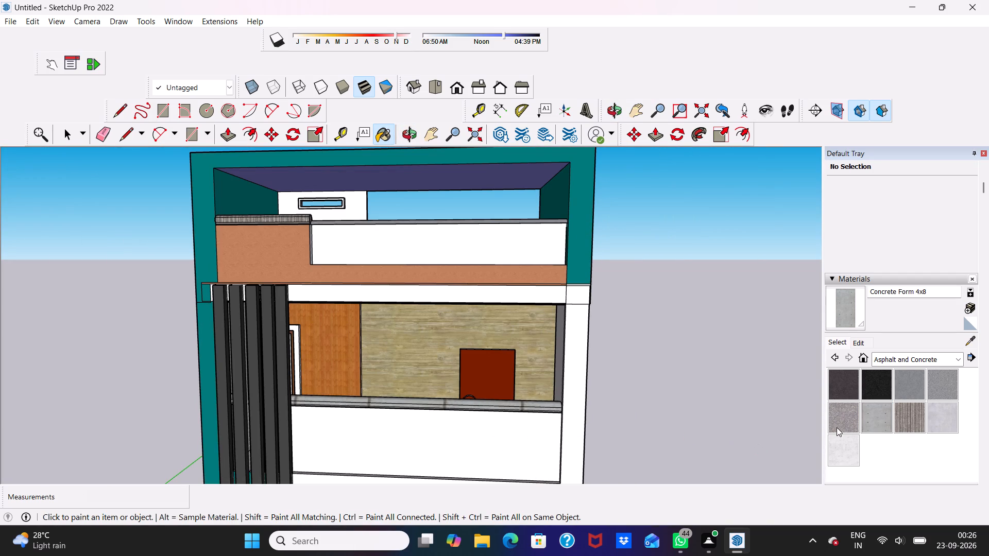
click(838, 418)
scroll(681, 462, up, 5)
scroll(368, 359, up, 5)
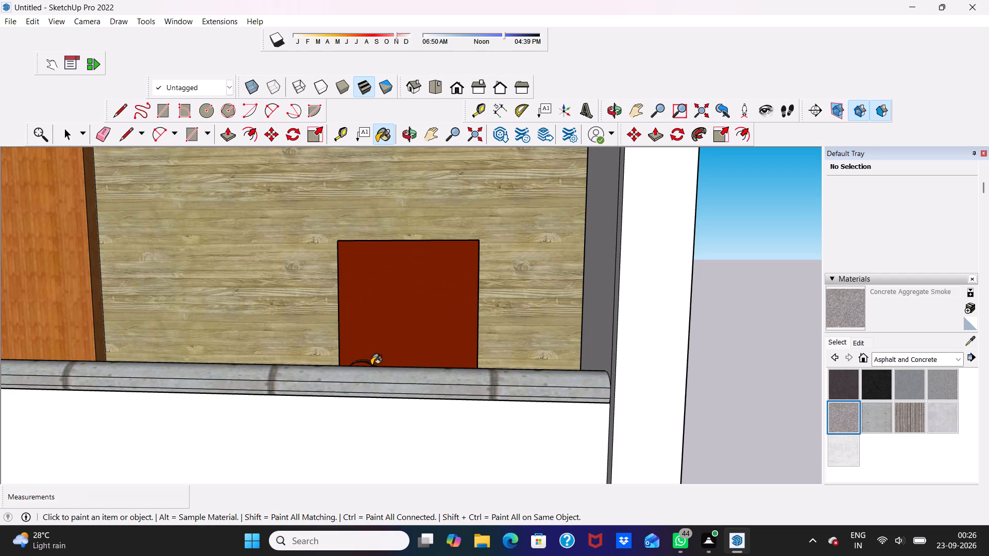
click(364, 380)
scroll(376, 370, up, 4)
click(351, 401)
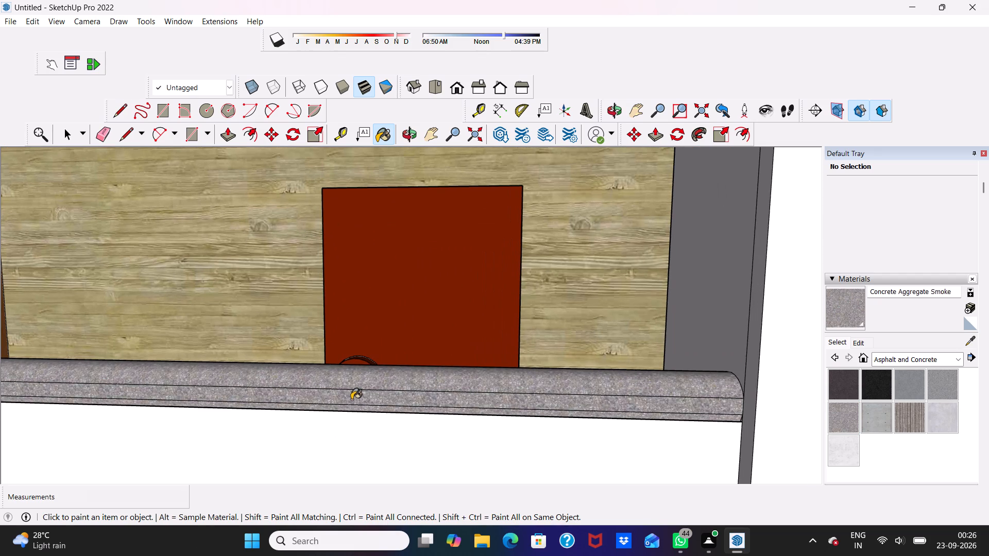
scroll(351, 393, down, 17)
middle_drag(403, 410, 475, 371)
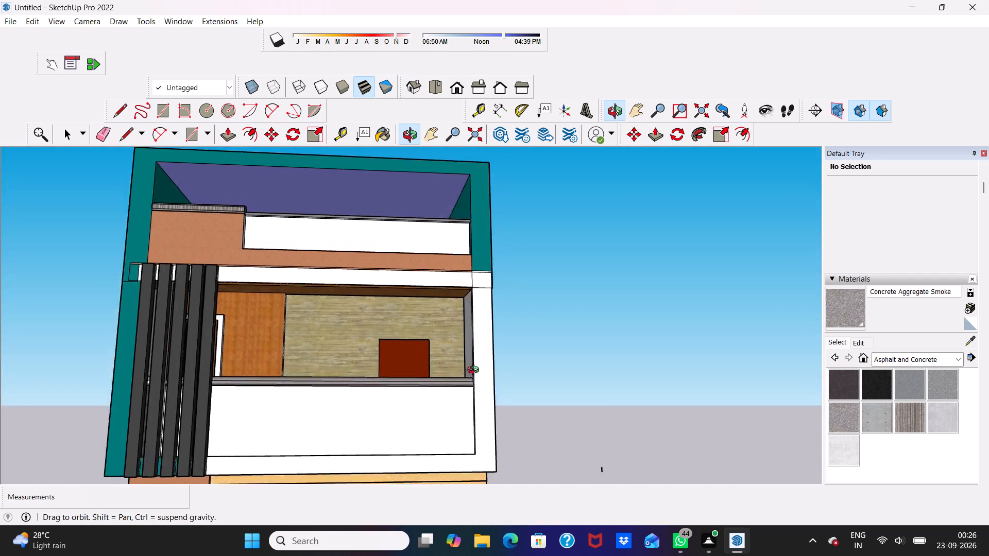
middle_drag(475, 371, 496, 384)
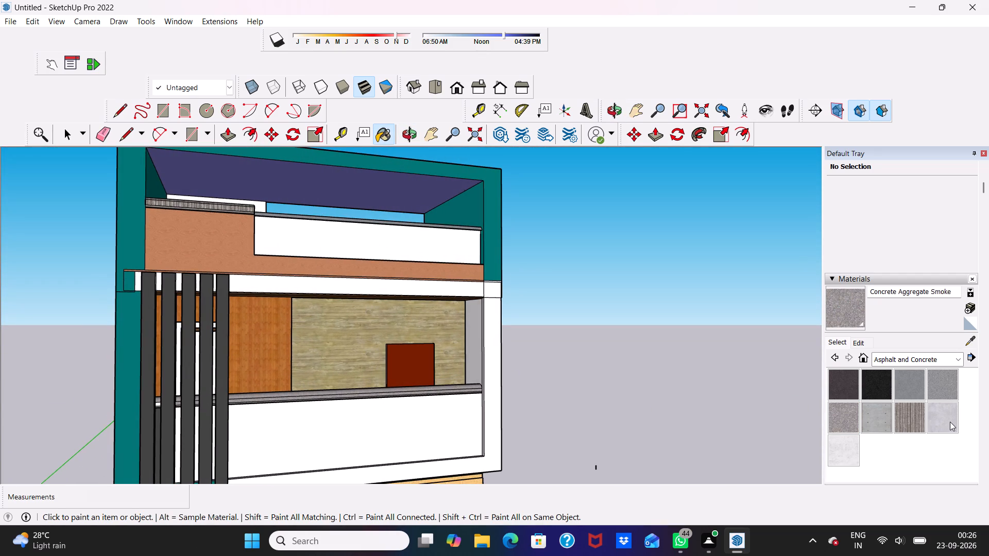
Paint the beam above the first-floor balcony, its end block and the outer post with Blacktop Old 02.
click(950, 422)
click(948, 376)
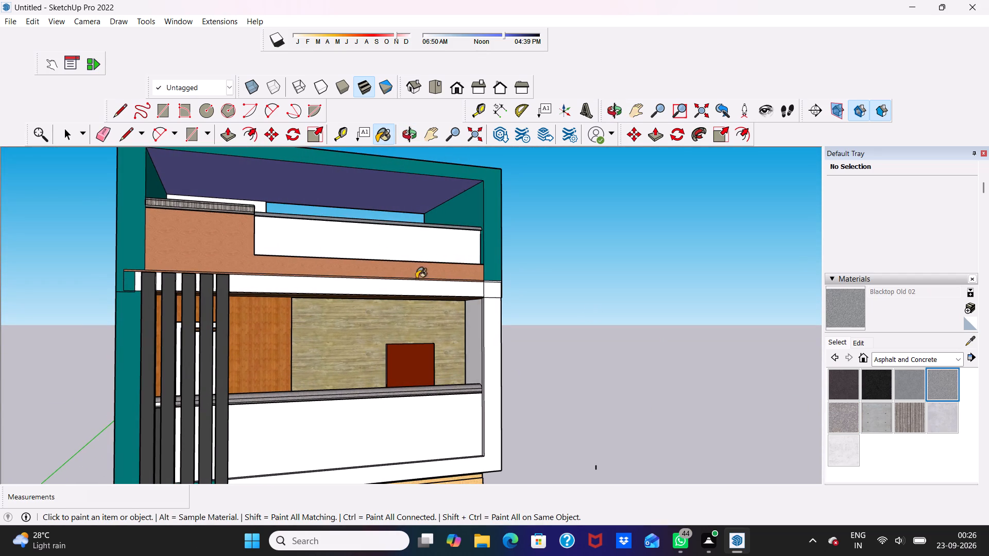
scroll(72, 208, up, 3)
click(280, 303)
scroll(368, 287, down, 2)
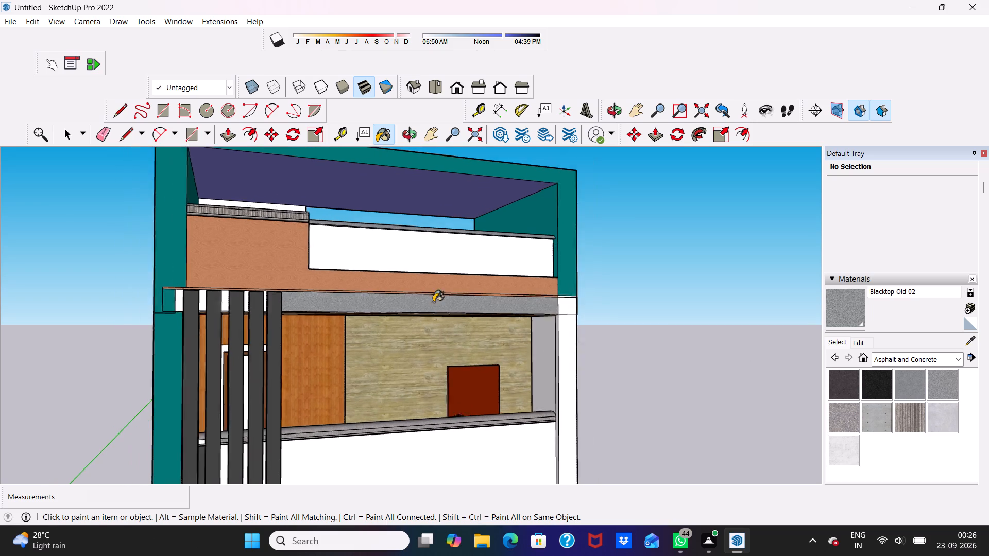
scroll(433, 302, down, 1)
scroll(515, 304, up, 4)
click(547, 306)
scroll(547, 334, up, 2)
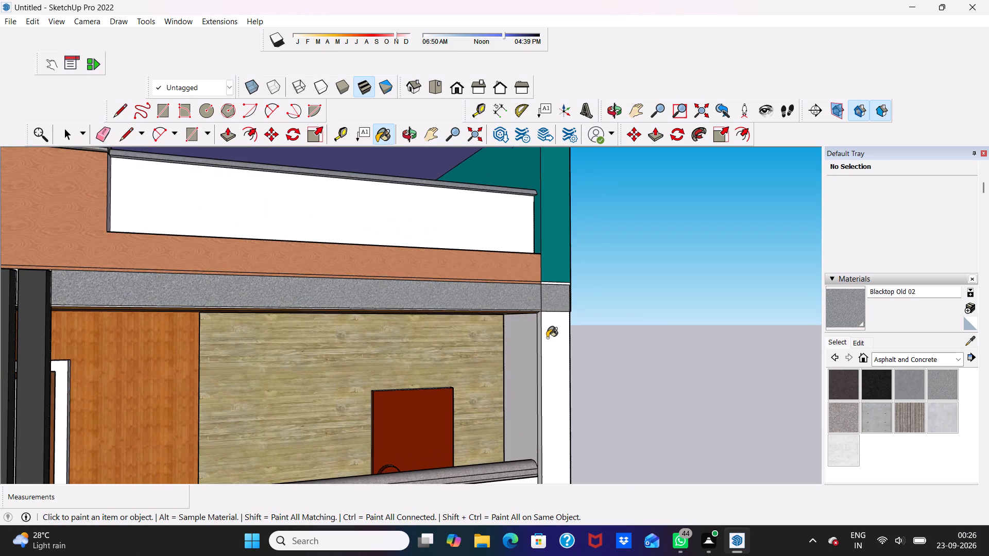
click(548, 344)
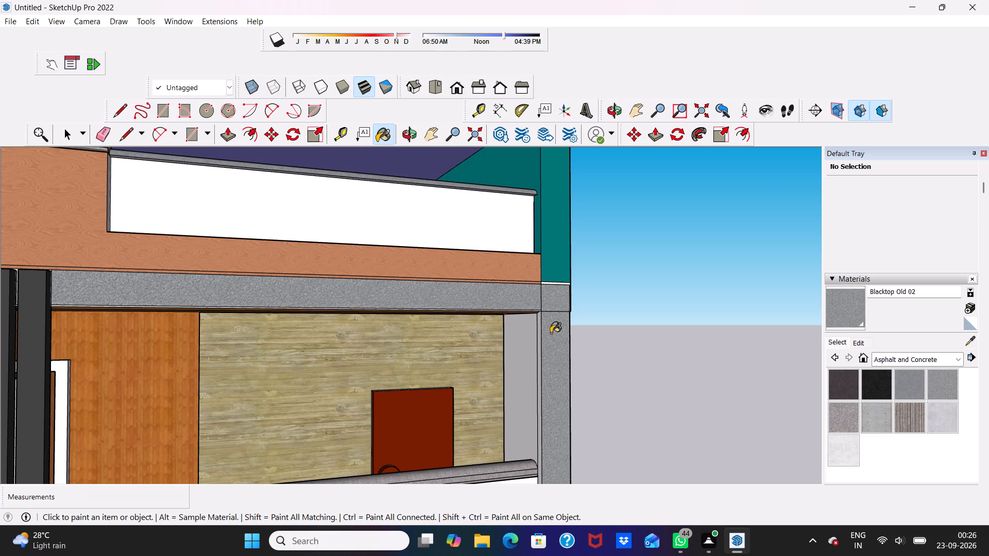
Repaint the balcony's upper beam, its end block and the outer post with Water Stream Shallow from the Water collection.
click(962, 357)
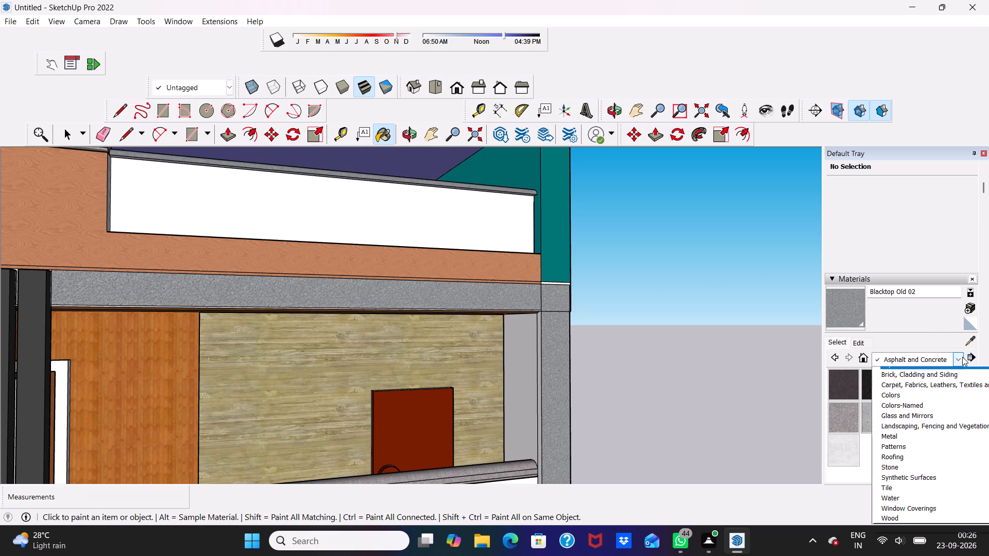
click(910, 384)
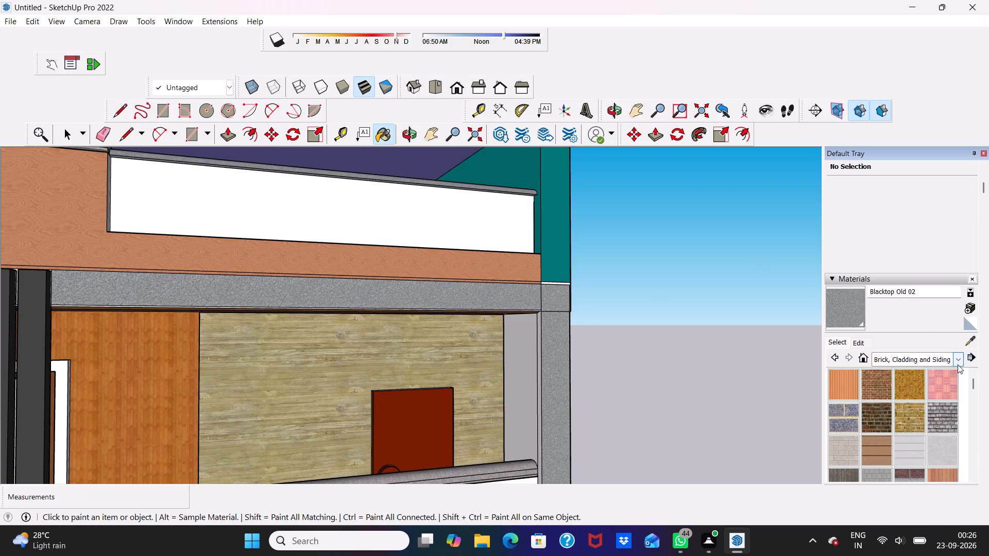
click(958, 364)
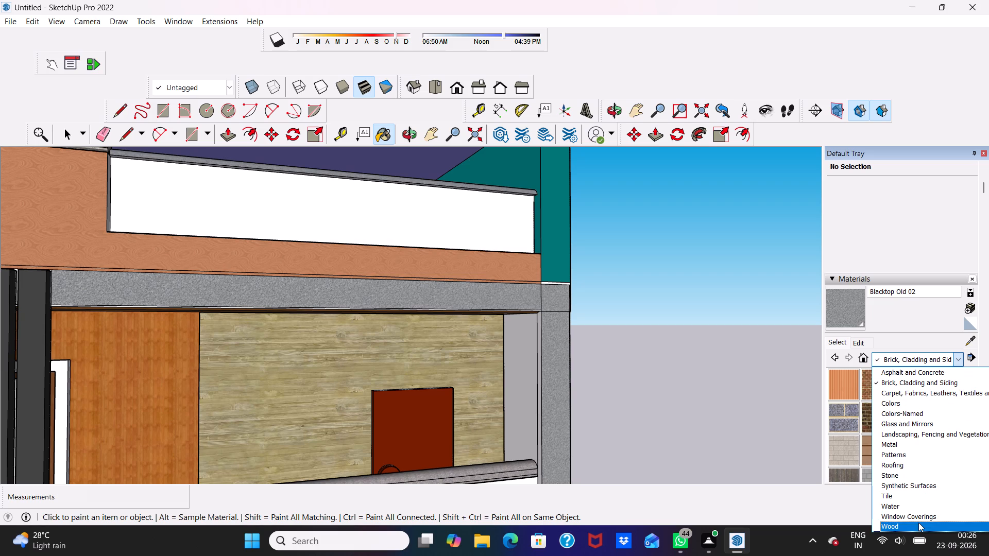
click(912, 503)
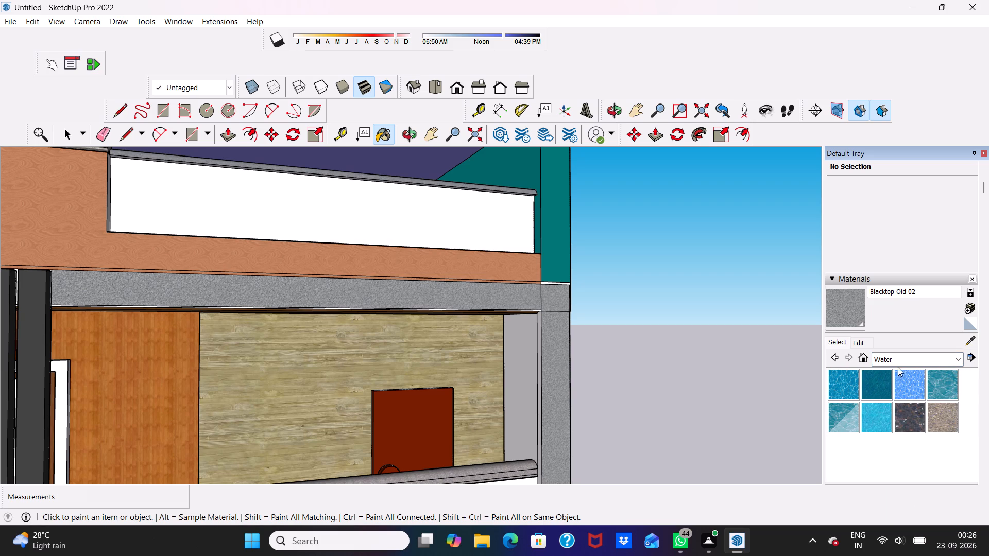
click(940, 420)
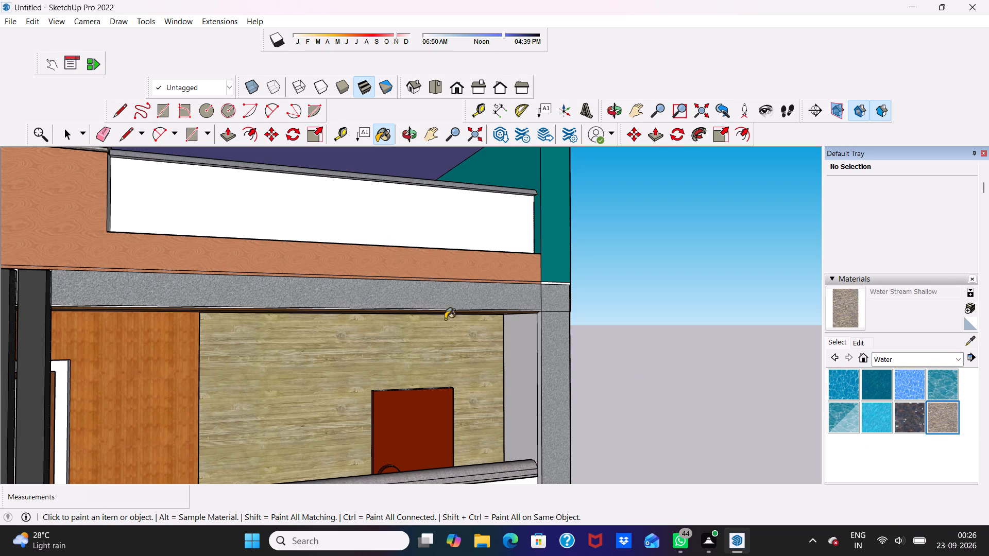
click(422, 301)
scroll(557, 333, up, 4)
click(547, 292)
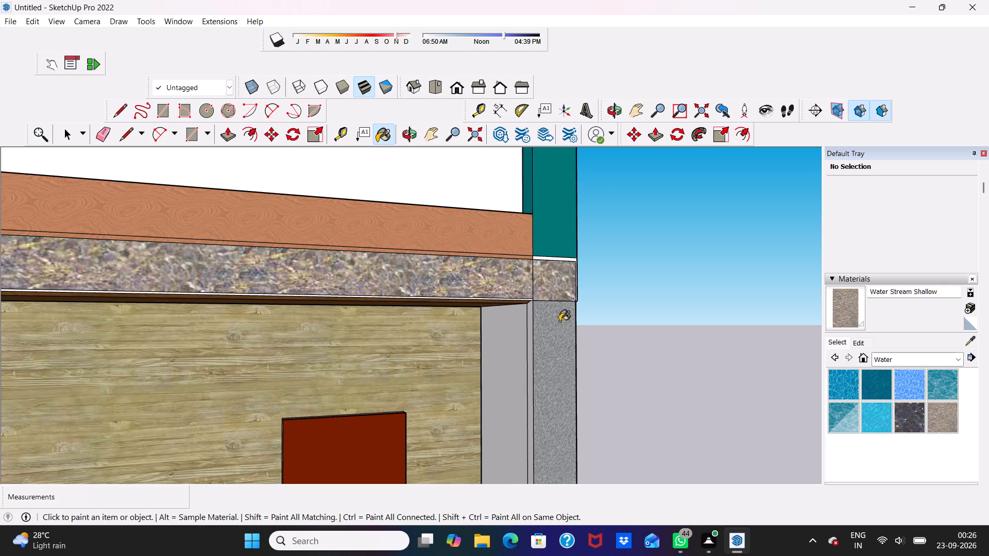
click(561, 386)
Paint the first-floor balcony's inner side wall and the narrow inner faces of the outer post with Water Stream Shallow.
scroll(533, 334, down, 6)
scroll(532, 370, up, 3)
scroll(533, 383, down, 4)
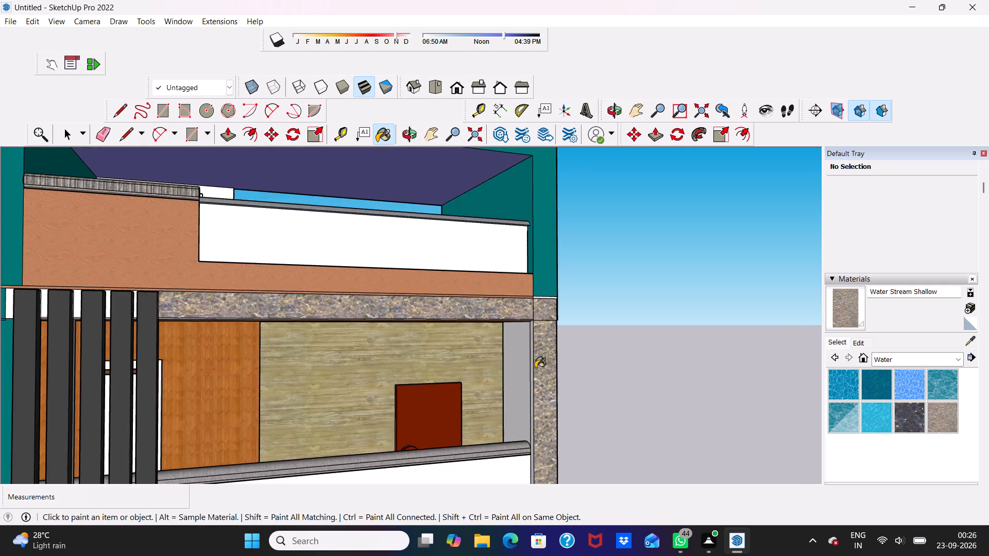
scroll(535, 368, down, 3)
middle_drag(533, 381, 649, 398)
scroll(509, 423, up, 2)
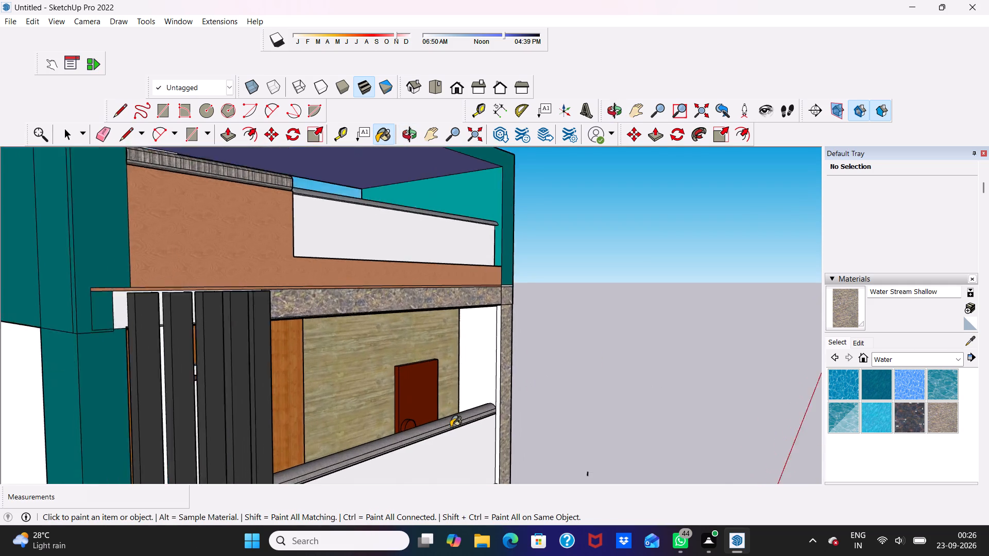
scroll(451, 427, up, 2)
click(468, 372)
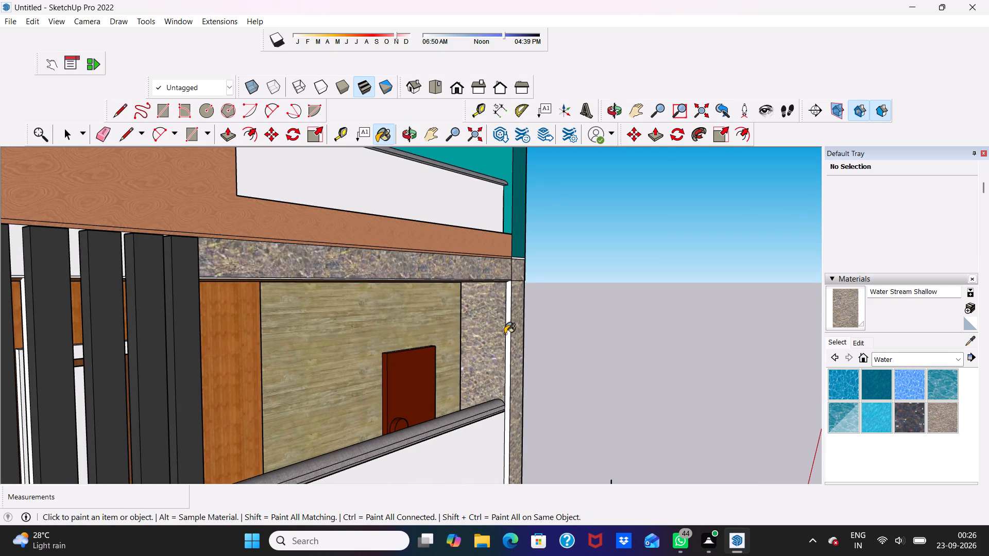
click(505, 333)
scroll(506, 326, down, 1)
click(509, 324)
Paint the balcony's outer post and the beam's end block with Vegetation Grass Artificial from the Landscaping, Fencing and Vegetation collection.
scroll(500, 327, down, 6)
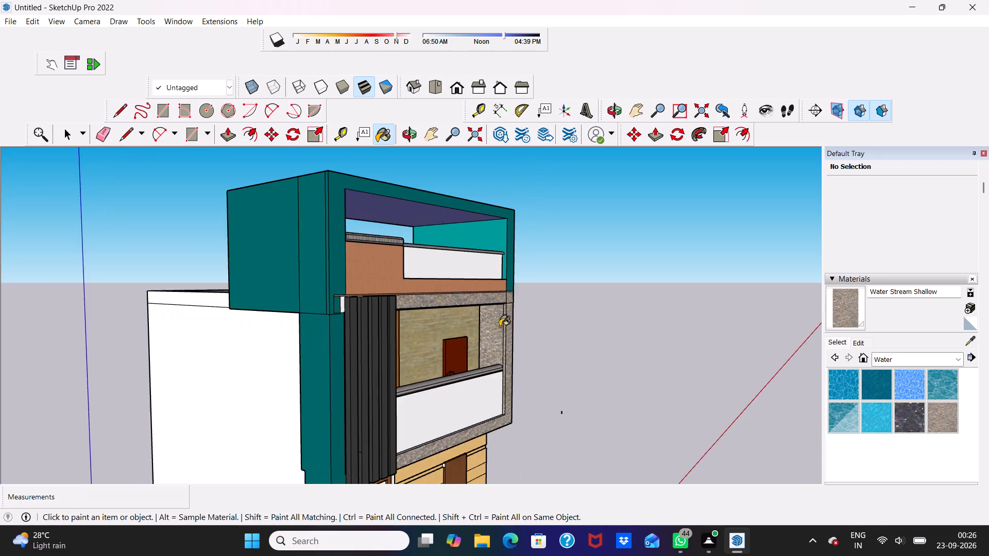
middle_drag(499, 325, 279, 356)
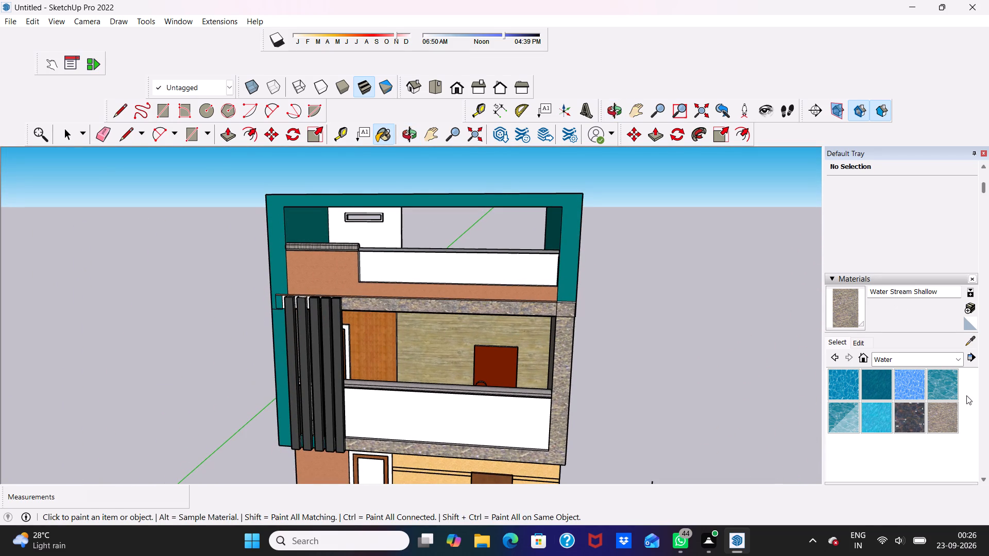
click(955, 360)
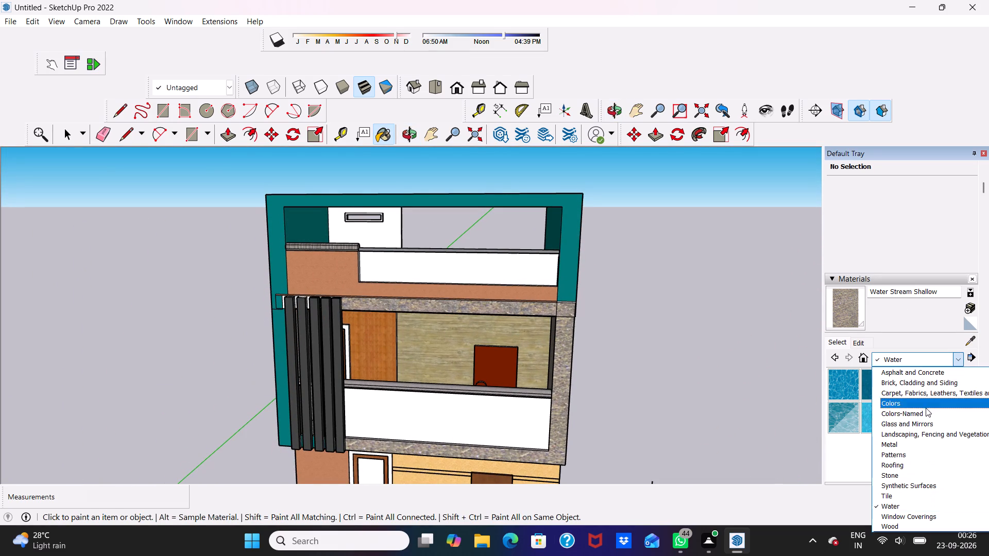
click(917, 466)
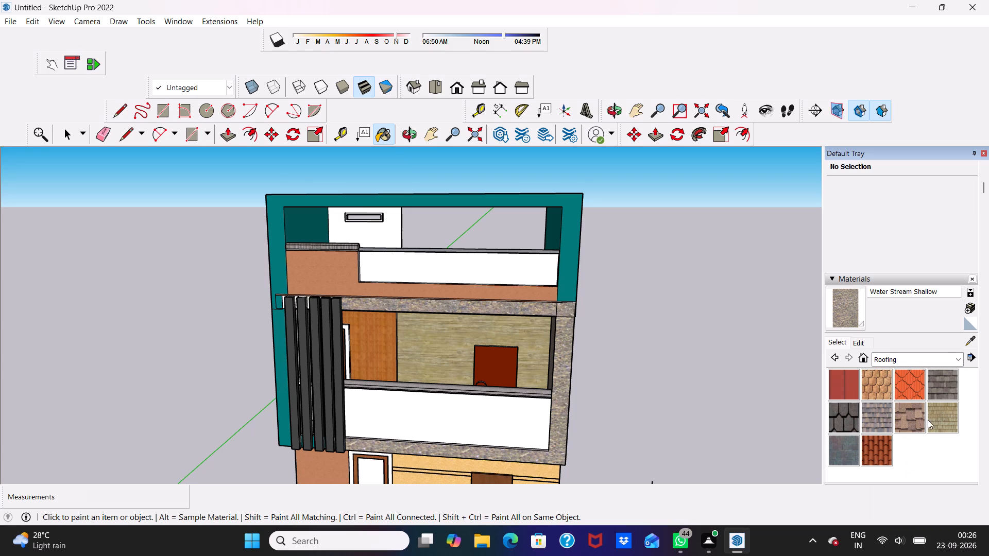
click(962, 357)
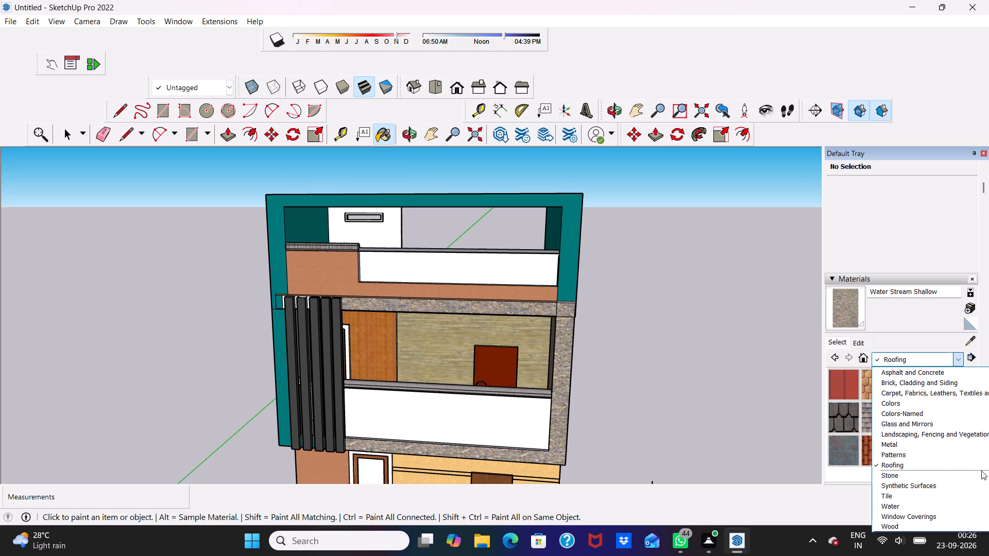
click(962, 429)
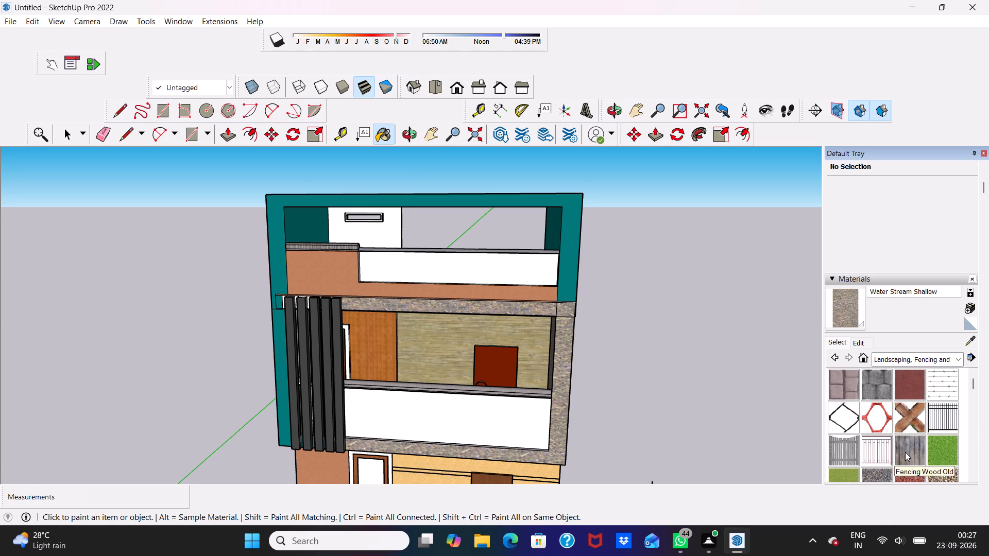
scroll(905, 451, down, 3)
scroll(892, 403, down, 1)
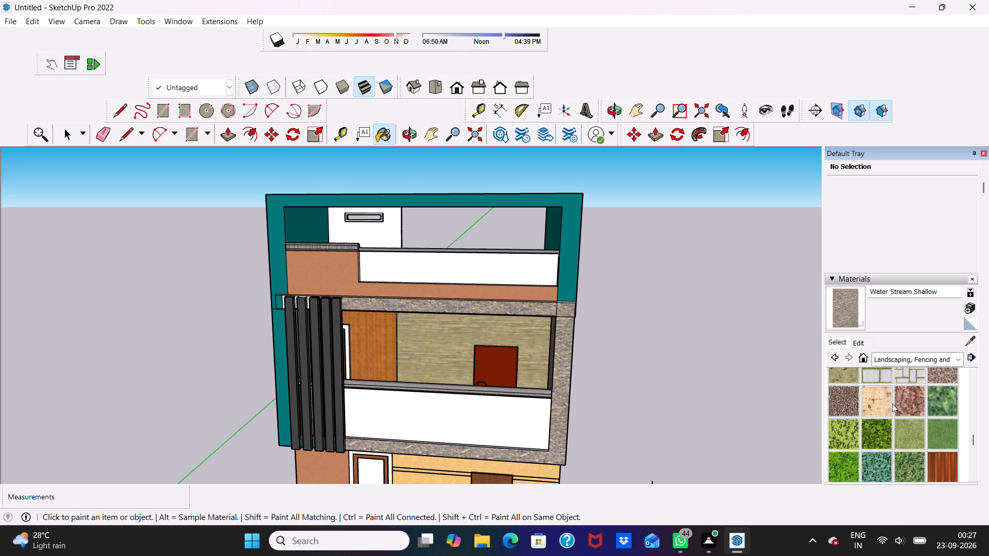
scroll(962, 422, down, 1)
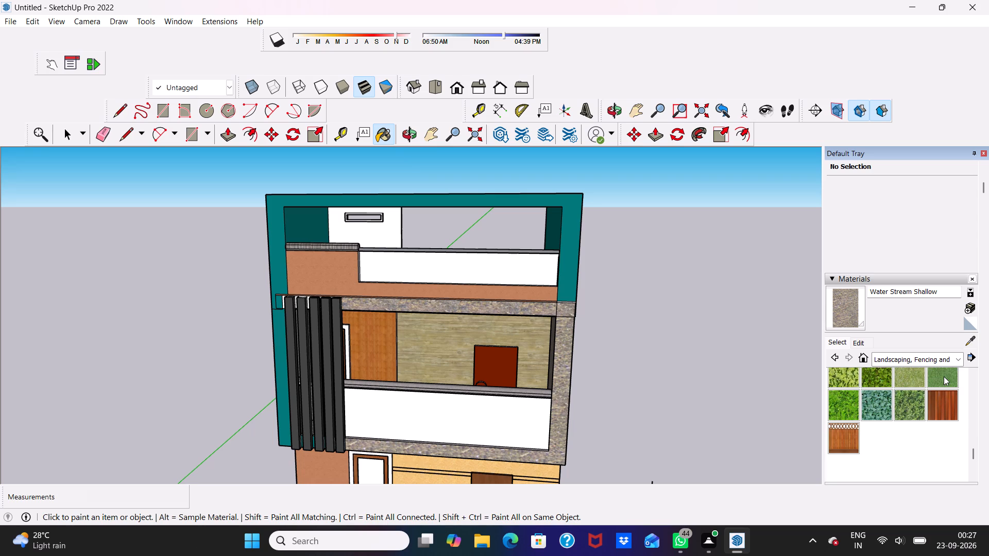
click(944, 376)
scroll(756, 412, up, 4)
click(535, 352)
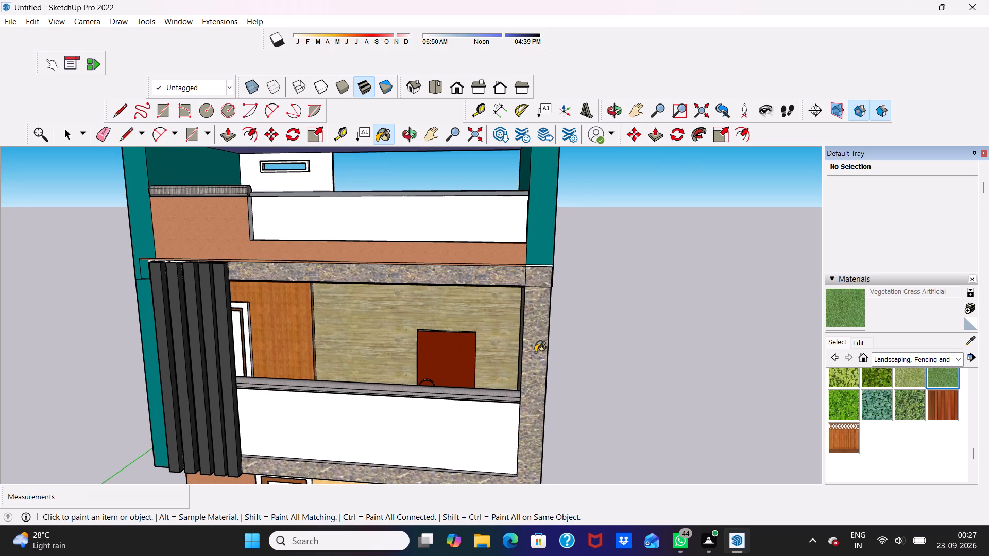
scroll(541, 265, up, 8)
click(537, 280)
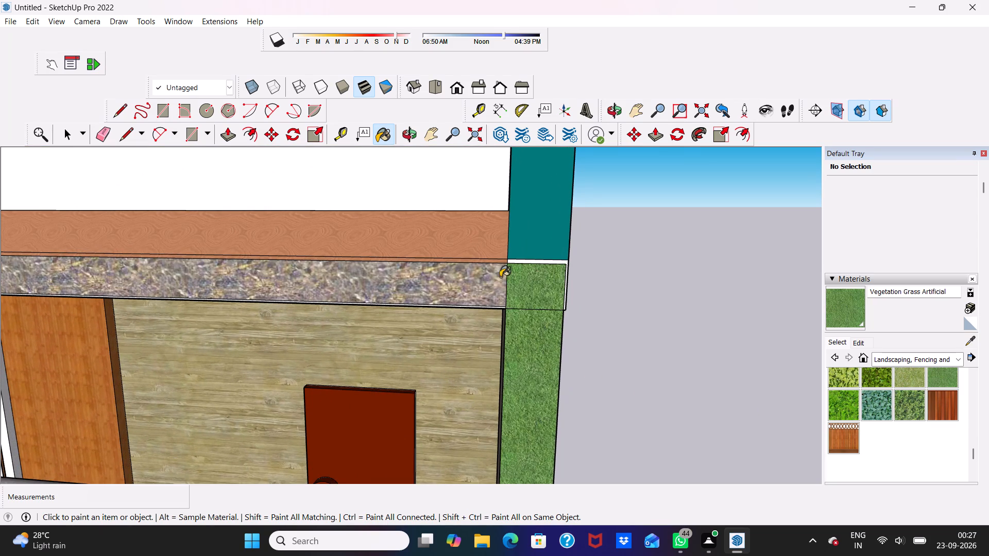
Paint the outer post, the end block with the thin strip above it, and the upper beam with Pavers Flagstone Gray.
scroll(950, 426, up, 4)
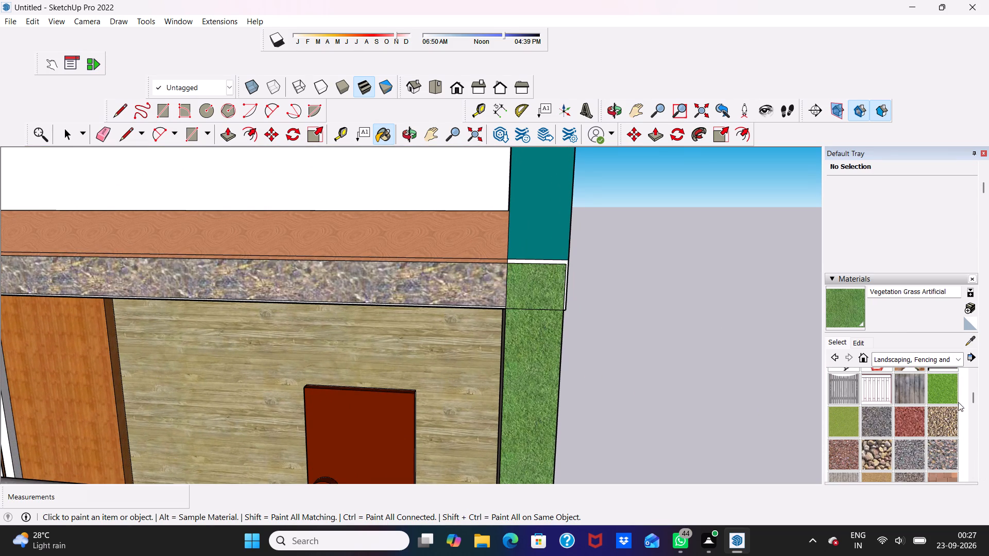
scroll(898, 442, down, 1)
click(884, 447)
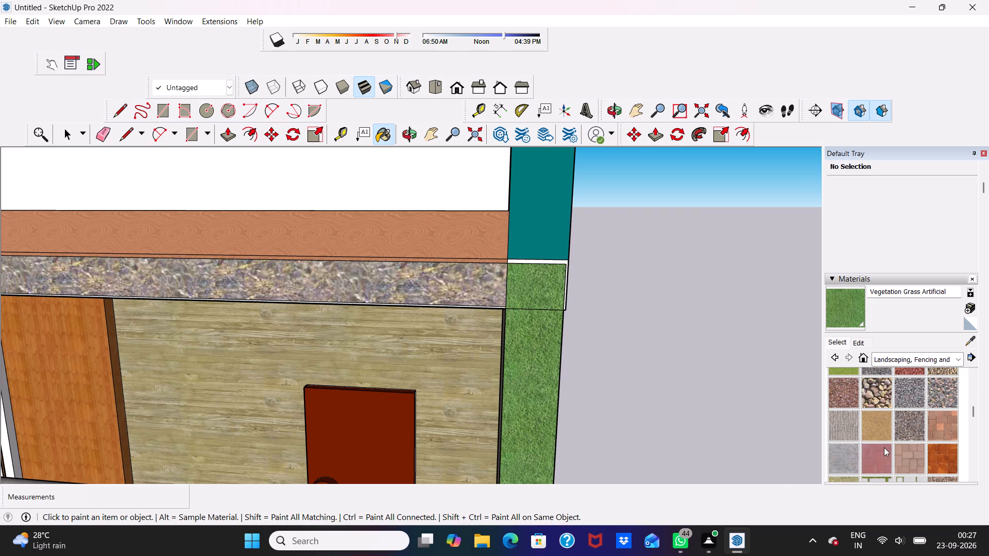
click(831, 463)
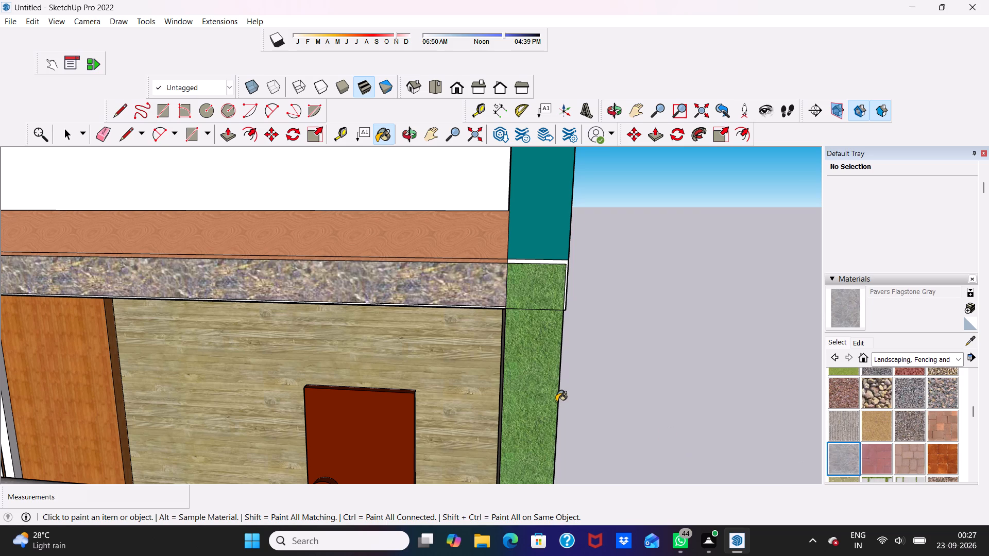
click(526, 423)
scroll(513, 295, up, 1)
click(523, 279)
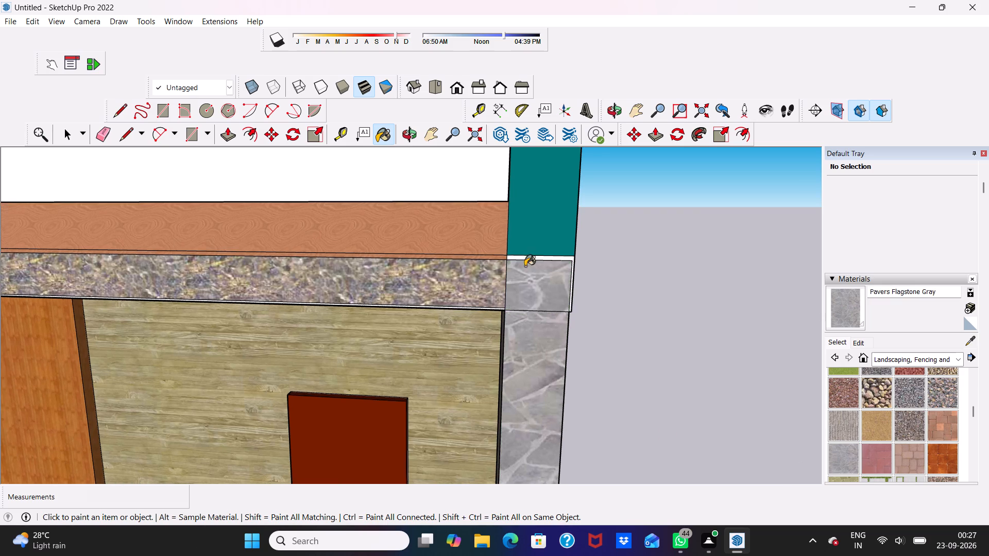
scroll(524, 259, up, 4)
click(524, 258)
scroll(524, 259, up, 2)
click(424, 331)
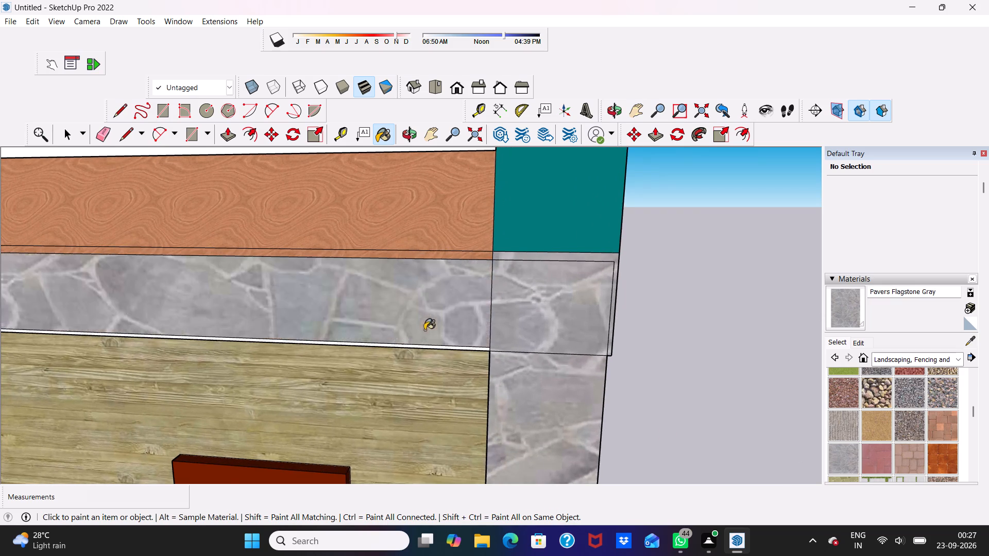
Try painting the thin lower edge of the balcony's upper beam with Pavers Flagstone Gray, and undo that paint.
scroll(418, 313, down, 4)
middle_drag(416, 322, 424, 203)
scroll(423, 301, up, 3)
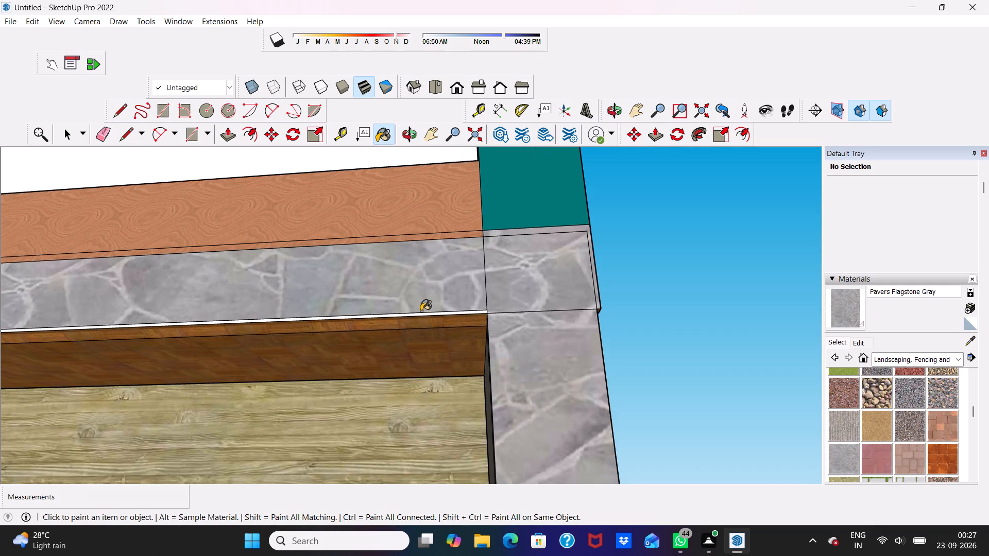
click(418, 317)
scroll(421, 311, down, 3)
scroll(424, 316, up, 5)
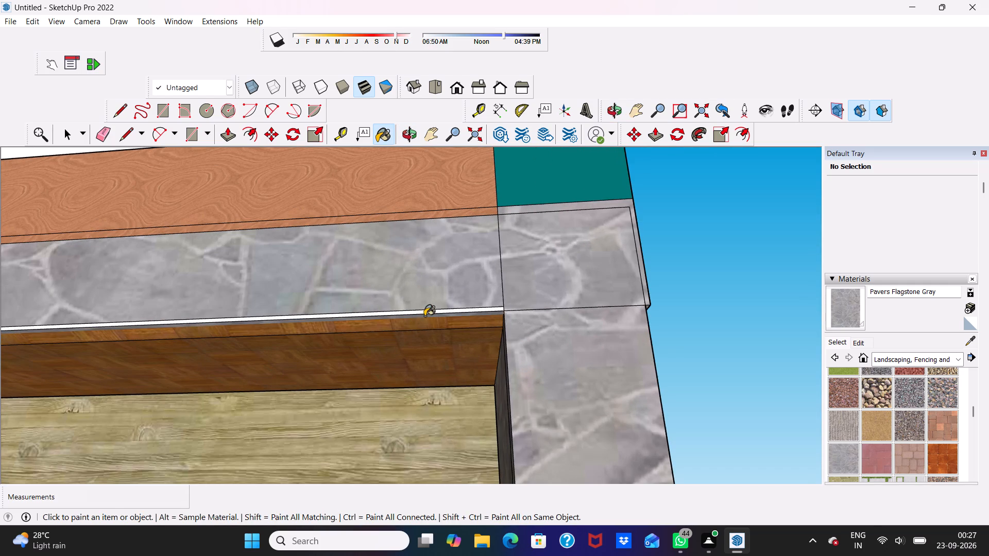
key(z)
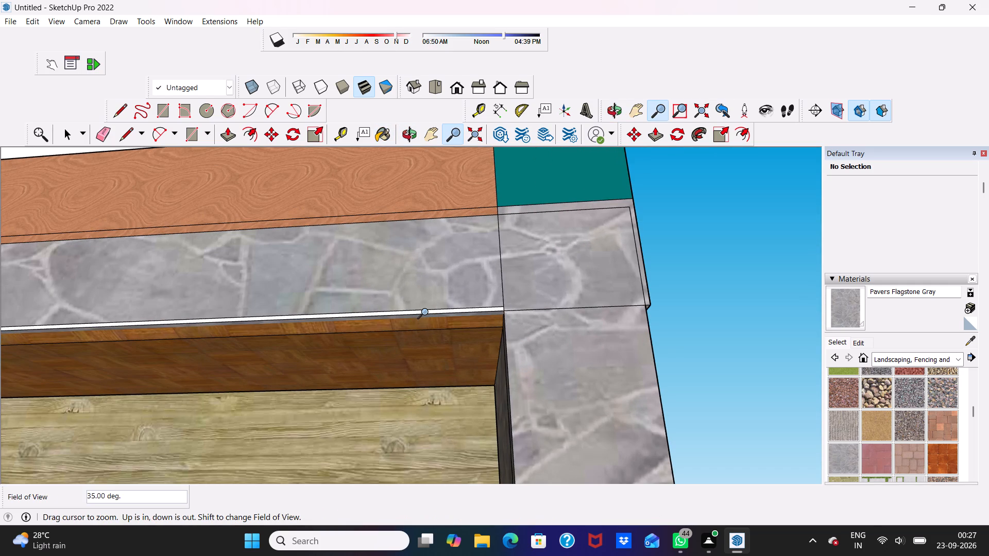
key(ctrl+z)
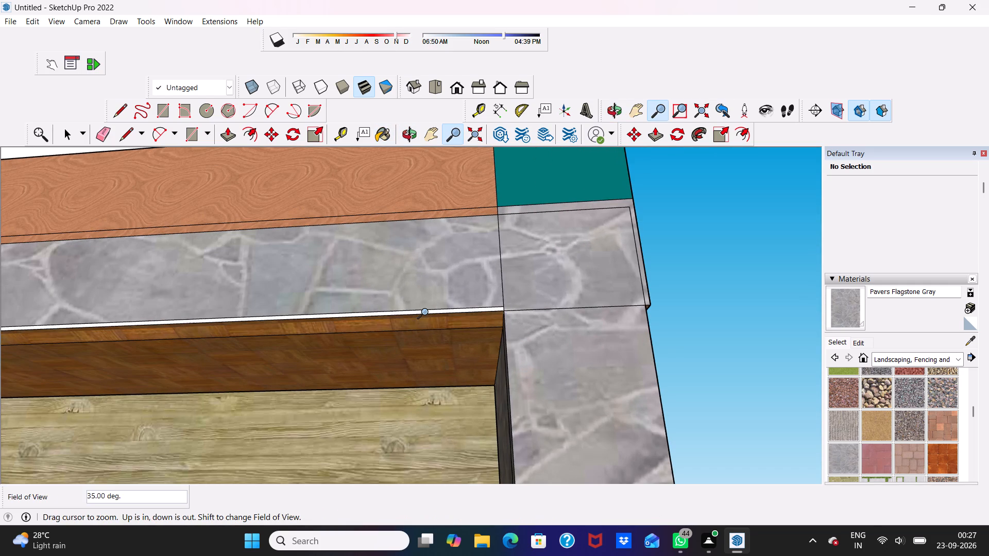
Apply Pavers Flagstone Gray to the upper beam's thin white lower edge and all connected faces with matching material.
scroll(459, 298, up, 5)
scroll(472, 296, down, 3)
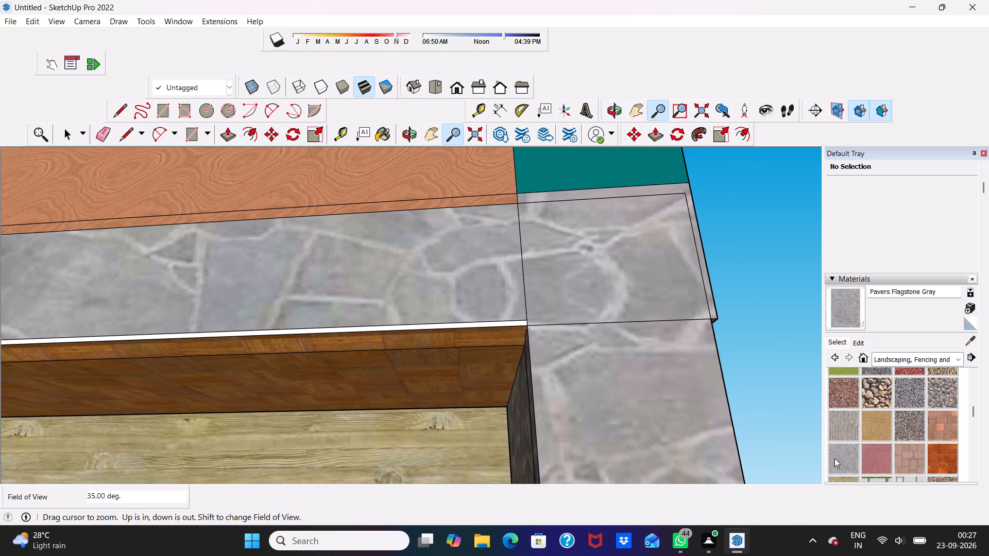
click(834, 458)
scroll(554, 389, up, 2)
scroll(439, 316, up, 3)
click(438, 311)
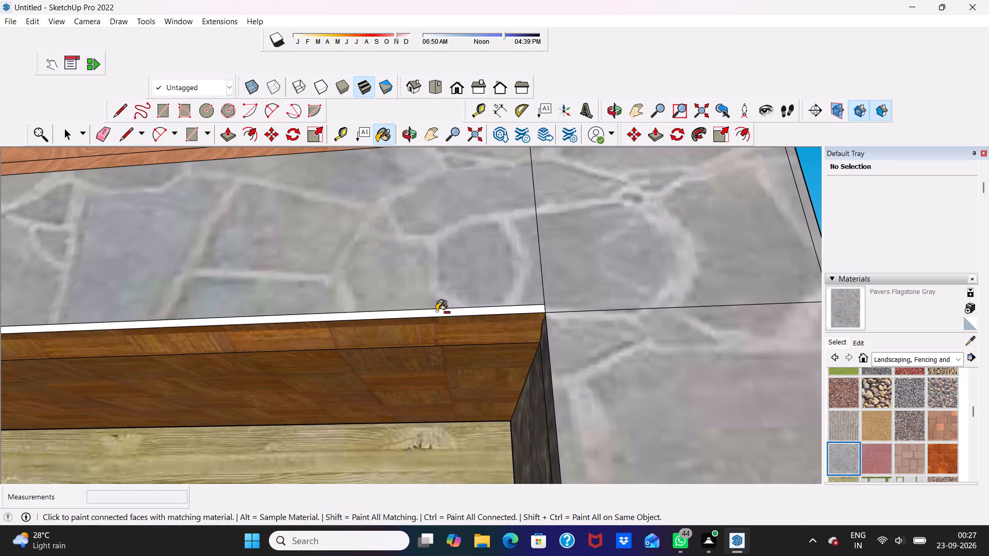
scroll(438, 311, down, 14)
scroll(594, 257, up, 1)
scroll(599, 276, down, 16)
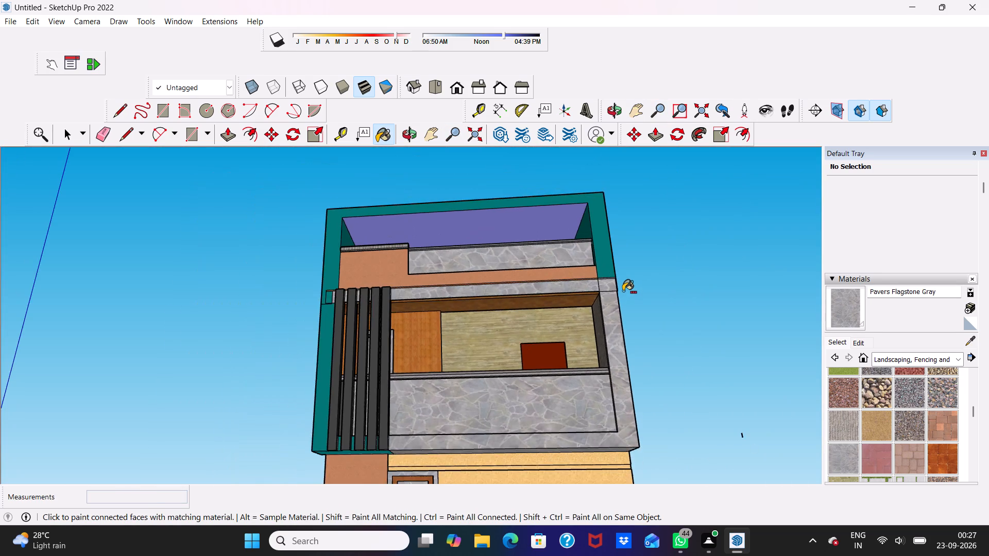
Undo the matching-material painting of Pavers Flagstone Gray on the parapet panels and window frames.
middle_drag(624, 291, 581, 448)
scroll(581, 448, up, 5)
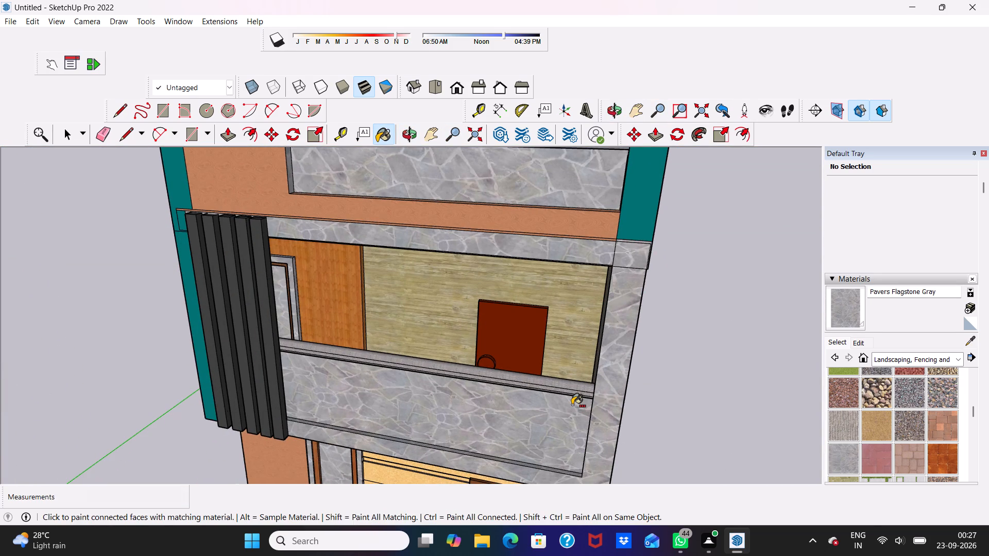
key(ctrl+z)
click(573, 405)
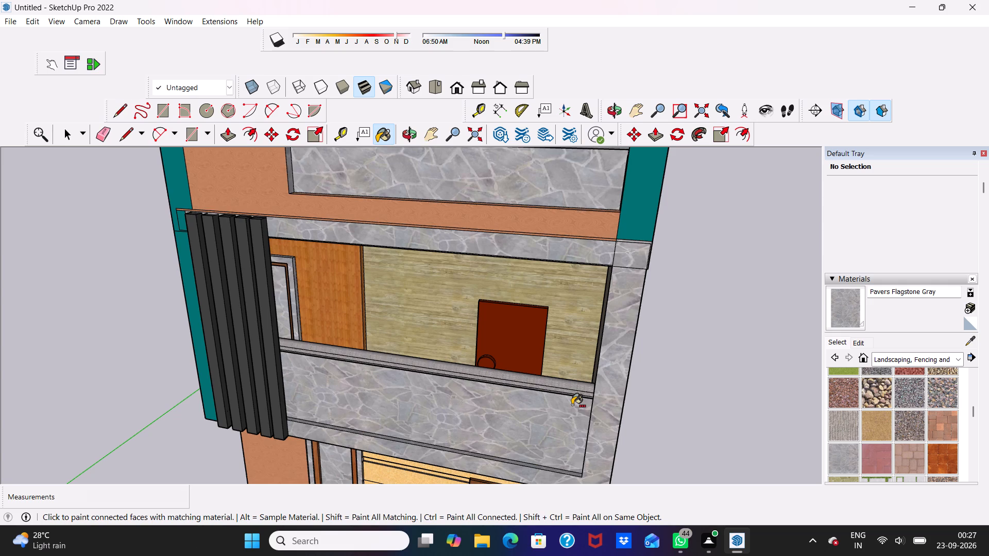
key(ctrl+z)
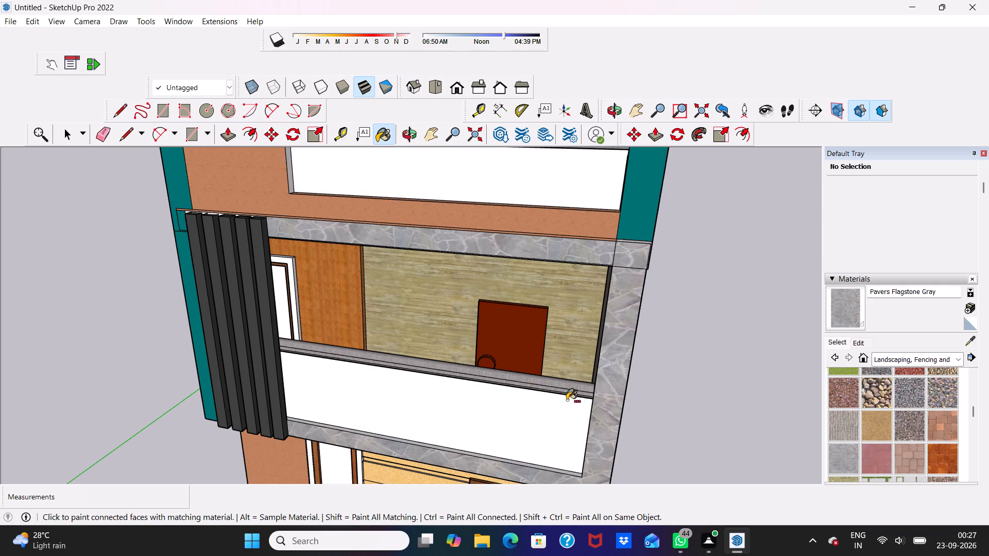
scroll(409, 375, down, 6)
scroll(720, 357, up, 5)
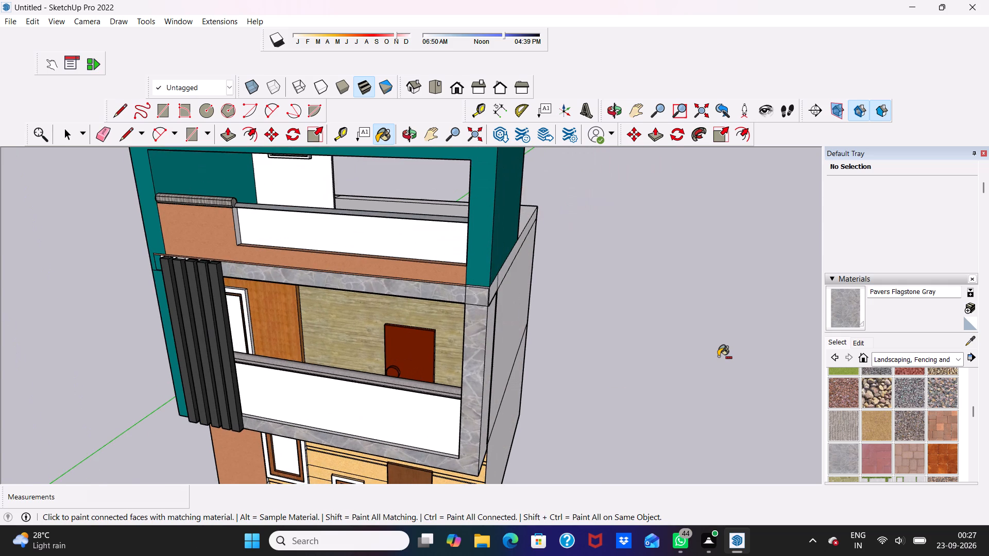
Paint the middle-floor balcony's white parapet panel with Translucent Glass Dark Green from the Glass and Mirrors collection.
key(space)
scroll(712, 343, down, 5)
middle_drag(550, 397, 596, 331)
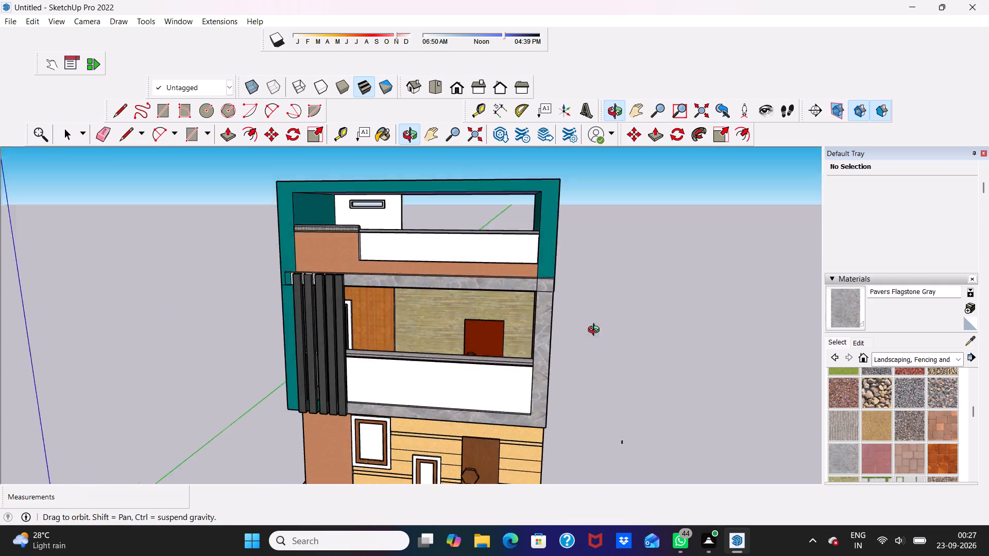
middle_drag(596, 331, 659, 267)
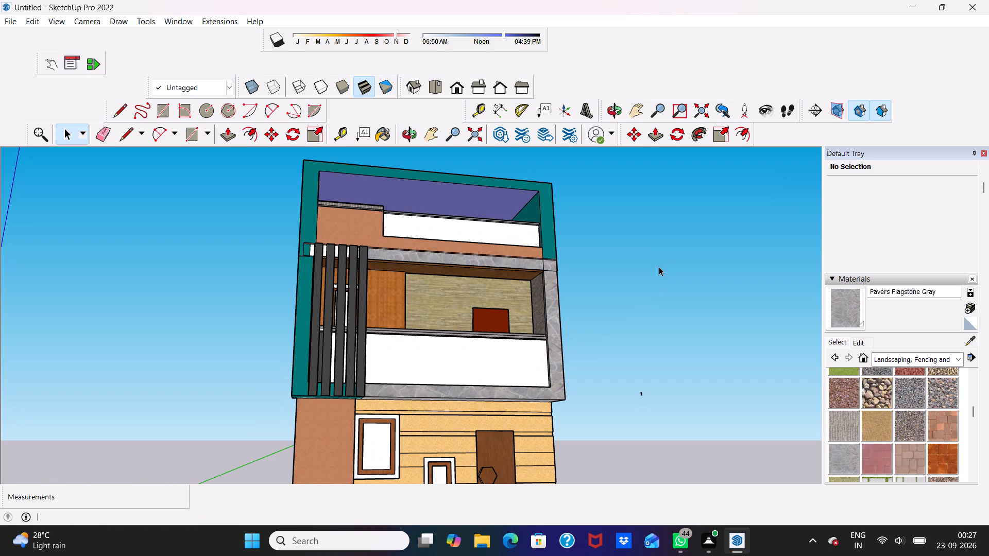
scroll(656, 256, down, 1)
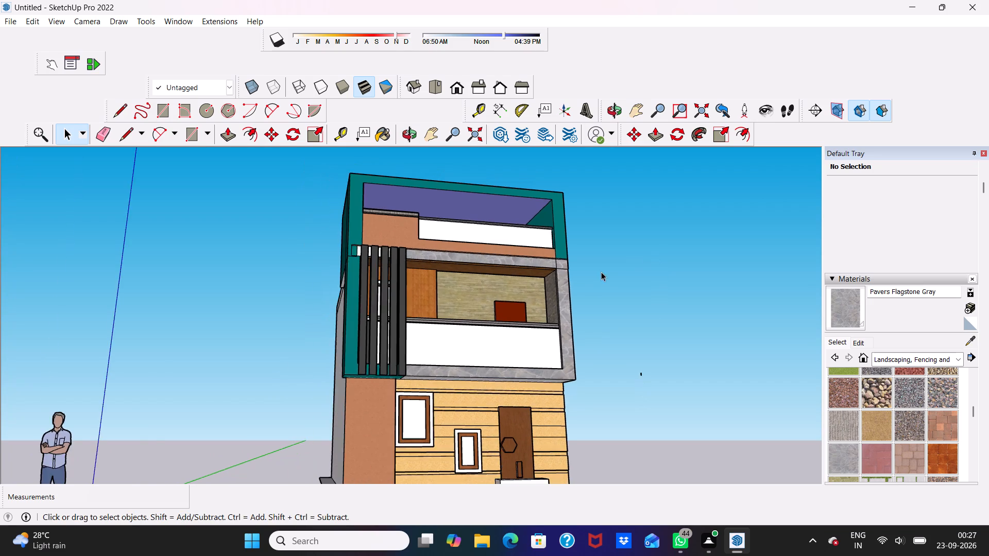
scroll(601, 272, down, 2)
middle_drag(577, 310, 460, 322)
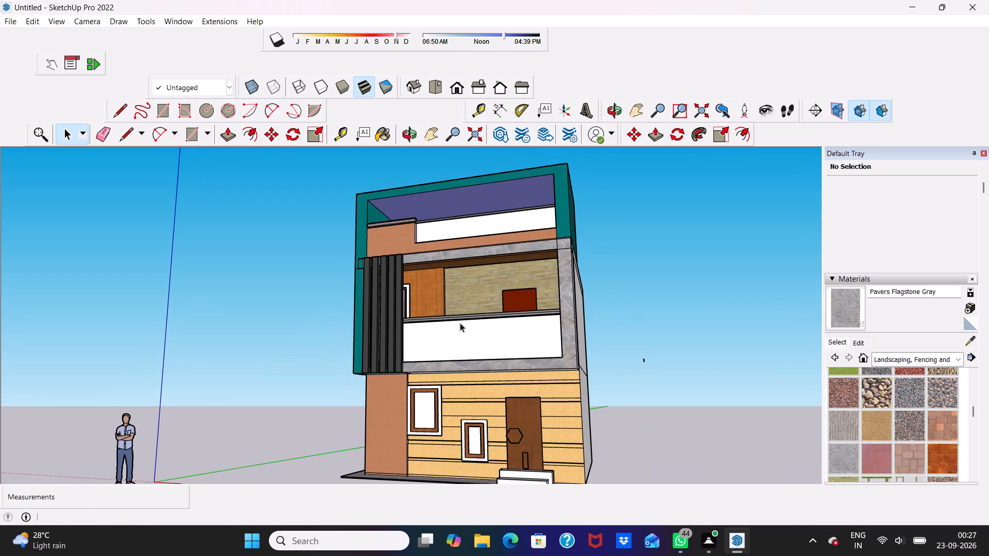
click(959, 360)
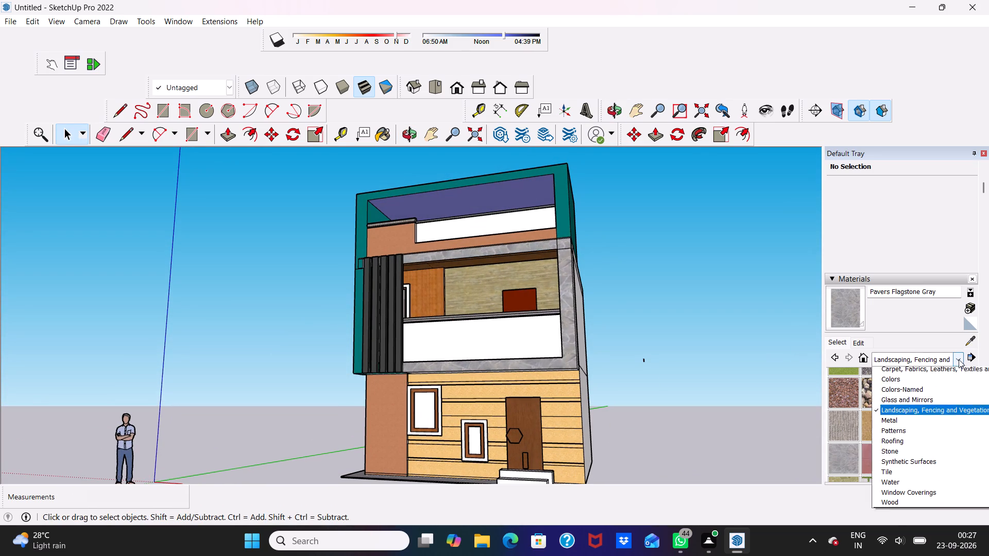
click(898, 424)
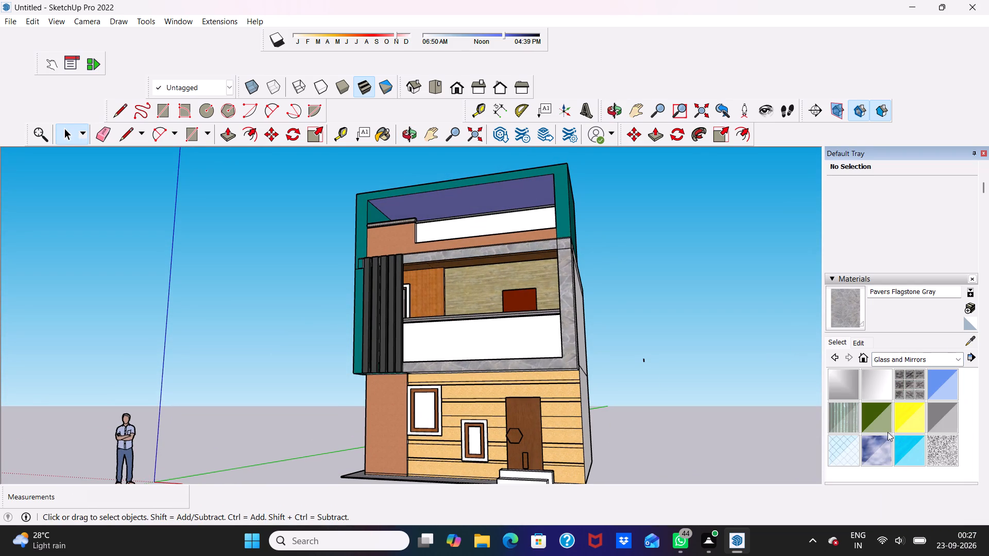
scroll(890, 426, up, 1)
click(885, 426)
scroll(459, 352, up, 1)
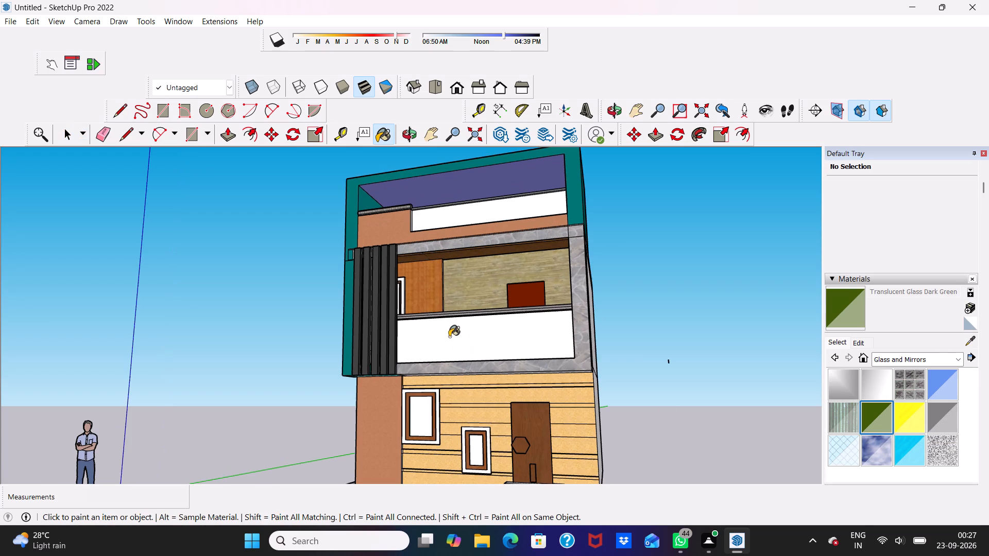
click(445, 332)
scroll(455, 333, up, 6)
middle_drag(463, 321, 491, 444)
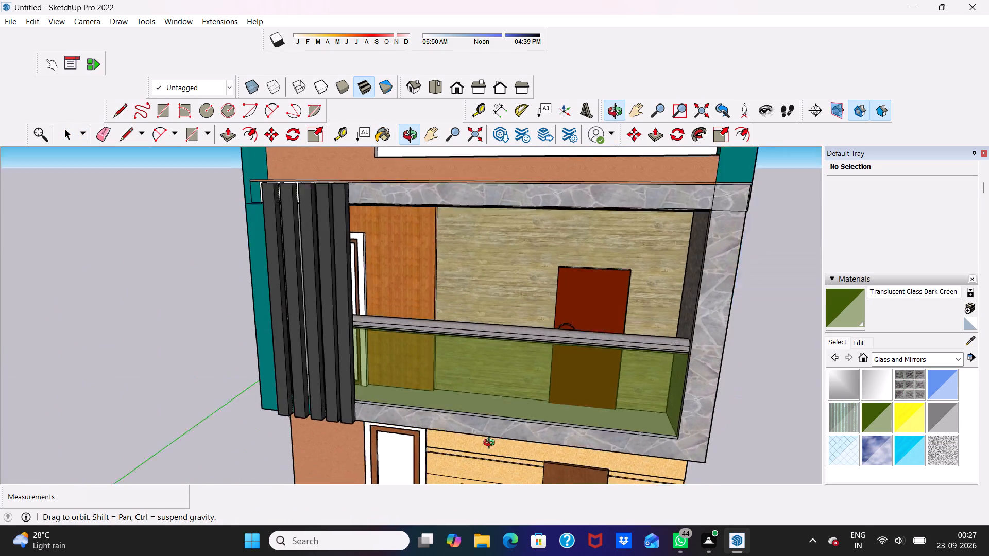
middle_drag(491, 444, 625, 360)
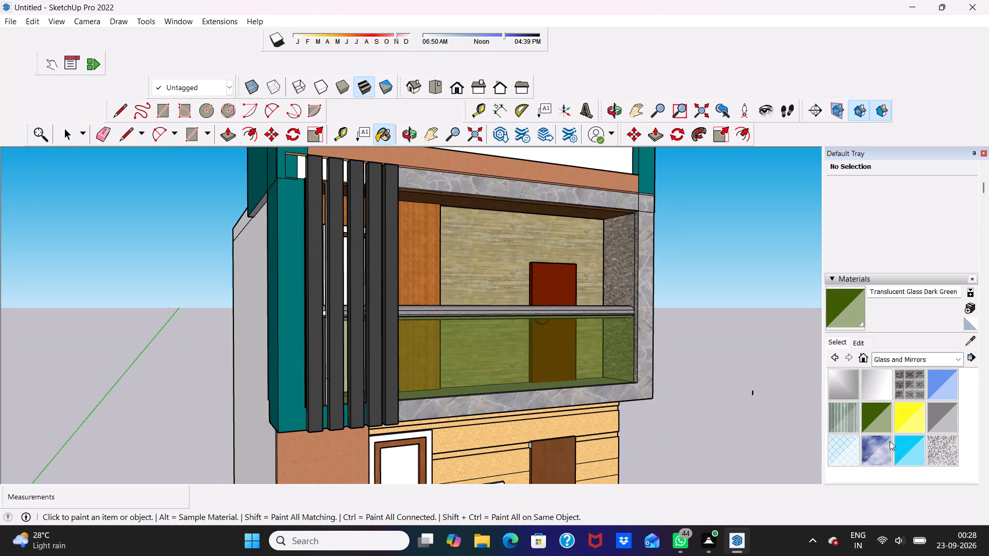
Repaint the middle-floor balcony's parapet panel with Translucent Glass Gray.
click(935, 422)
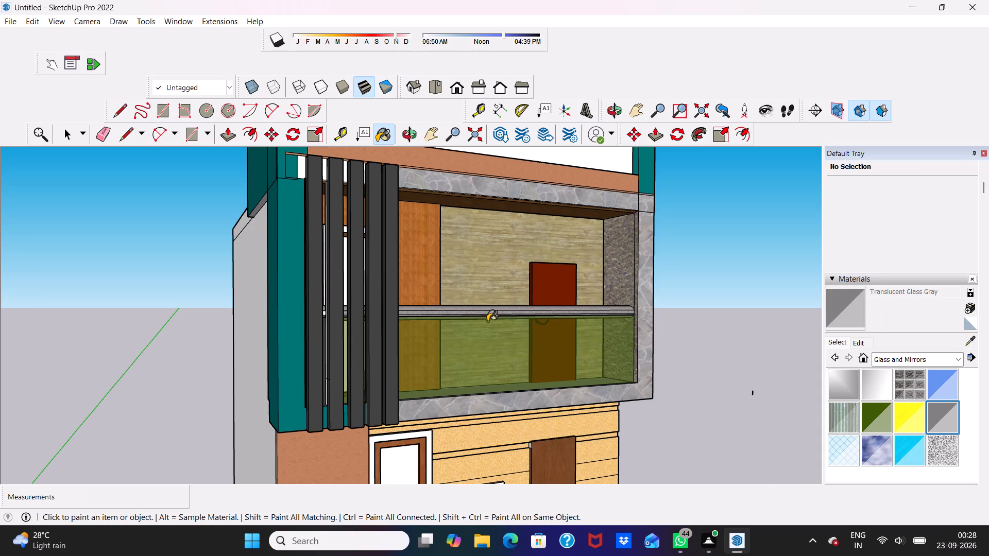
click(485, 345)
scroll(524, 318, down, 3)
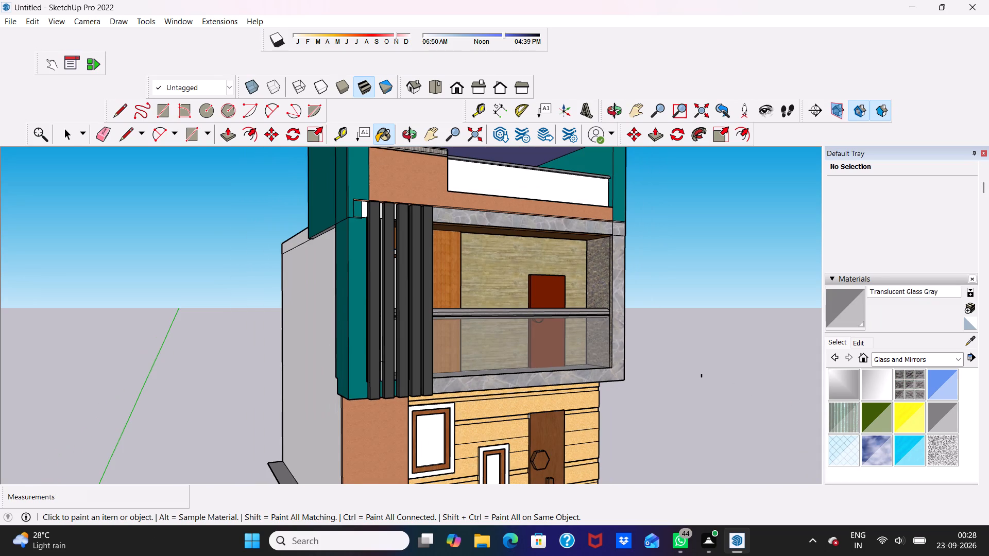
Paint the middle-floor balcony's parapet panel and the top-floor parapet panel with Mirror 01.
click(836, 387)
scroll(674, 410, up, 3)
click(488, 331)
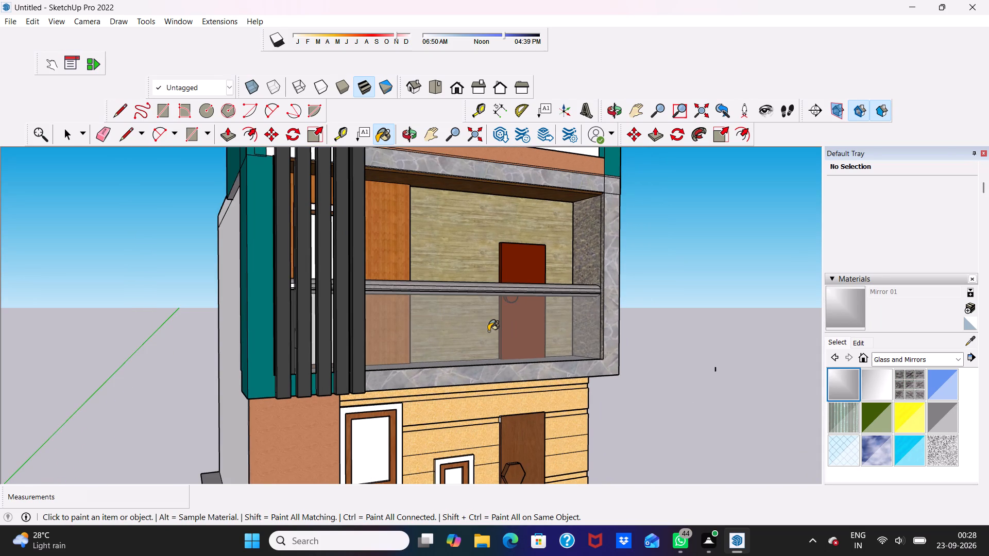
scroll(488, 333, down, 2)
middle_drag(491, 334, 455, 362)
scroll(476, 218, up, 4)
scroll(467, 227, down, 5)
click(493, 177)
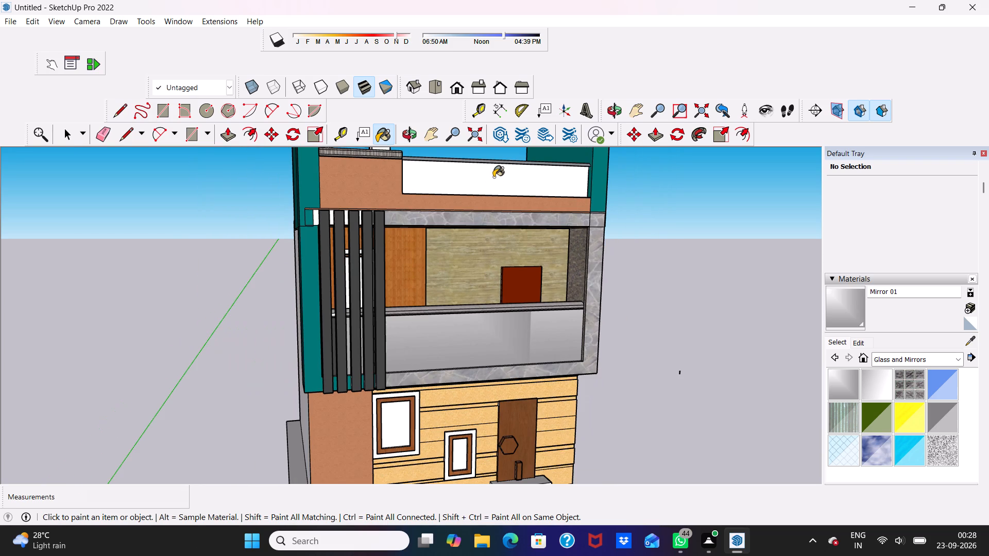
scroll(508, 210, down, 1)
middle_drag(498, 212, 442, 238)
Repaint the middle-floor balcony's parapet panel with Mirror 02.
click(881, 384)
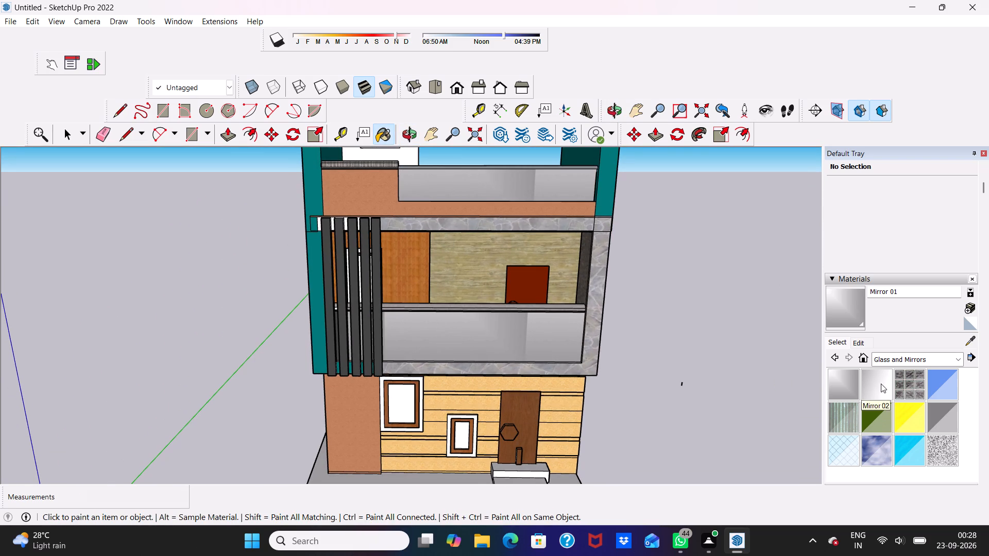
scroll(713, 348, up, 1)
click(540, 345)
scroll(545, 345, down, 2)
middle_drag(545, 345, 535, 332)
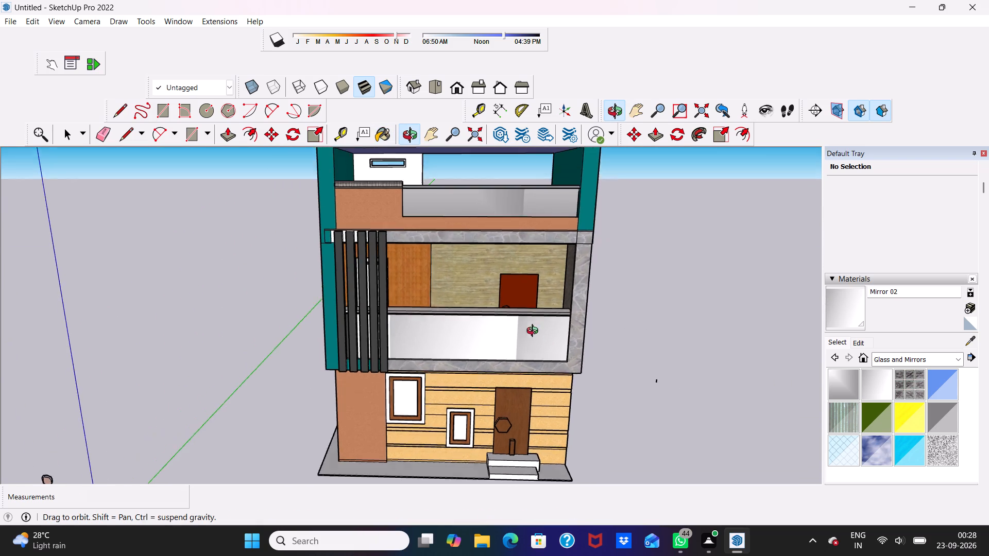
middle_drag(535, 332, 550, 279)
Apply Mirror 02 to the thin ledge below the middle-floor parapet panel and its small end piece beside the vertical slats.
scroll(515, 325, up, 4)
scroll(463, 308, down, 1)
middle_drag(463, 308, 313, 528)
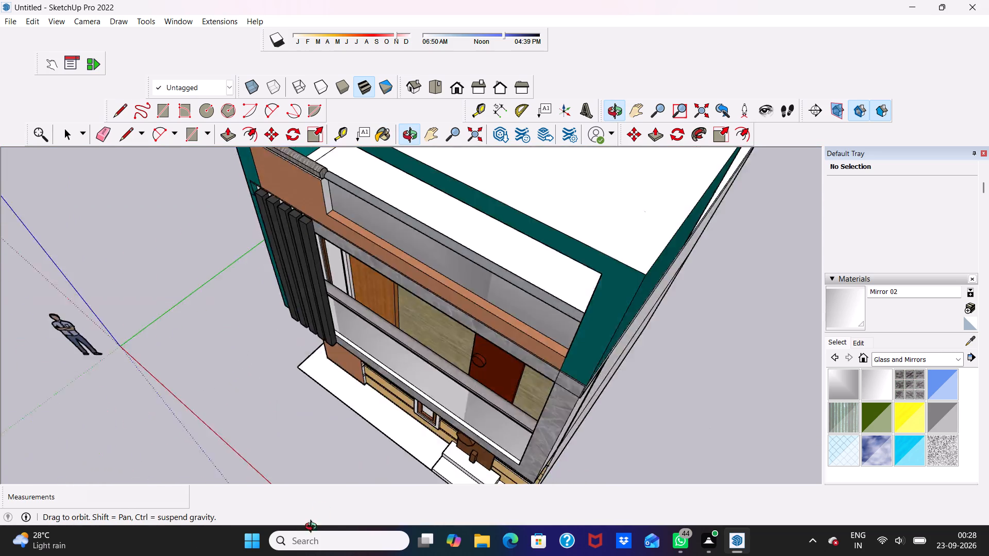
middle_drag(313, 528, 235, 509)
scroll(316, 420, up, 5)
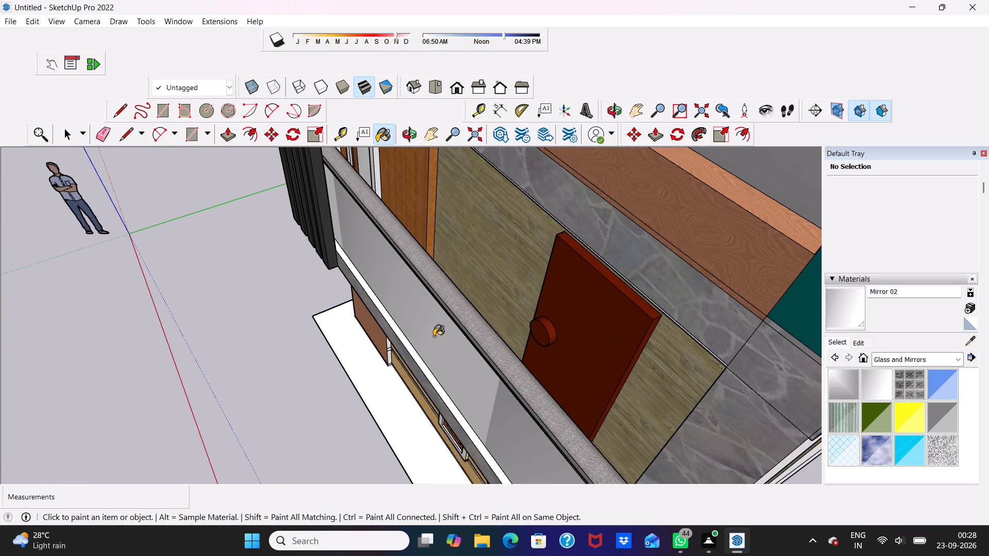
scroll(389, 305, up, 4)
click(396, 335)
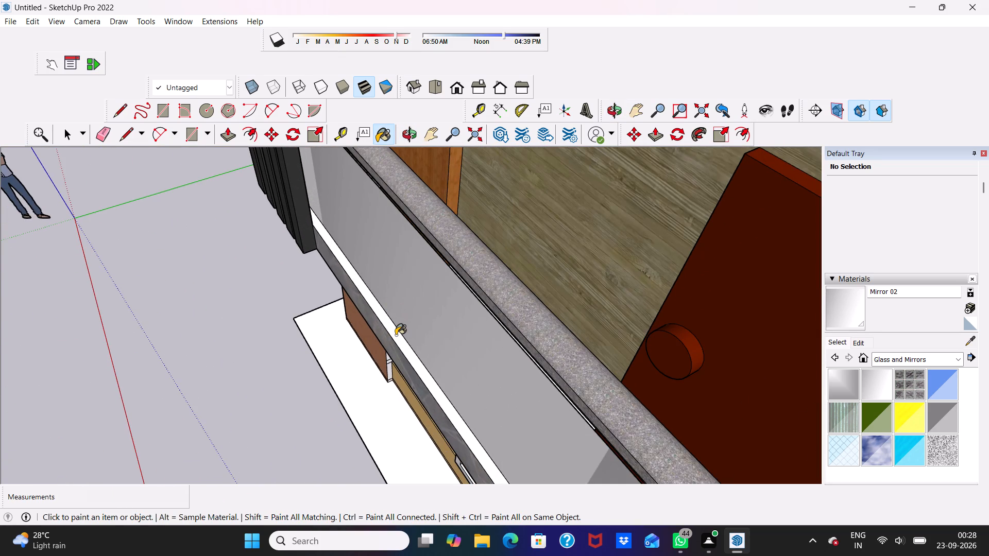
scroll(304, 207, up, 2)
click(317, 220)
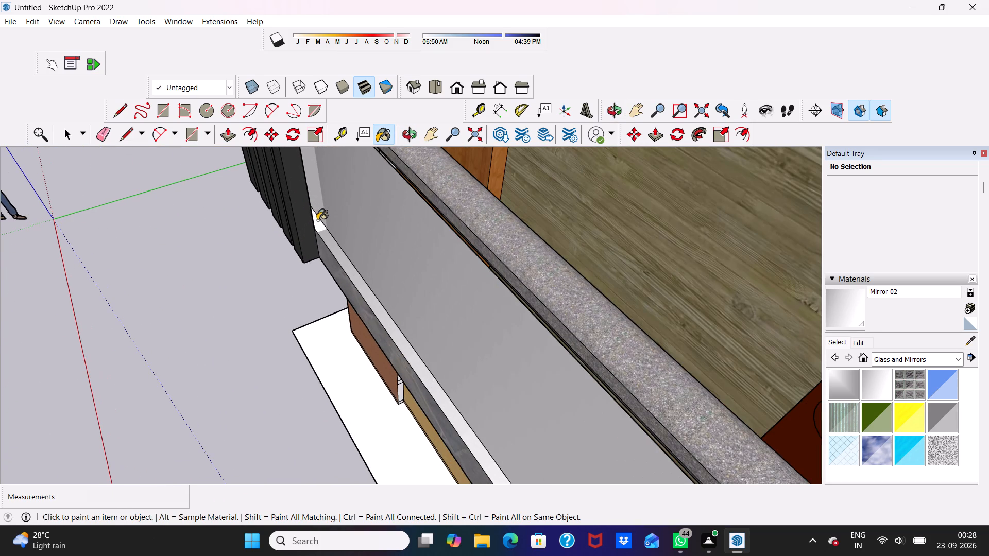
click(308, 182)
click(313, 178)
scroll(312, 227, up, 3)
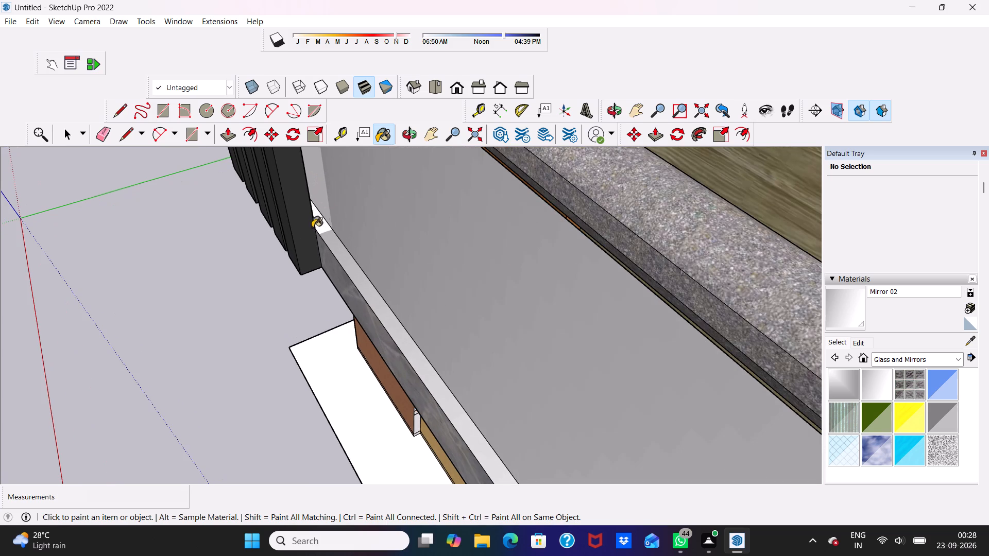
click(319, 221)
scroll(317, 216, down, 4)
scroll(318, 248, up, 9)
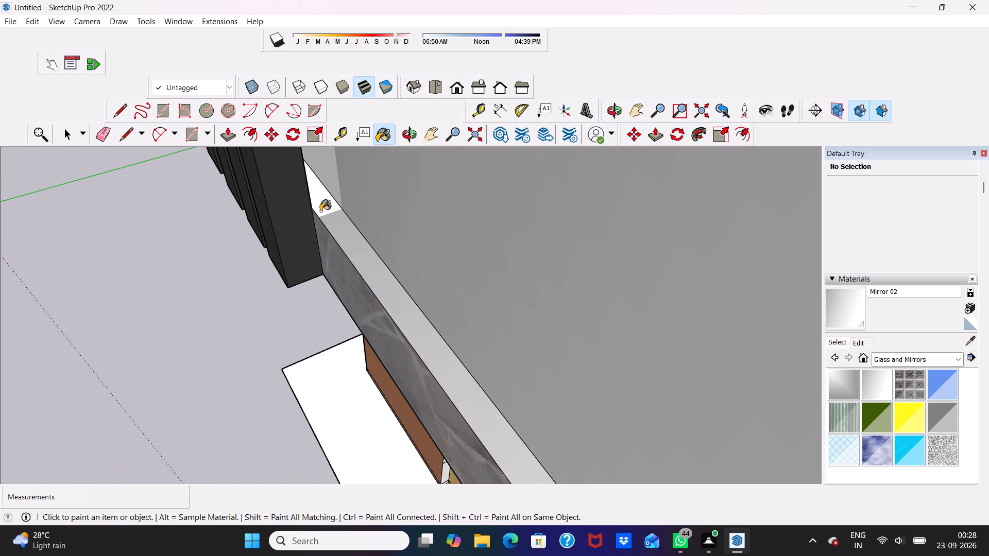
click(321, 205)
click(321, 205)
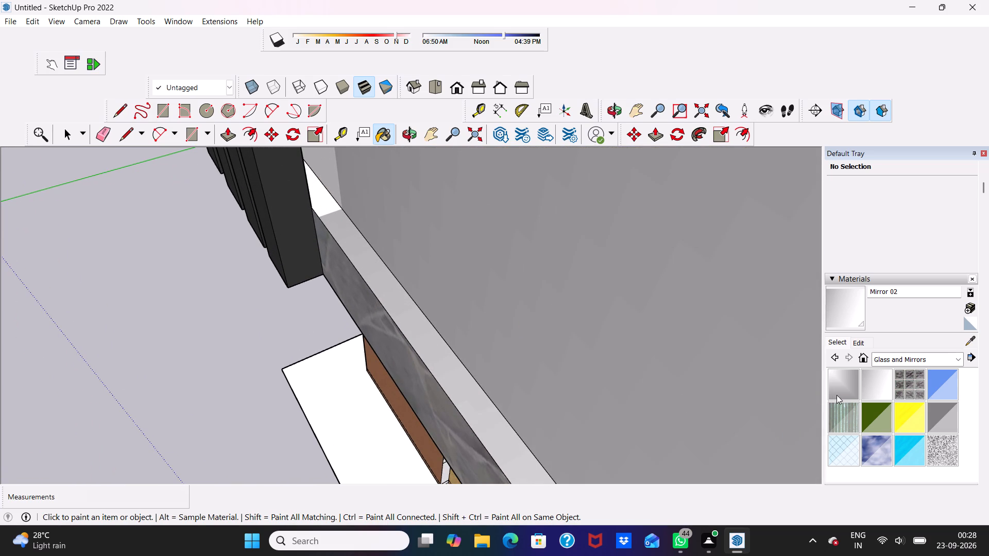
Apply Mirror 01 to the ledge's small white end piece beside the vertical slats.
click(838, 395)
click(322, 202)
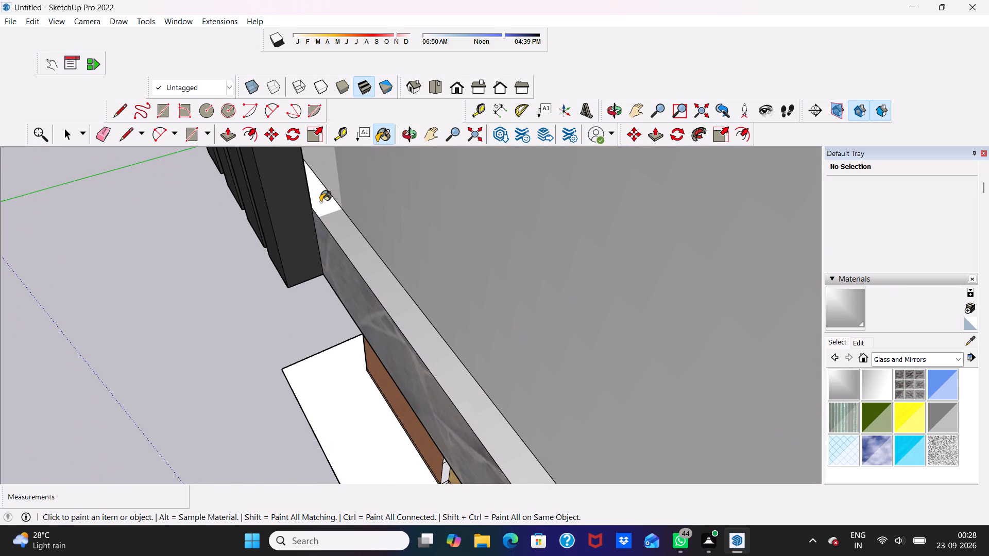
Examine the balcony ledge, the parapet panels and the whole front facade from several angles.
scroll(309, 182, down, 5)
scroll(372, 233, down, 9)
middle_drag(402, 225, 491, 136)
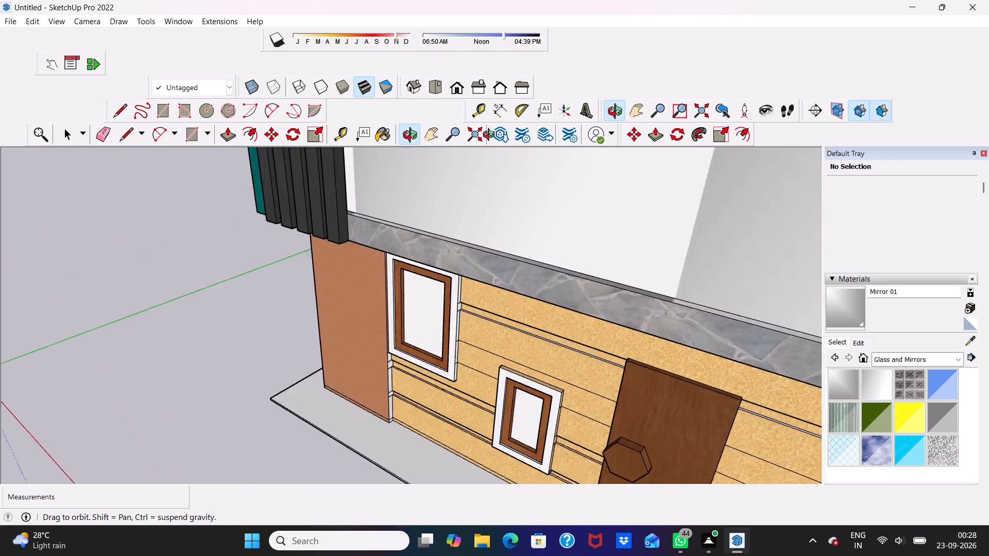
middle_drag(491, 136, 531, 241)
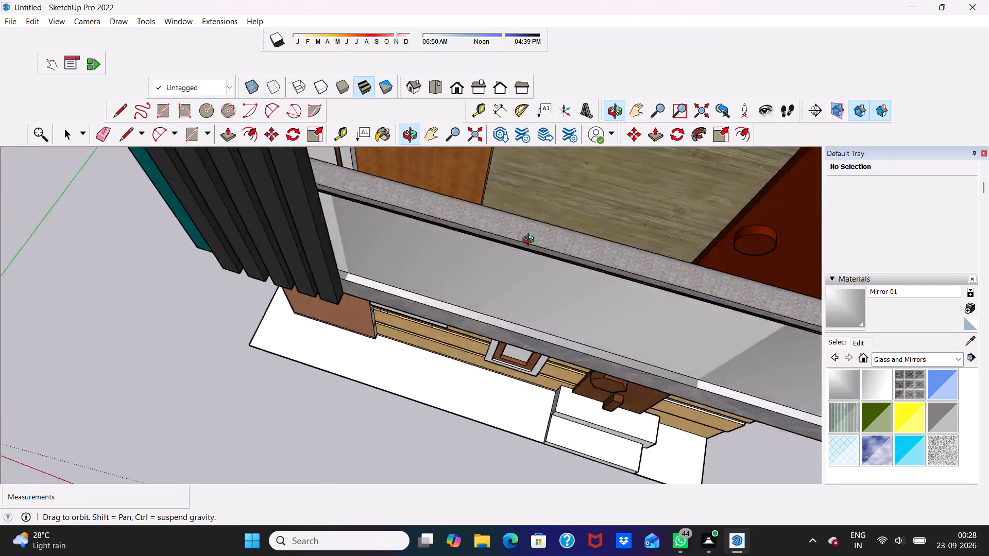
middle_drag(531, 241, 619, 110)
scroll(618, 128, up, 1)
scroll(476, 237, down, 10)
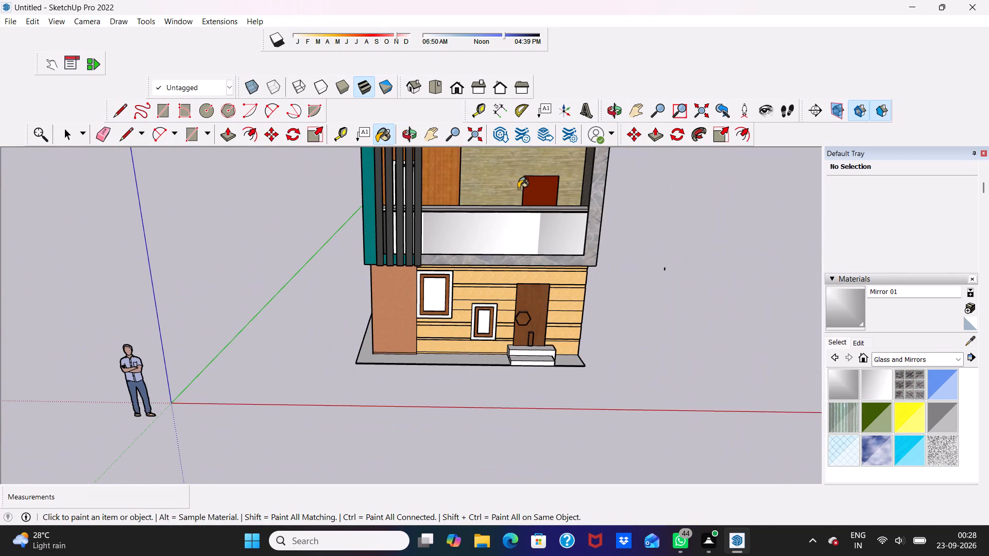
middle_drag(517, 189, 504, 176)
scroll(487, 252, down, 4)
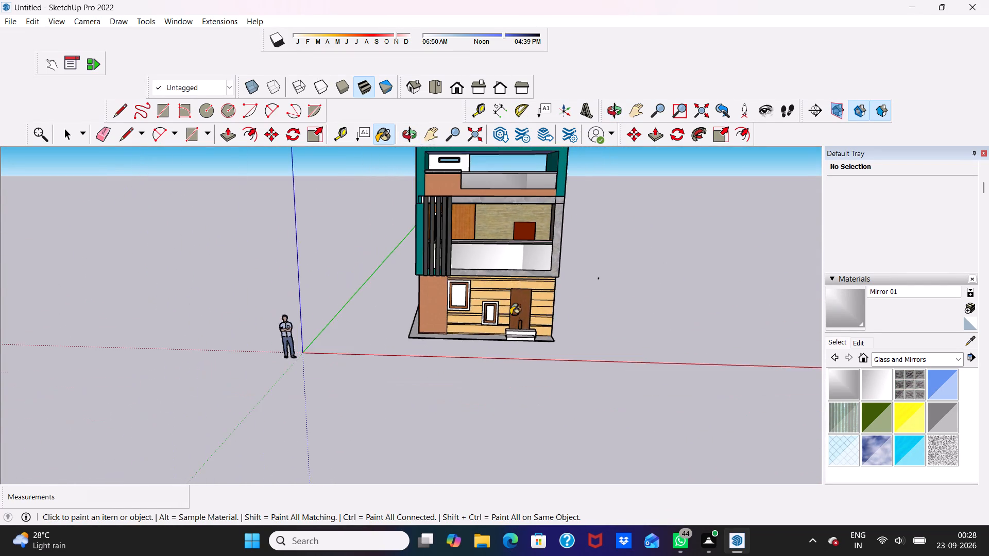
scroll(510, 315, down, 5)
scroll(528, 216, up, 5)
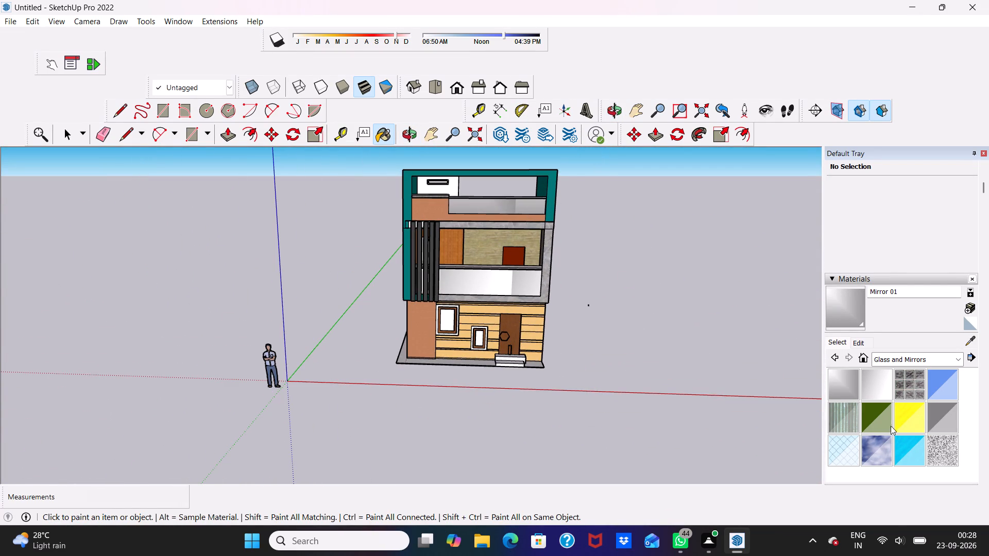
Paint the top-floor parapet panel with Translucent Resin Crush Gray.
click(942, 451)
scroll(681, 290, up, 4)
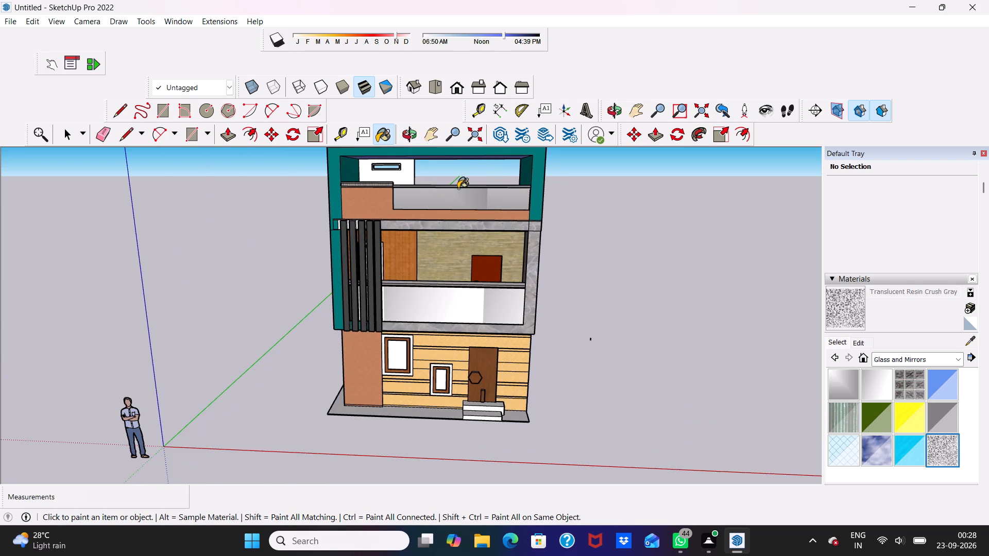
click(453, 198)
scroll(448, 187, up, 9)
middle_drag(444, 183, 438, 176)
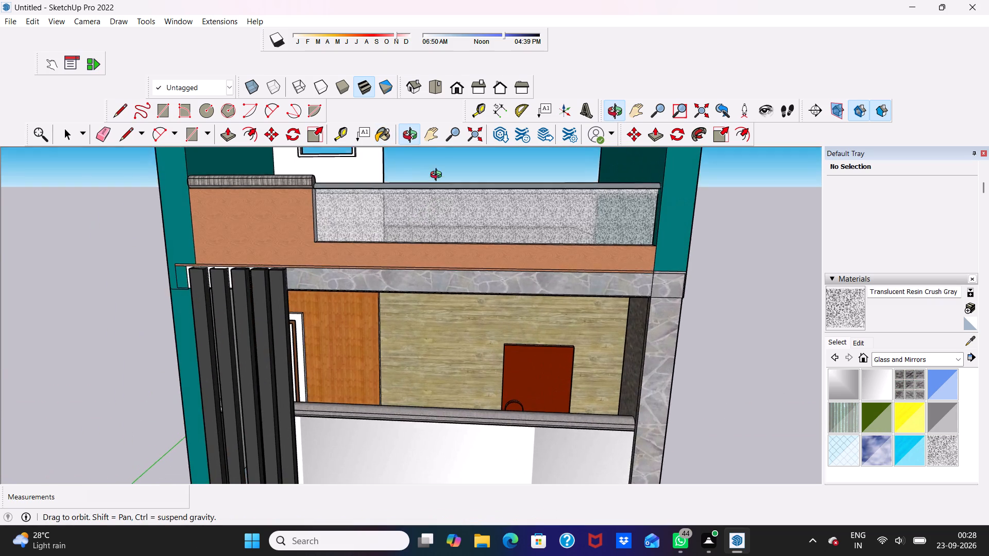
middle_drag(438, 176, 400, 251)
scroll(383, 237, up, 4)
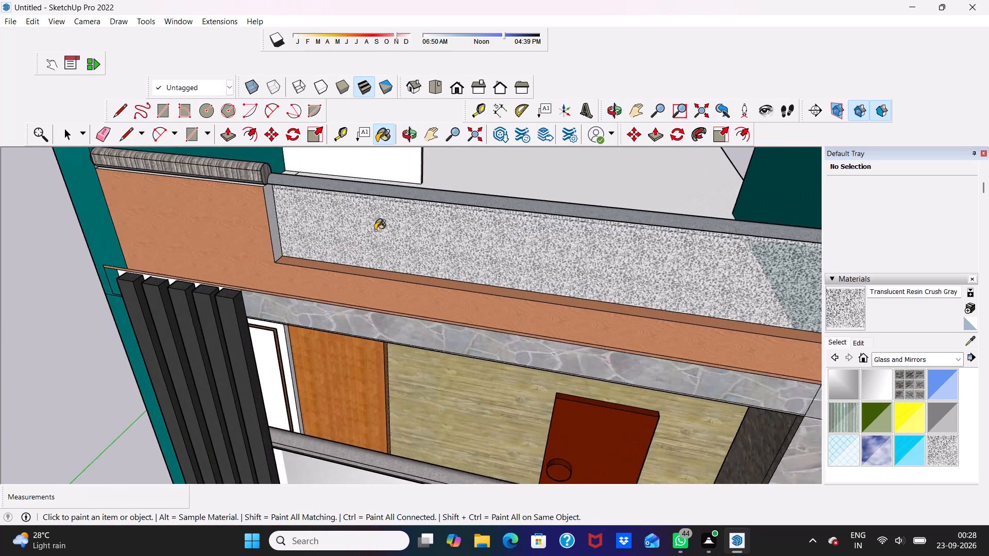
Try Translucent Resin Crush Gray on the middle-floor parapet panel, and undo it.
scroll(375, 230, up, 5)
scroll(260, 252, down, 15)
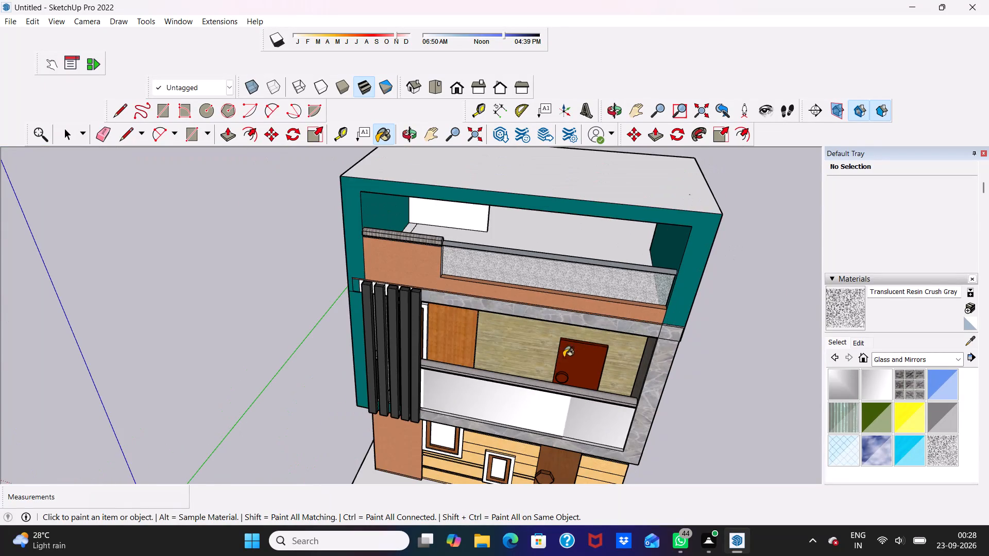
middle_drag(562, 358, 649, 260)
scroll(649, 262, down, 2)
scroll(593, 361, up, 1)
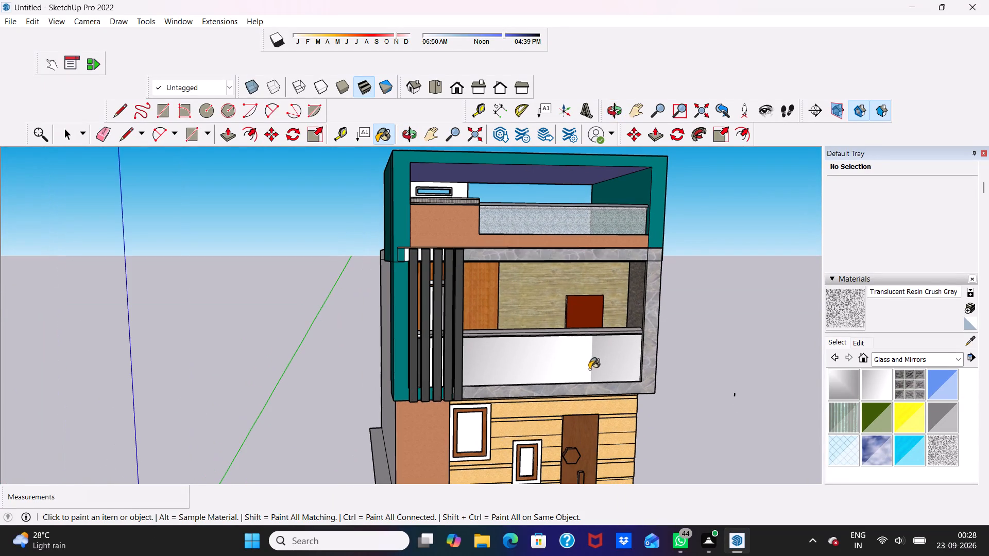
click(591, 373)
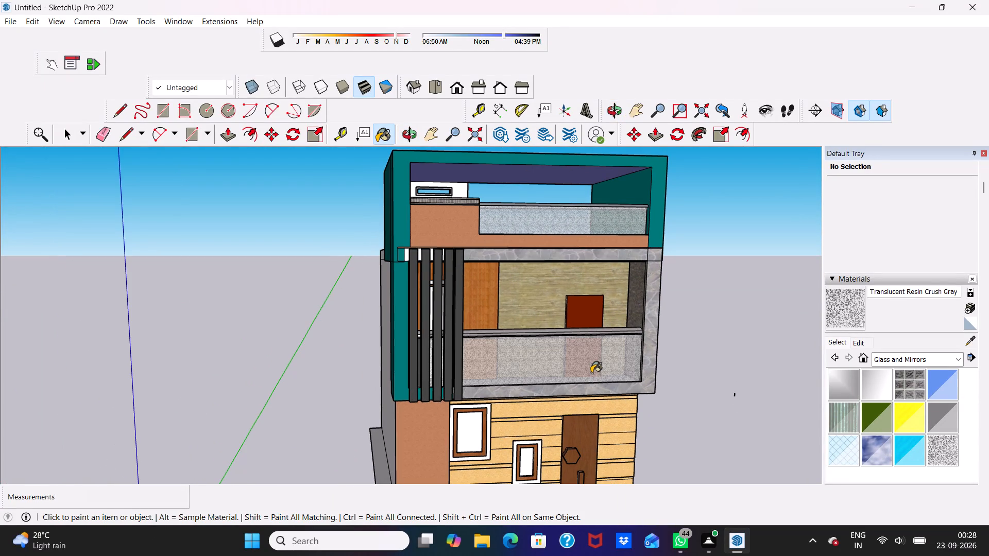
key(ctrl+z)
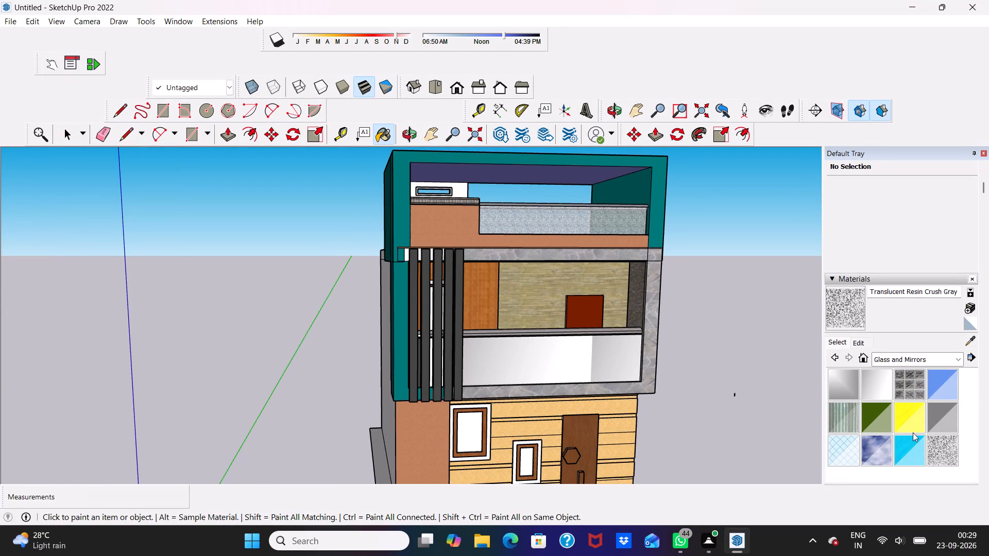
Paint the middle-floor parapet panel with Translucent Glass Blue.
click(945, 389)
scroll(592, 435, up, 1)
click(591, 351)
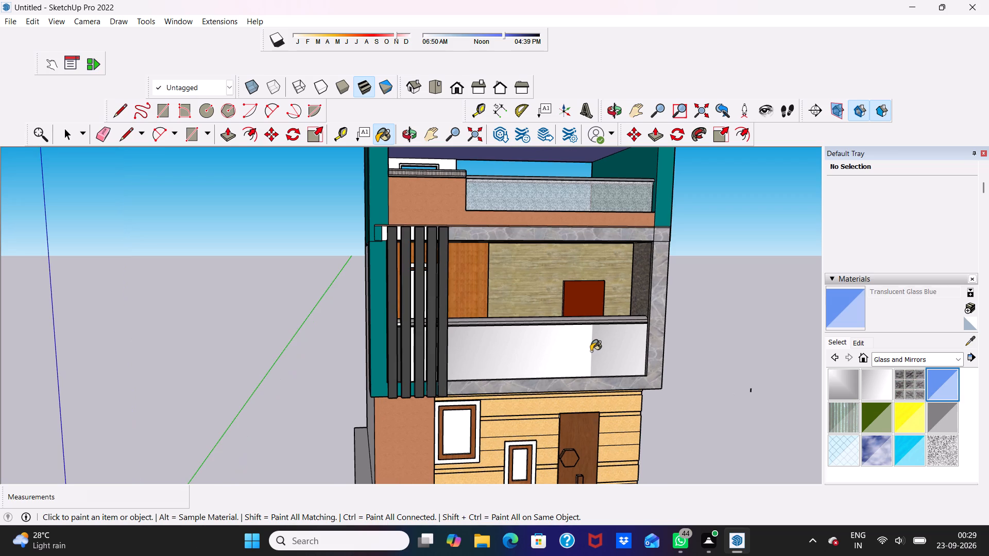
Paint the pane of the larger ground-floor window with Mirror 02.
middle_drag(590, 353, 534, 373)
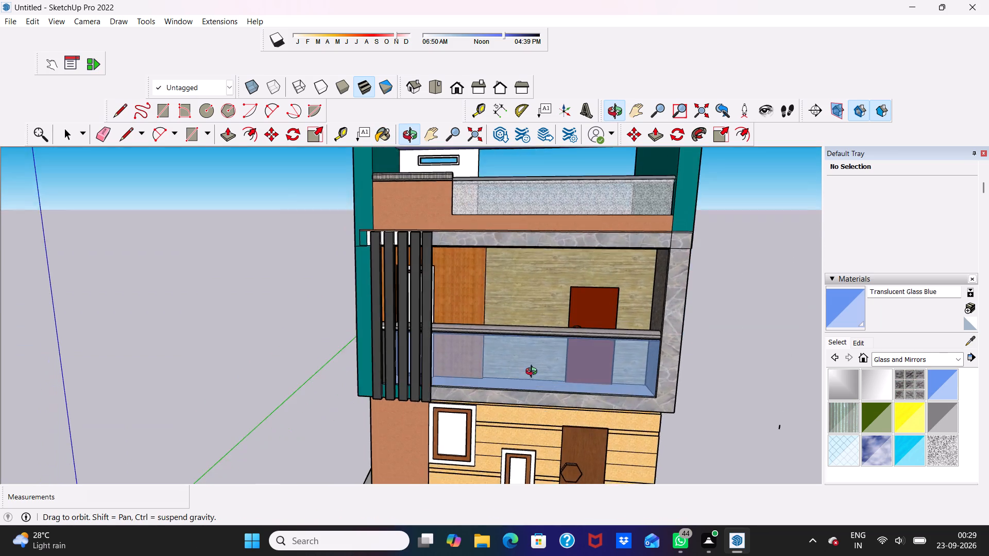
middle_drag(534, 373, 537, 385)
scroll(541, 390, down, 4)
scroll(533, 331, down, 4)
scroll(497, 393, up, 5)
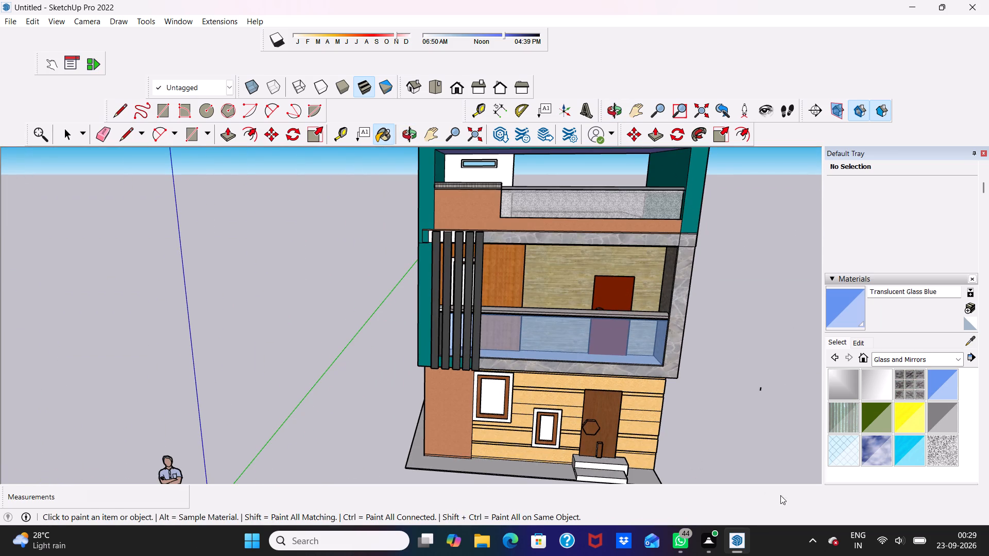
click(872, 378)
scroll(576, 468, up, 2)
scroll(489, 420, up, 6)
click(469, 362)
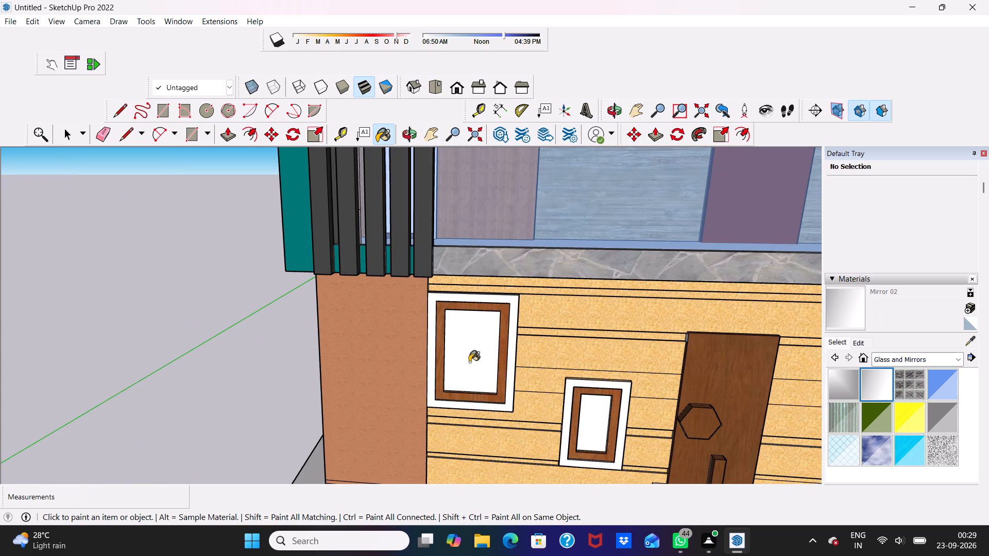
Paint the panes of both ground-floor windows with Translucent Glass Dark Green.
scroll(519, 415, up, 5)
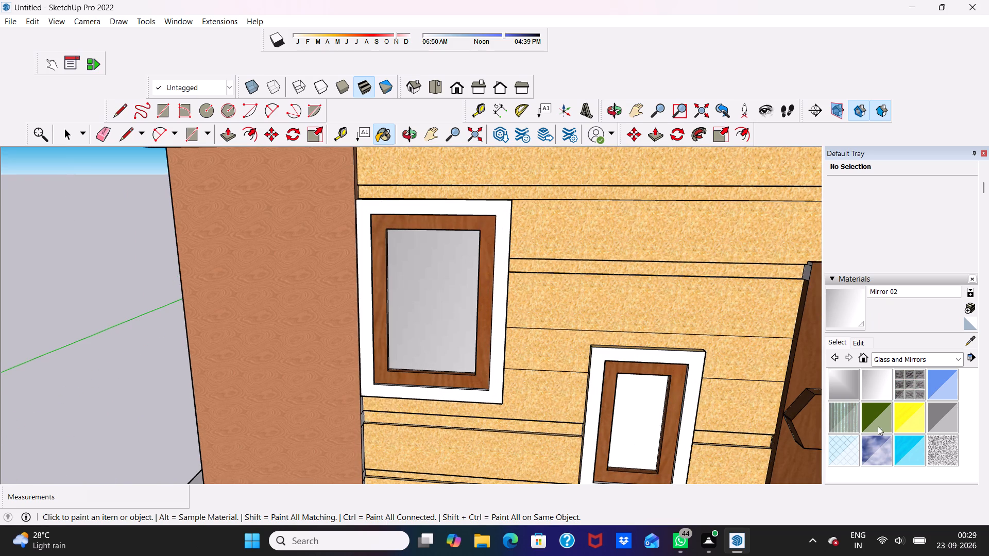
click(879, 411)
click(643, 434)
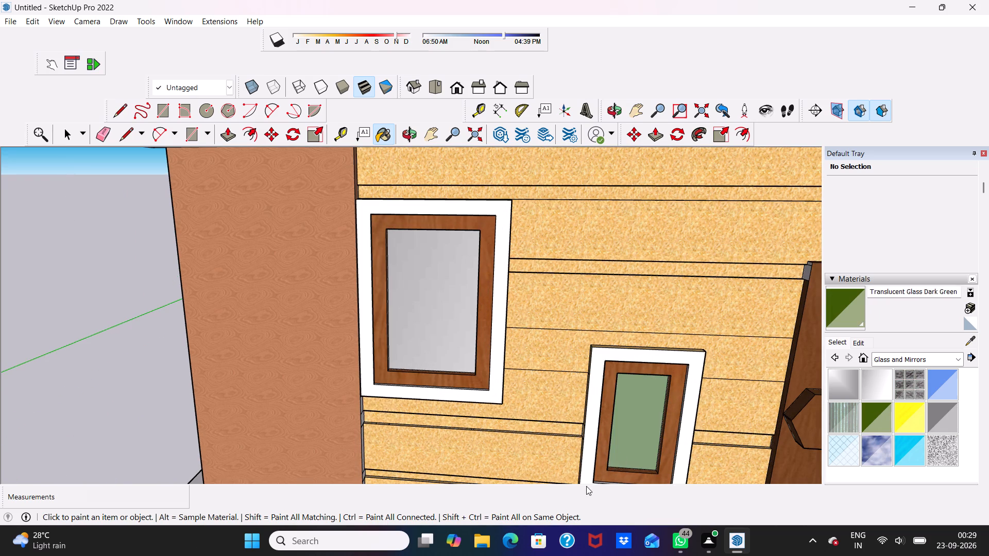
scroll(576, 470, up, 4)
click(347, 231)
Paint the middle-floor window pane behind the vertical slats with Translucent Glass Gray.
scroll(374, 271, down, 9)
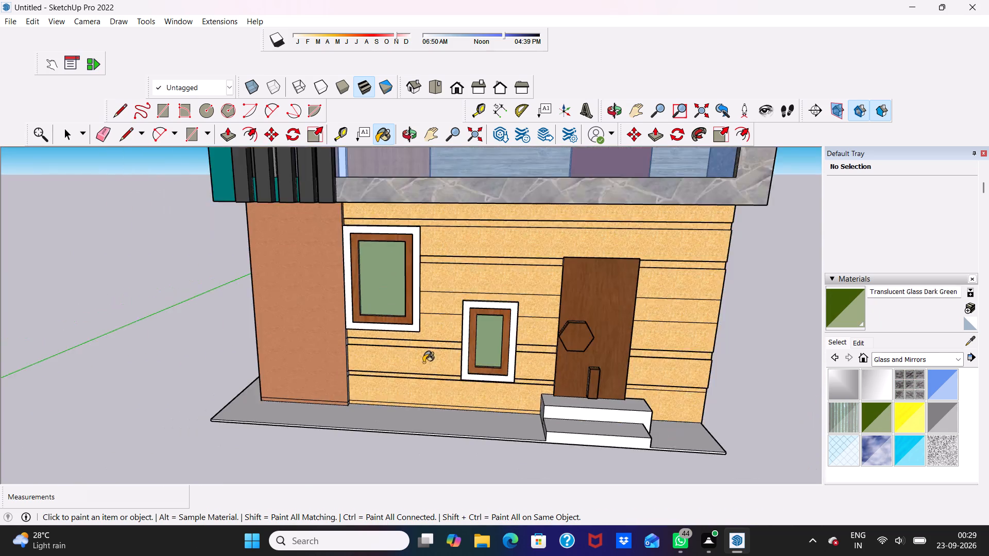
scroll(423, 362, down, 7)
middle_drag(432, 373, 517, 398)
scroll(617, 396, up, 1)
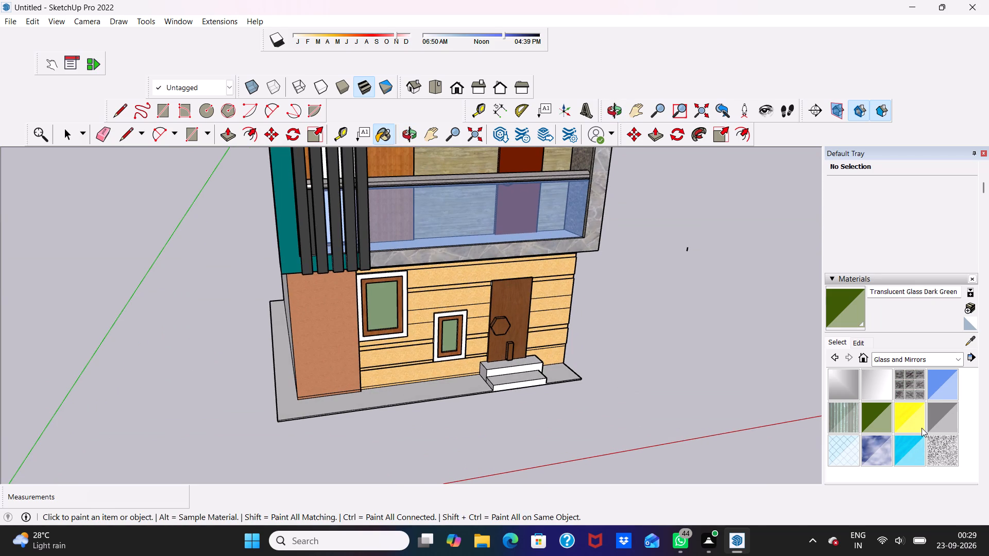
click(952, 419)
scroll(399, 109, up, 5)
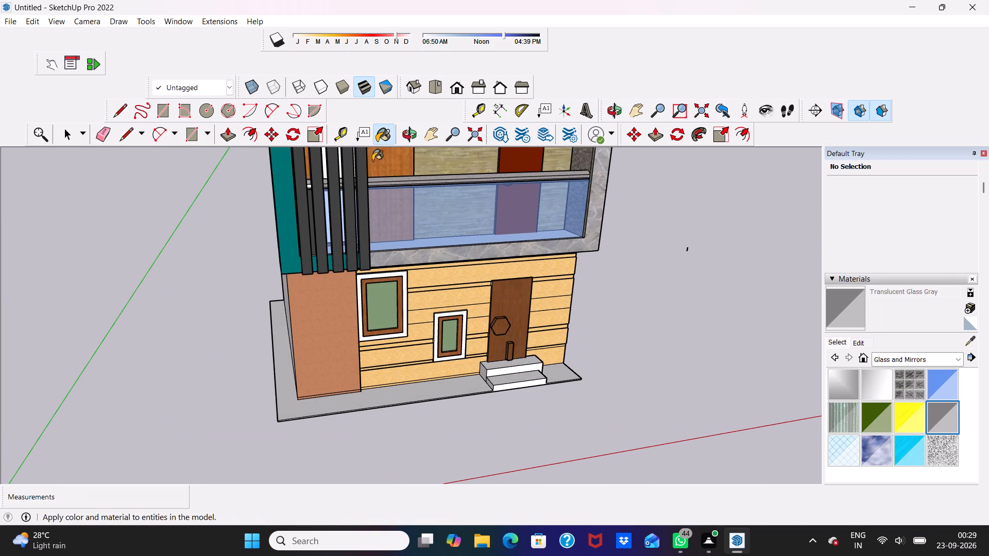
scroll(374, 229, down, 5)
scroll(395, 189, up, 11)
middle_drag(387, 178, 296, 200)
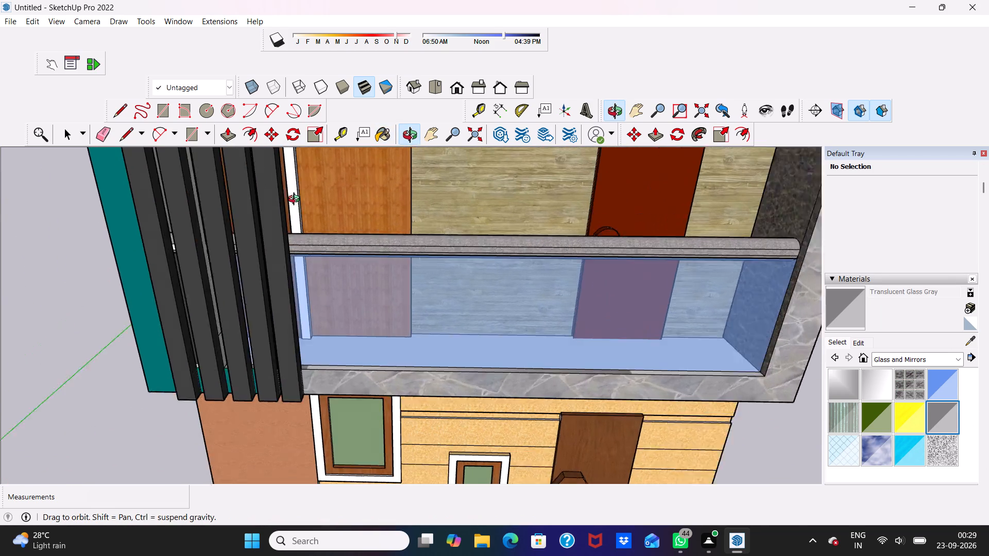
middle_drag(296, 200, 279, 203)
scroll(277, 202, up, 2)
click(274, 197)
Examine the glass parapets, the windows and the whole front facade from several angles.
scroll(277, 199, down, 8)
middle_drag(287, 214, 437, 189)
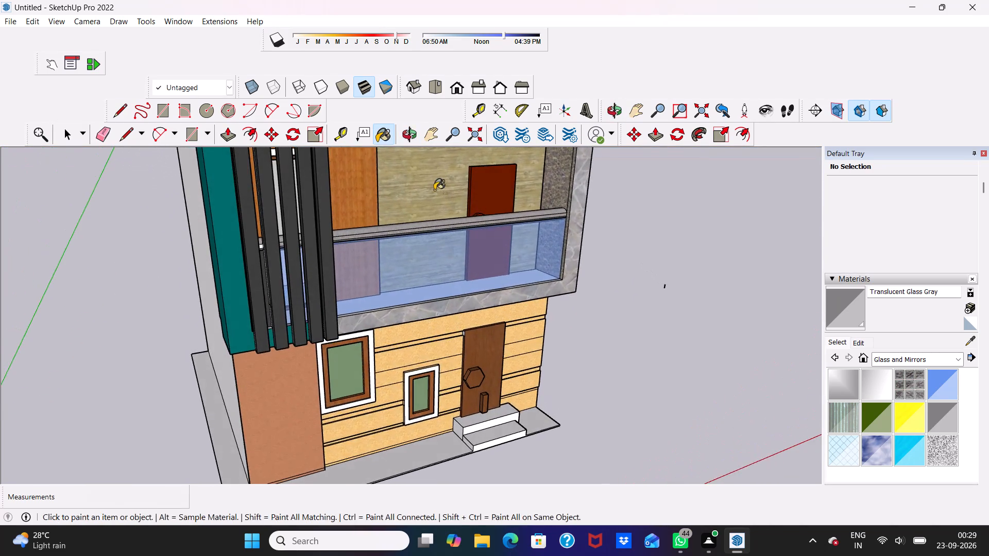
scroll(471, 314, down, 2)
middle_drag(480, 368, 354, 312)
scroll(480, 368, down, 1)
scroll(370, 341, up, 1)
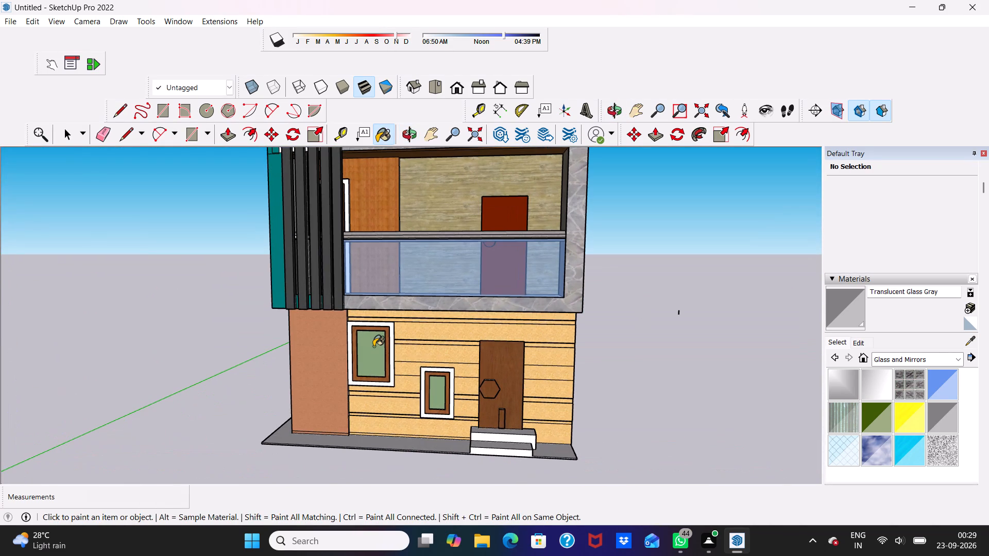
key(space)
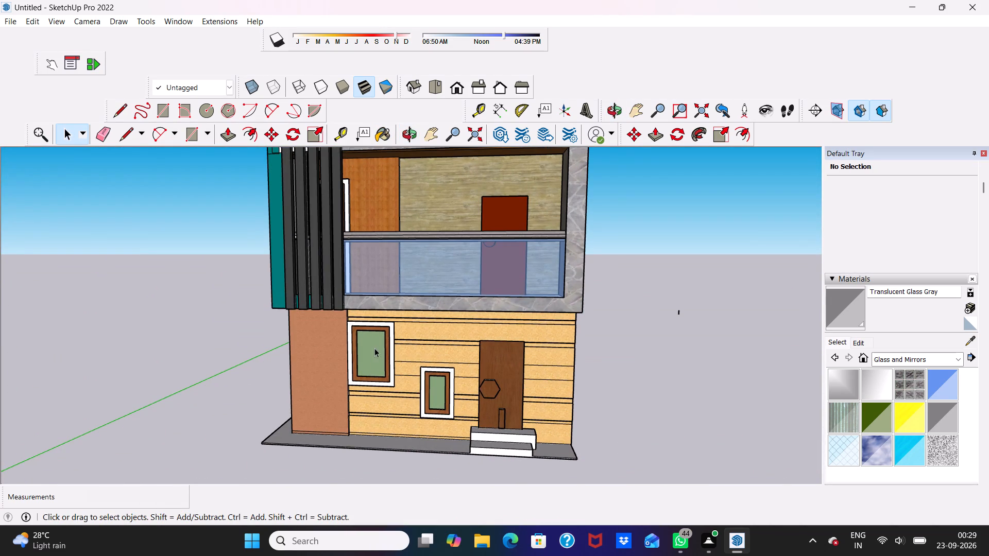
scroll(374, 348, down, 7)
middle_drag(330, 263, 395, 257)
scroll(395, 257, up, 1)
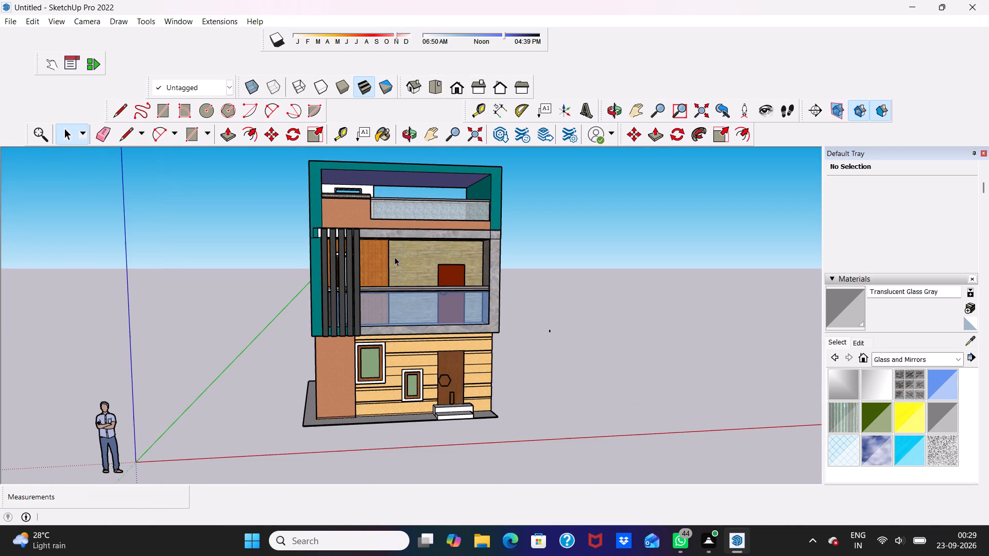
scroll(977, 175, up, 1)
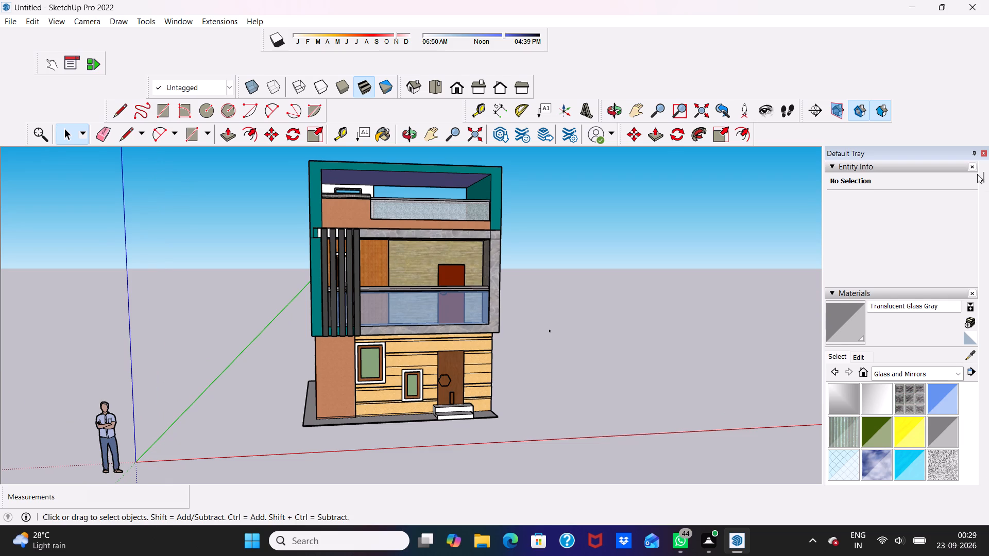
Paint the white top-floor wall around the small horizontal window with Quartz Light Brown from the Synthetic Surfaces materials.
click(960, 373)
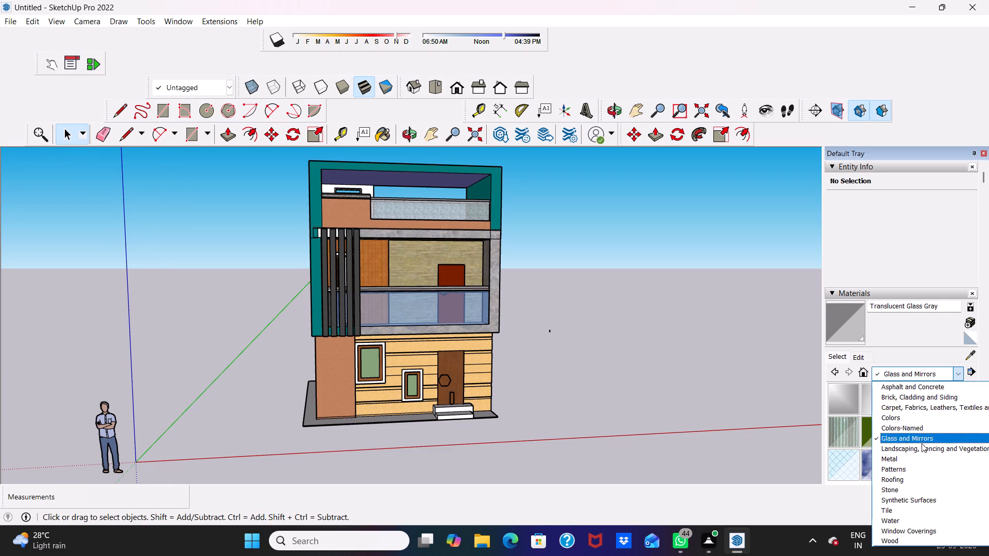
click(927, 495)
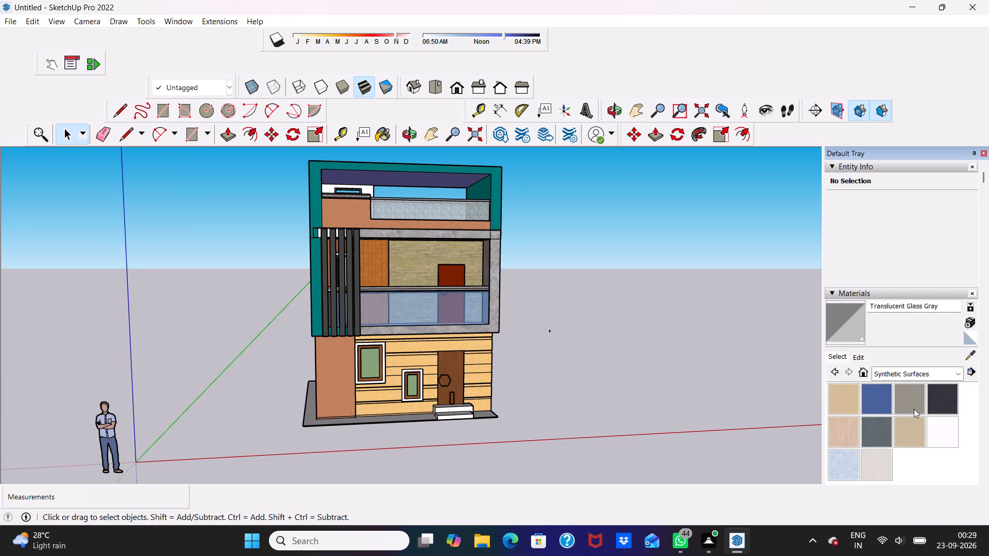
click(913, 444)
scroll(276, 234, up, 5)
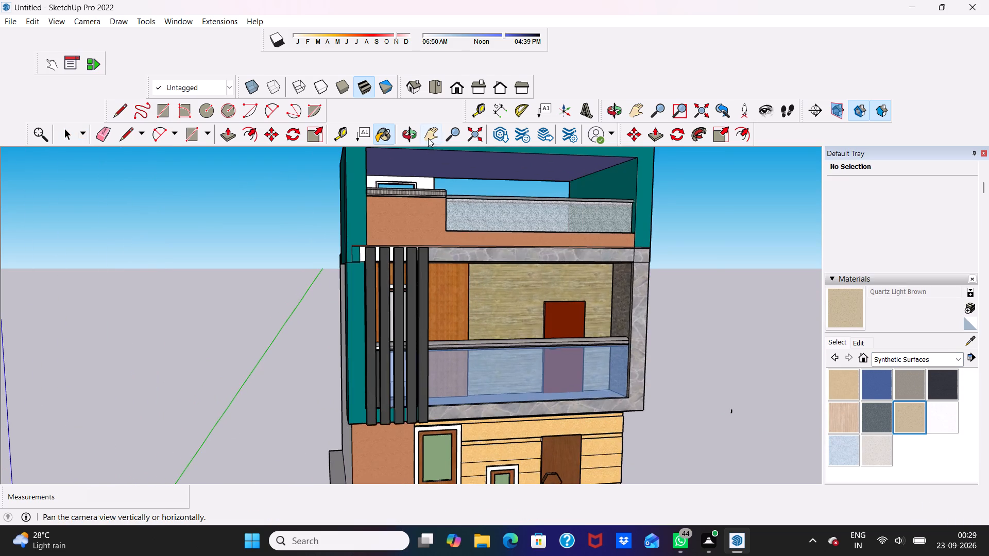
scroll(437, 138, up, 12)
scroll(433, 178, down, 1)
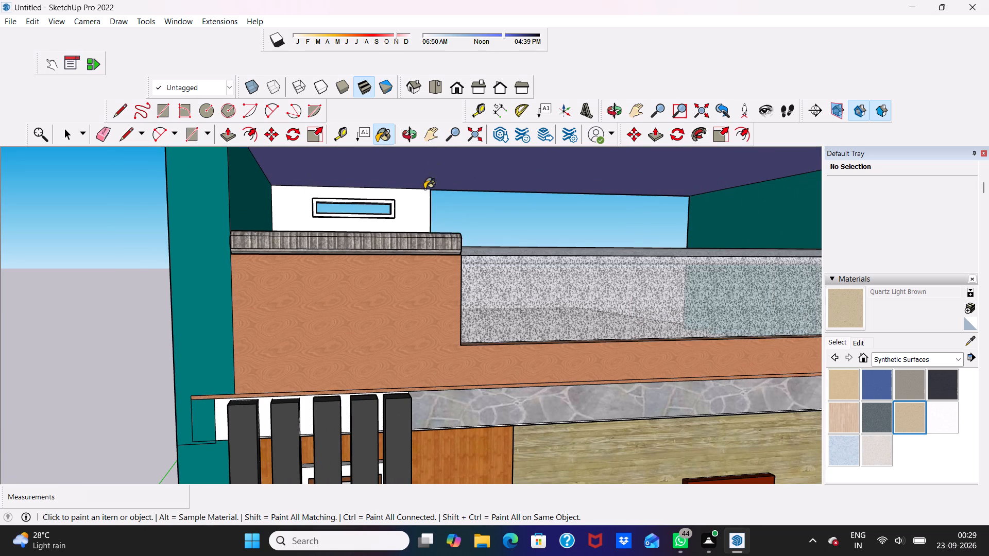
click(415, 211)
Paint the front face of the small top-floor window's frame with Terrazzo Light Blue.
scroll(358, 211, up, 6)
scroll(282, 250, up, 6)
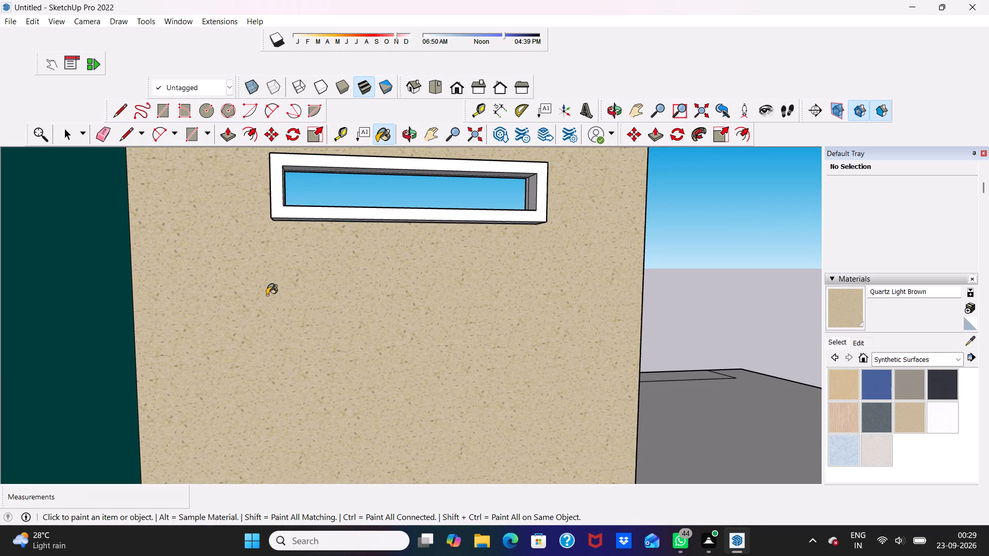
click(842, 449)
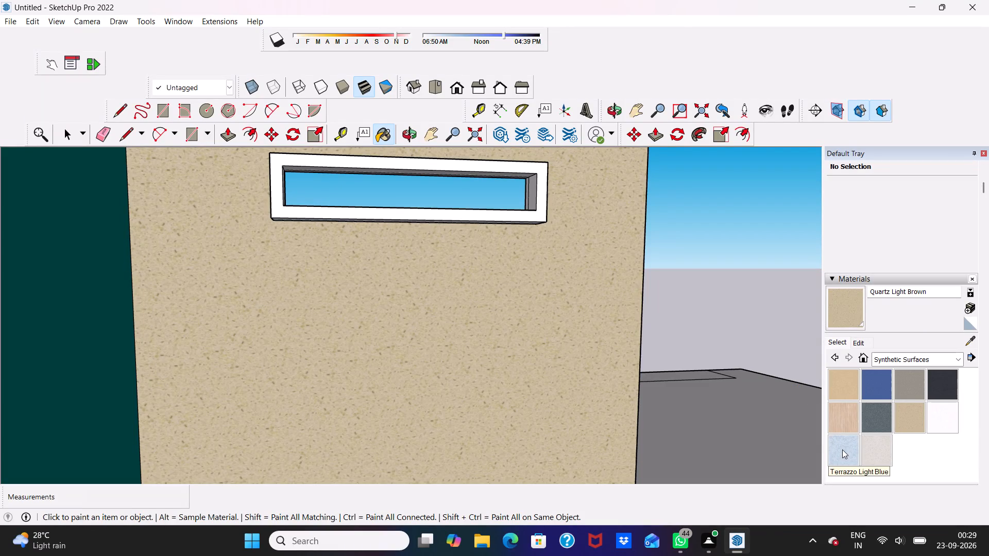
scroll(488, 203, up, 1)
click(475, 223)
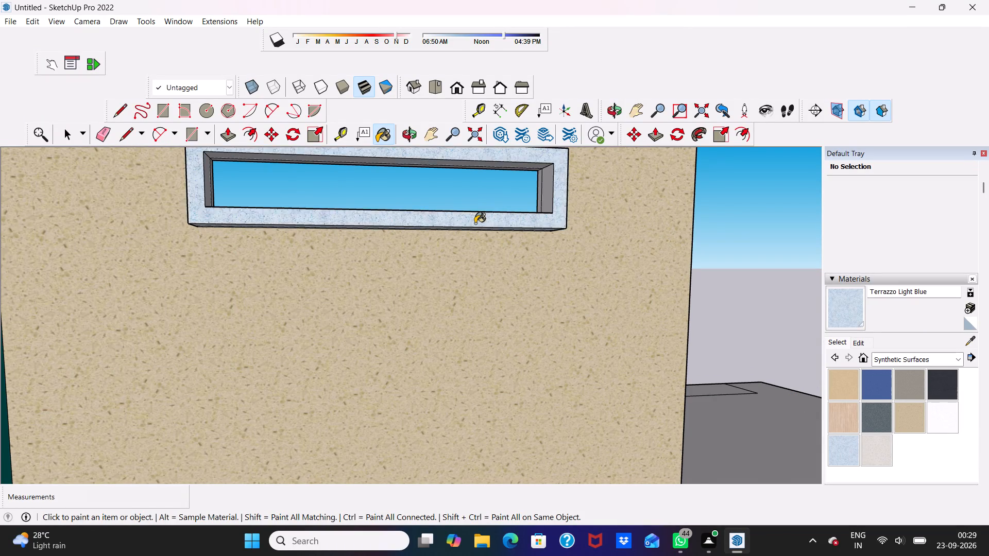
Apply Terrazzo Light Blue to the inner sill and side faces of the small top-floor window's frame.
scroll(486, 215, up, 5)
scroll(492, 224, down, 1)
middle_drag(492, 224, 508, 290)
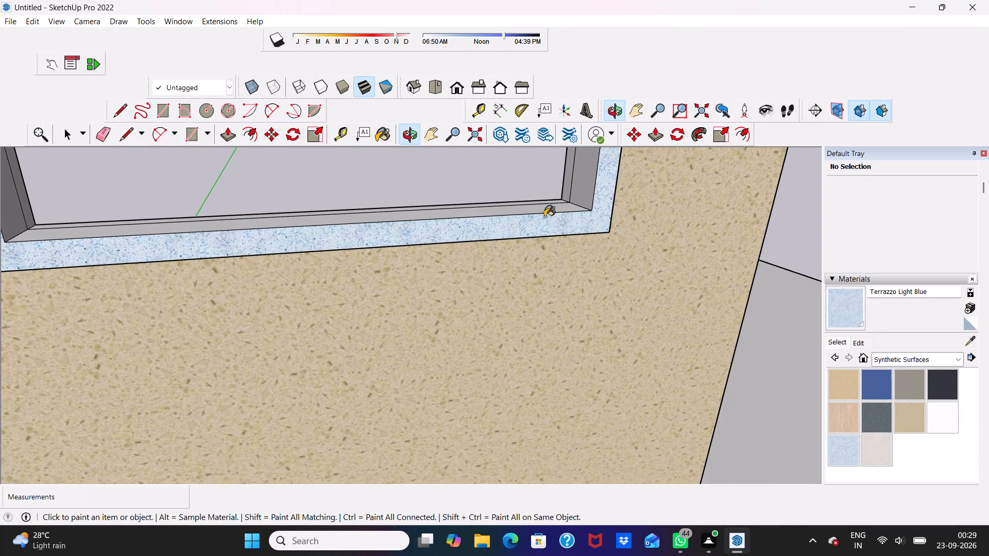
click(547, 201)
click(531, 212)
scroll(538, 216, up, 2)
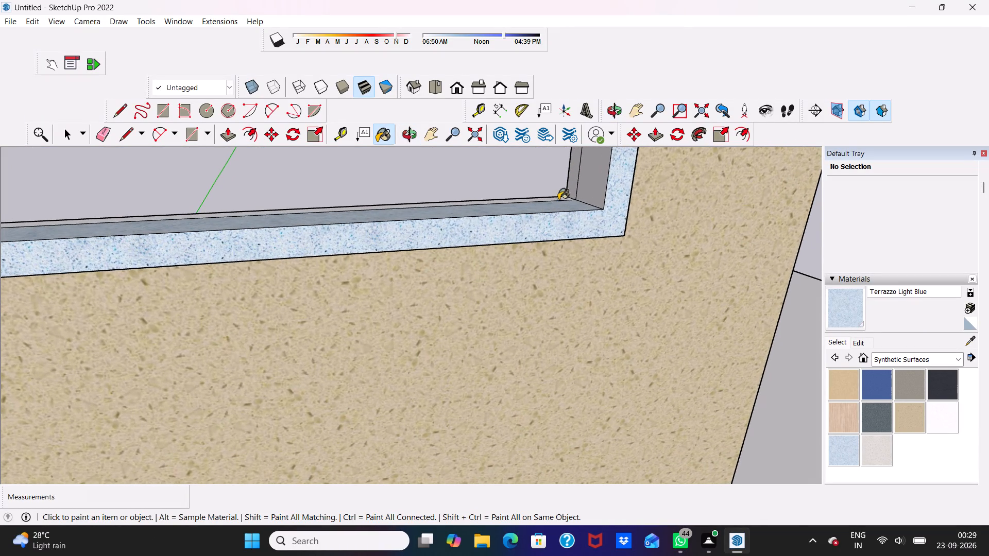
click(591, 195)
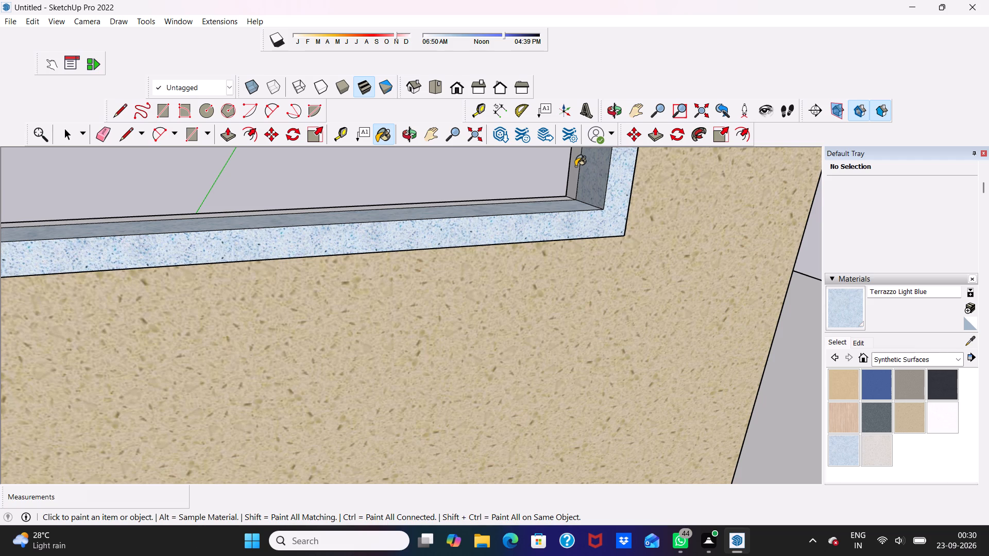
click(575, 166)
Examine the top-floor window frame, back wall and parapet up close, in front view and from oblique angles.
scroll(562, 153, up, 3)
scroll(474, 318, down, 5)
scroll(472, 289, up, 2)
scroll(472, 282, down, 11)
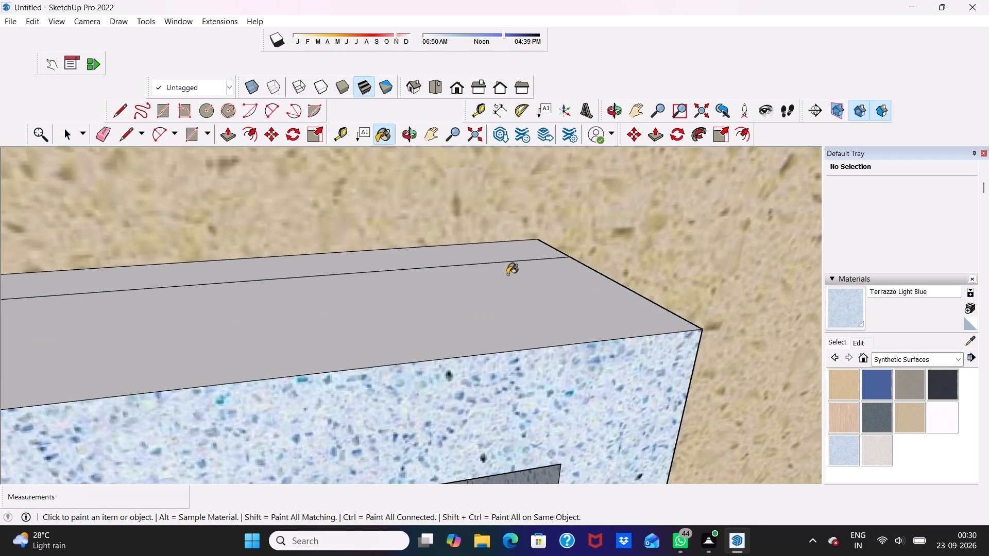
scroll(507, 274, down, 13)
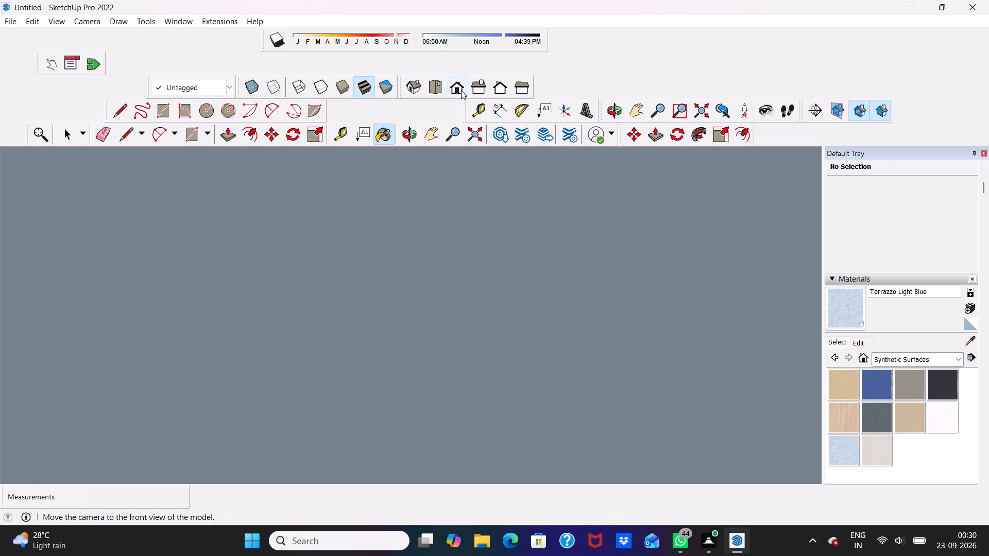
click(461, 90)
scroll(408, 294, down, 20)
scroll(408, 294, down, 9)
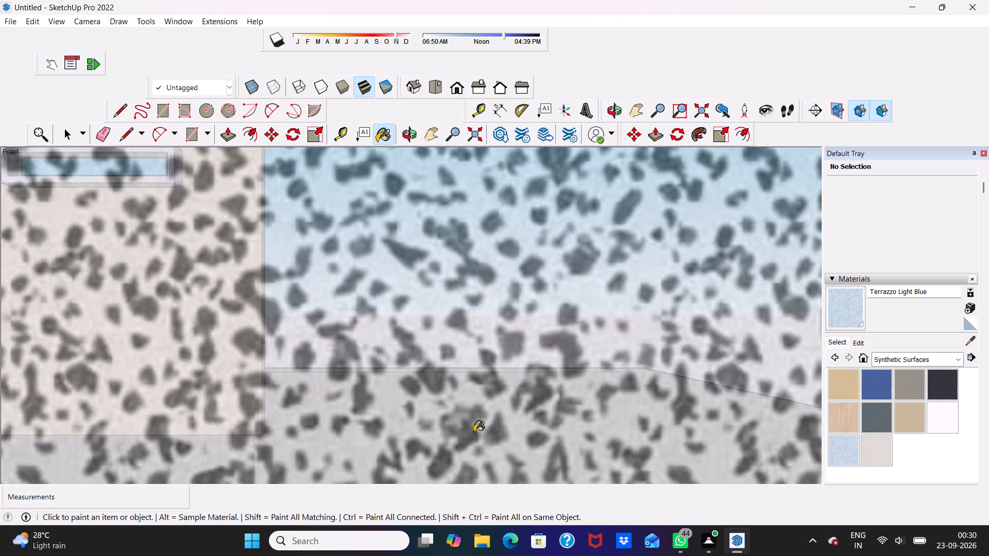
scroll(474, 432, down, 11)
scroll(332, 402, up, 1)
scroll(330, 412, down, 20)
scroll(330, 412, down, 4)
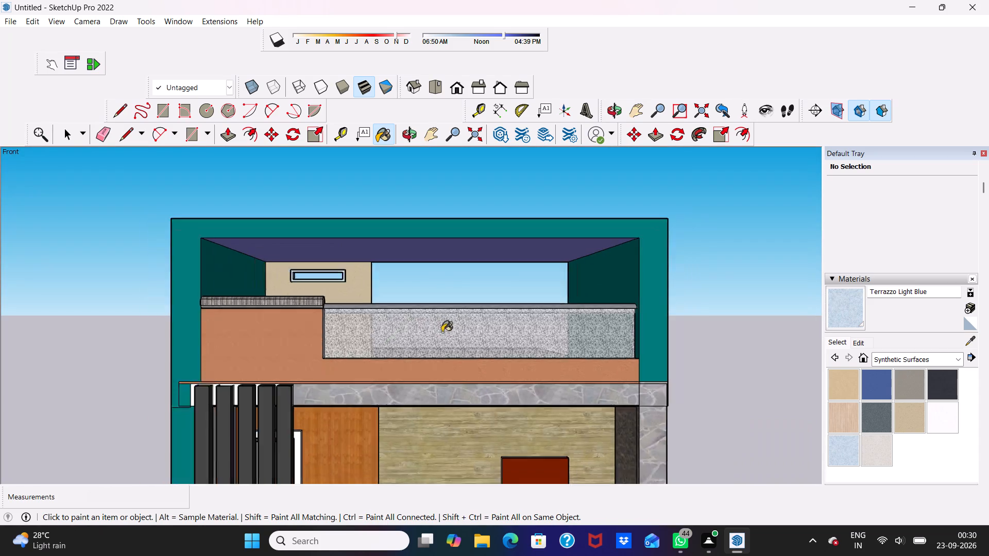
scroll(442, 332, down, 3)
middle_drag(427, 360, 374, 361)
scroll(371, 358, up, 3)
scroll(368, 325, down, 4)
middle_drag(384, 292, 394, 294)
scroll(394, 294, up, 5)
scroll(395, 297, down, 1)
middle_drag(396, 297, 476, 323)
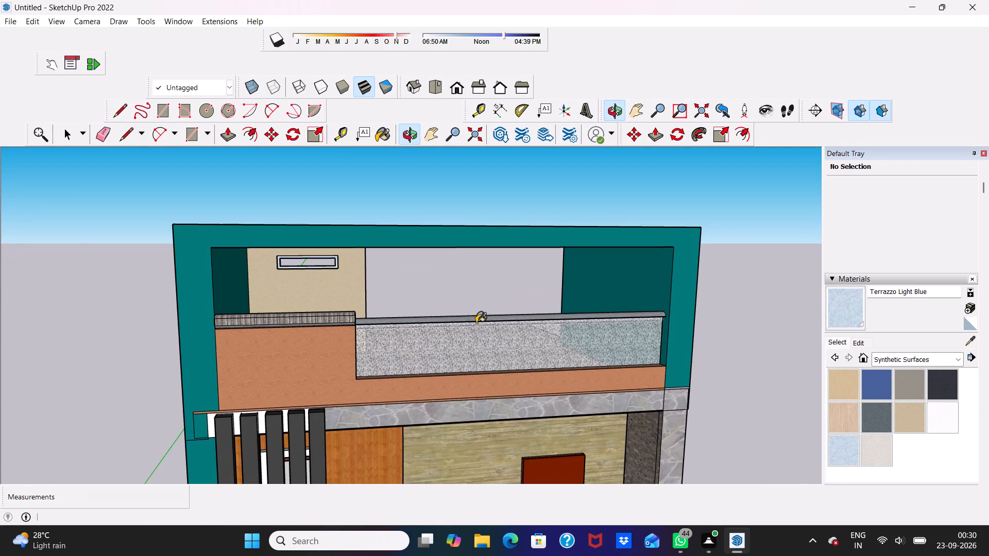
scroll(476, 323, up, 3)
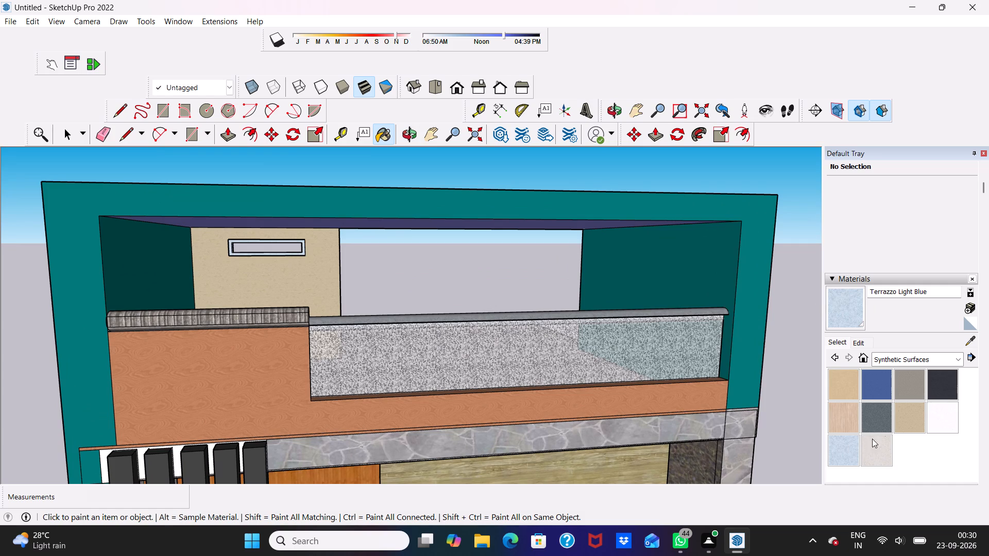
Paint the purple ceiling inside the top-floor teal frame with Formica Graystone.
click(907, 384)
scroll(710, 339, up, 4)
scroll(709, 337, down, 1)
middle_drag(690, 282, 657, 174)
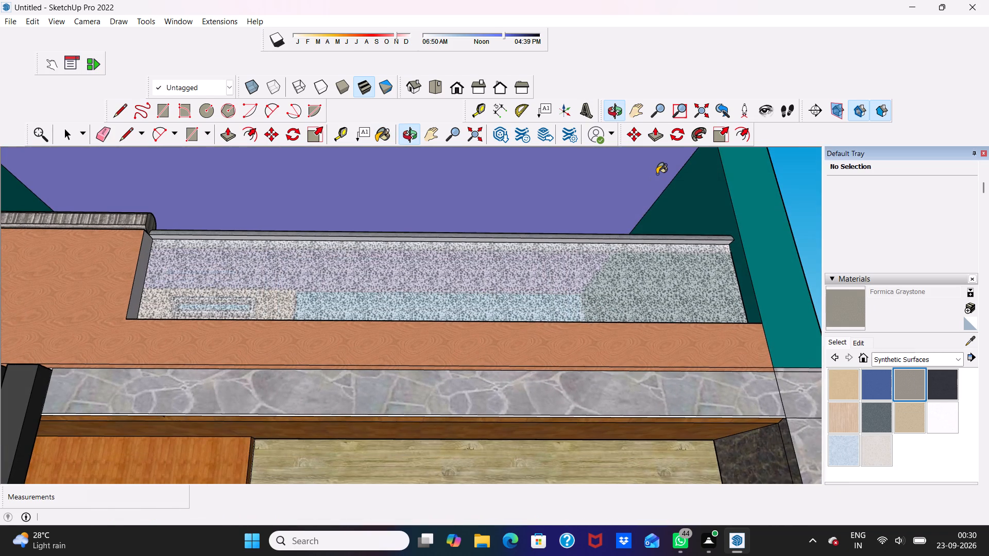
click(657, 174)
Paint the white underside of the projecting middle-floor balcony with Quartz Light Brown.
scroll(641, 202, down, 5)
scroll(595, 245, up, 1)
scroll(591, 249, down, 3)
middle_drag(574, 282, 515, 413)
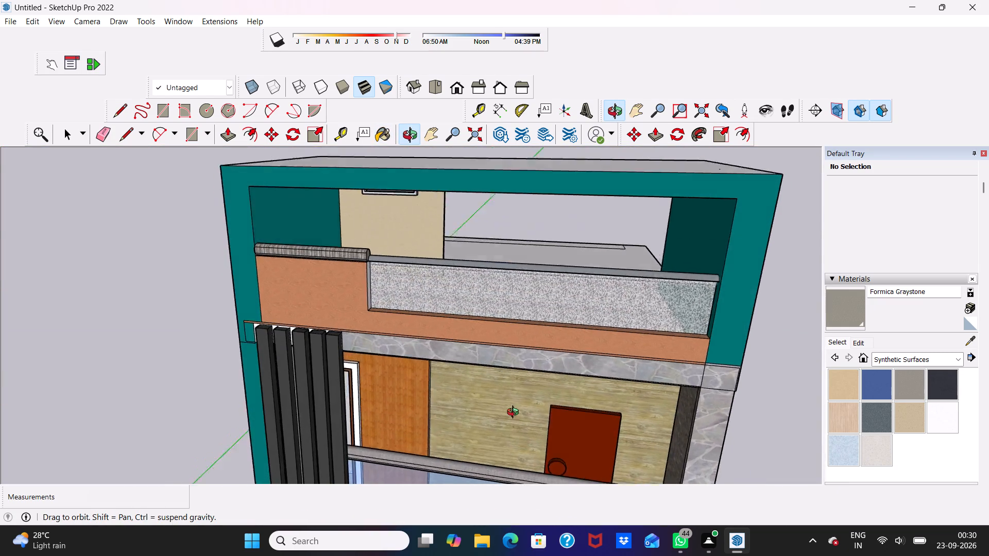
middle_drag(515, 413, 524, 374)
scroll(521, 321, down, 10)
middle_drag(493, 288, 656, 141)
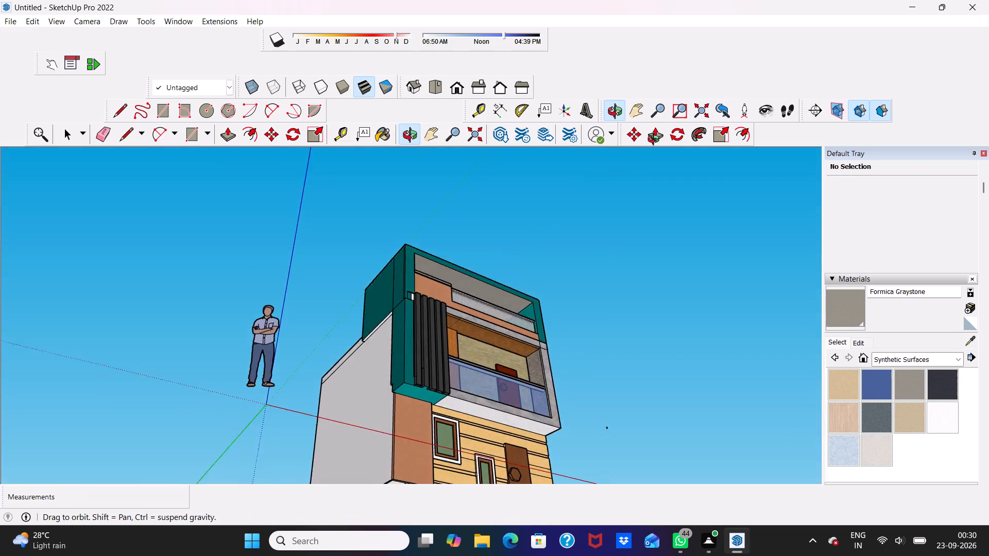
middle_drag(656, 141, 558, 247)
scroll(556, 241, down, 5)
middle_drag(504, 383, 453, 258)
click(909, 430)
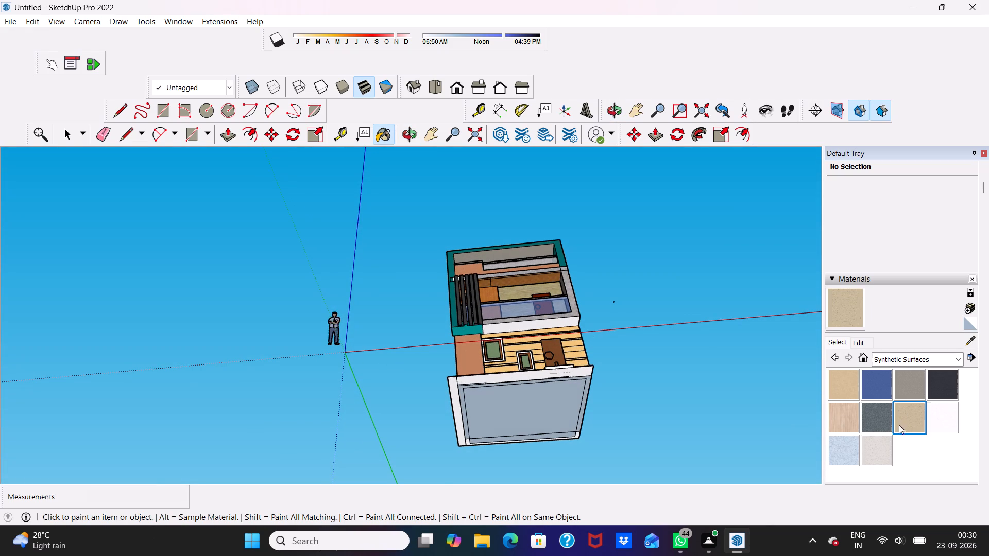
scroll(552, 381, up, 5)
click(505, 298)
Paint the flat roof surface on top of the top-floor teal frame with Quartz Light Brown.
scroll(505, 298, up, 4)
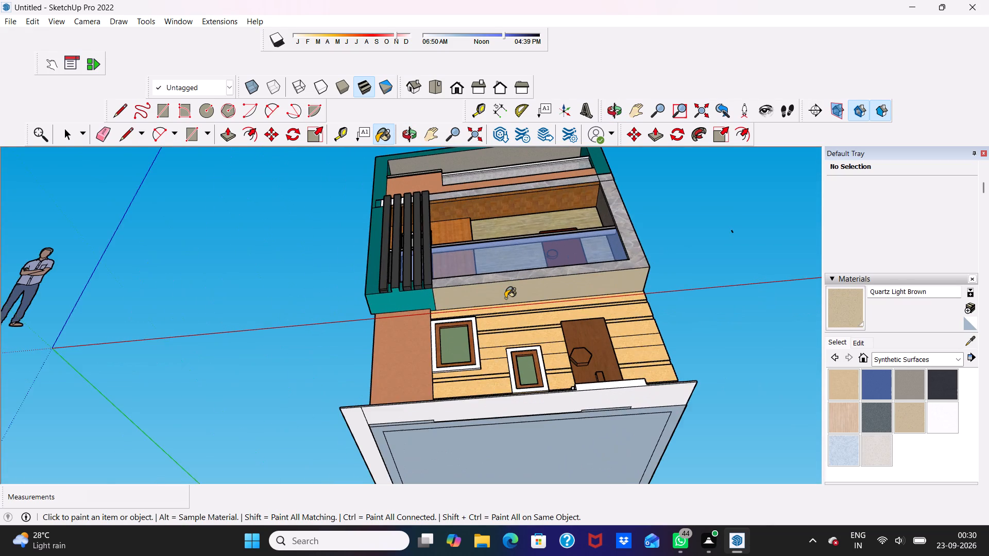
scroll(505, 298, down, 1)
middle_drag(505, 298, 577, 470)
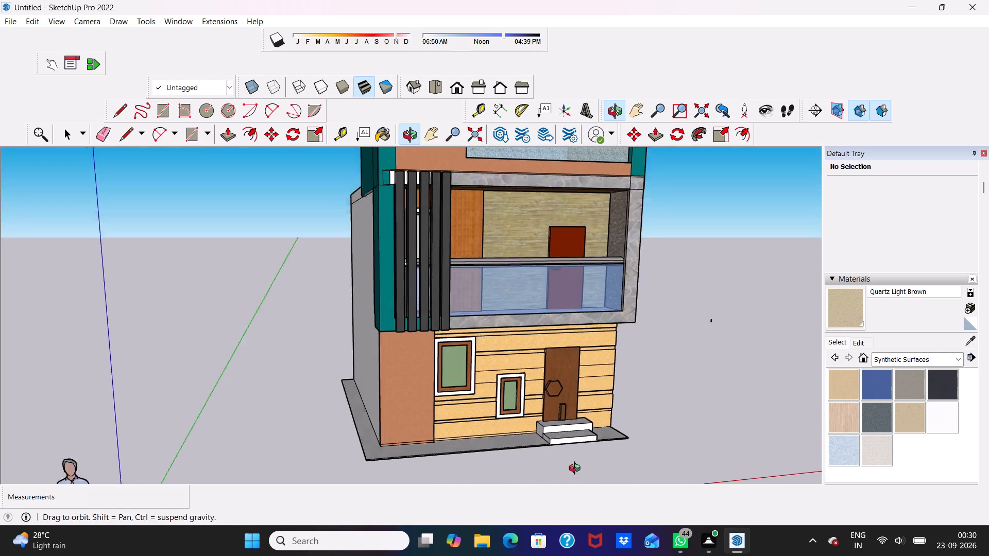
middle_drag(577, 470, 576, 462)
scroll(568, 444, down, 6)
middle_drag(526, 399, 468, 366)
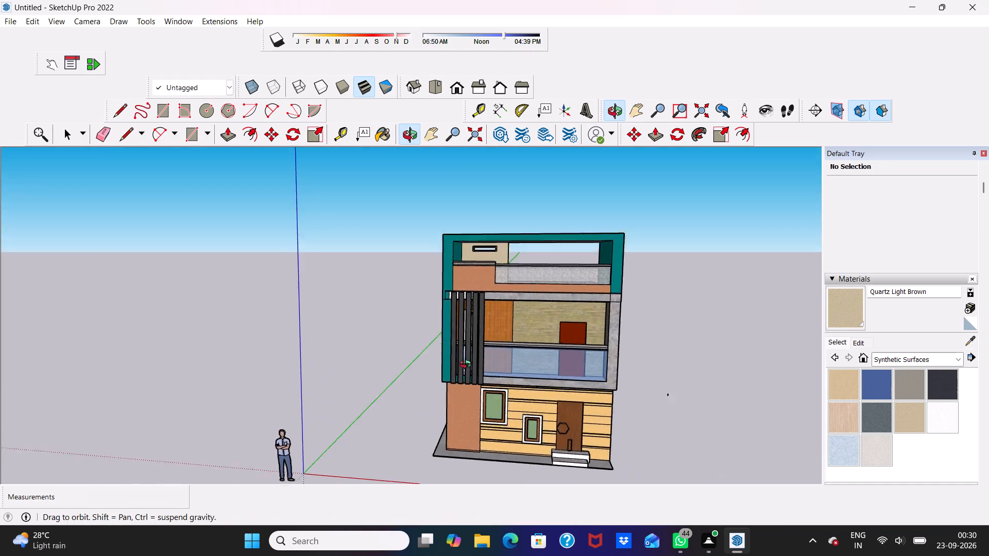
middle_drag(468, 366, 475, 502)
scroll(517, 235, up, 3)
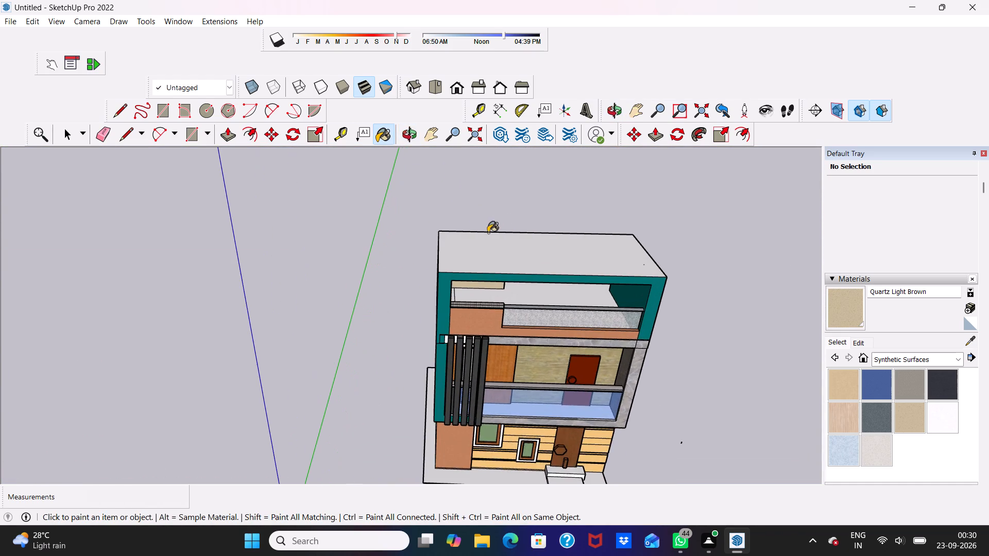
click(489, 265)
Examine the painted house as a whole from both front corners and in front view.
scroll(489, 266, down, 2)
middle_drag(489, 266, 671, 234)
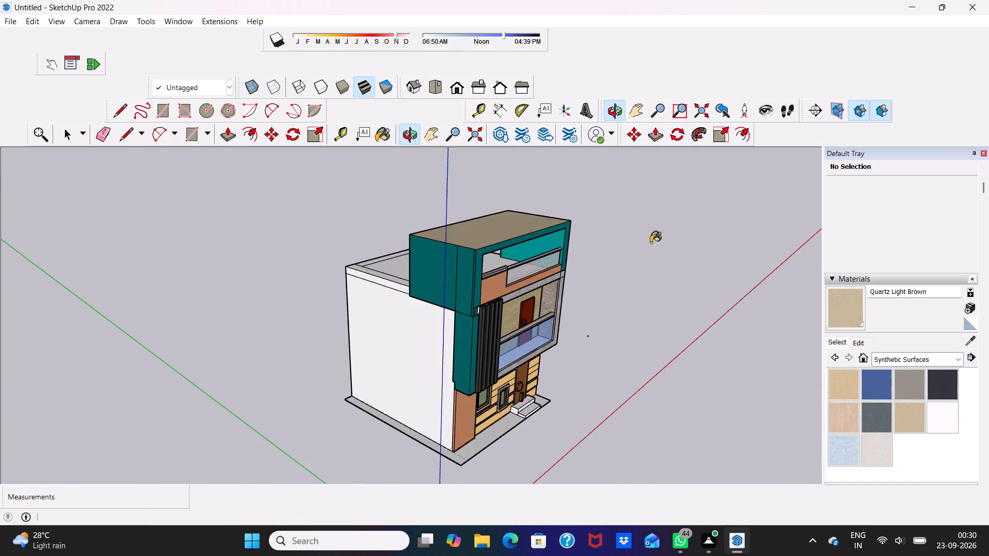
middle_drag(544, 269, 326, 201)
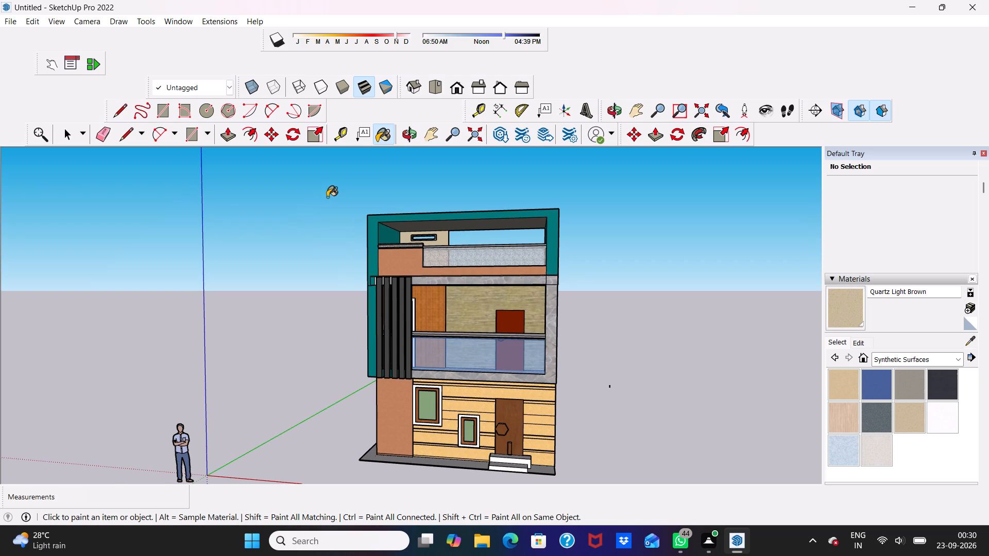
scroll(326, 197, down, 2)
middle_drag(360, 275, 538, 241)
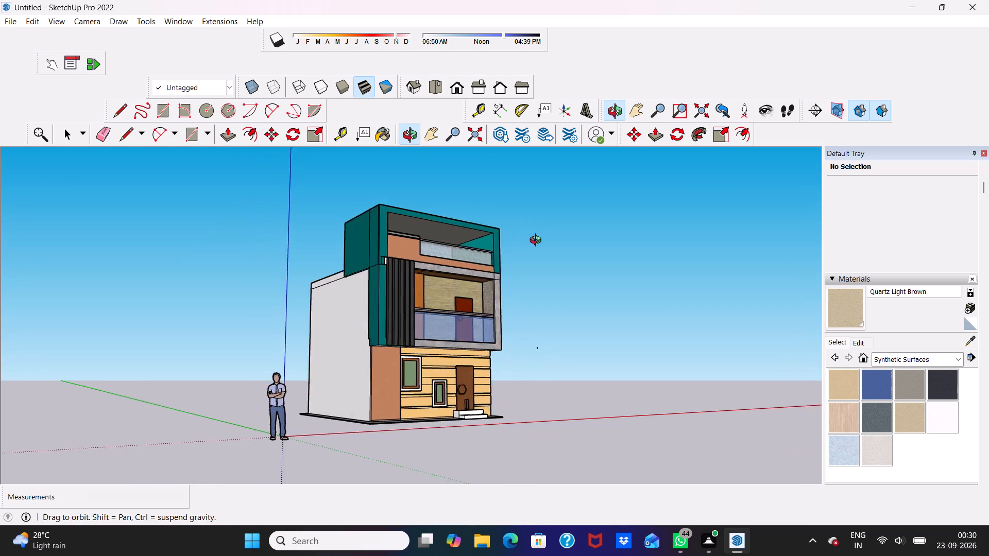
middle_drag(538, 241, 238, 280)
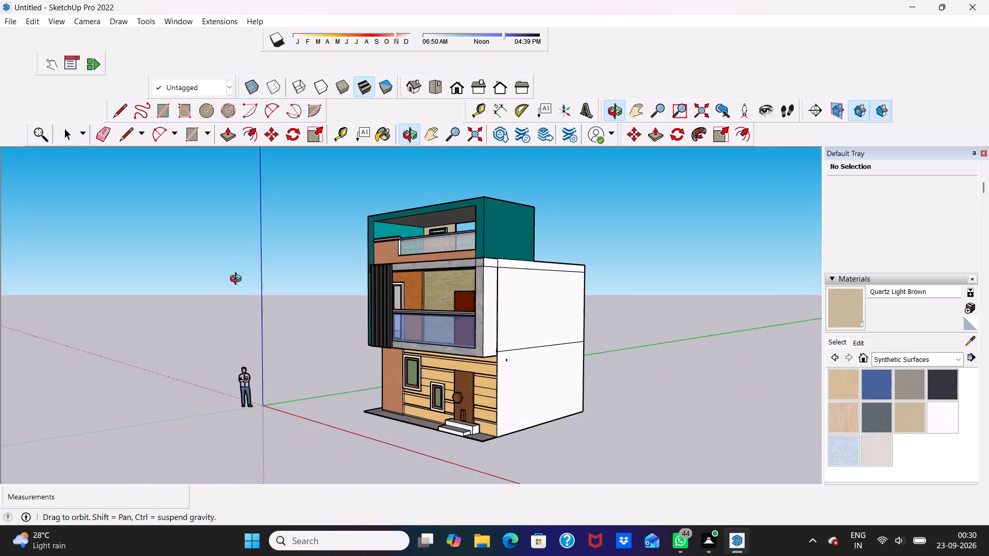
middle_drag(238, 280, 425, 272)
scroll(425, 272, down, 6)
scroll(439, 323, up, 6)
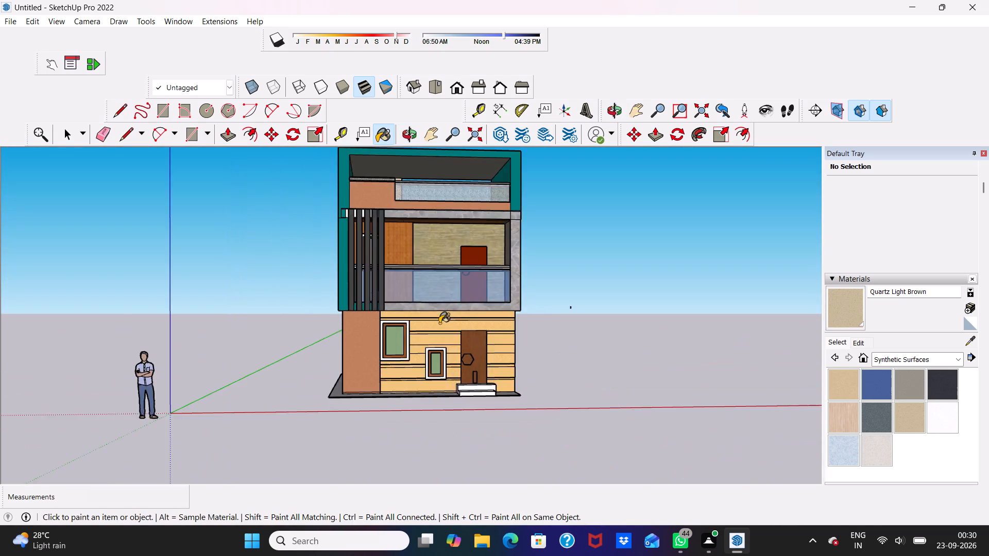
scroll(439, 323, up, 5)
scroll(439, 323, down, 5)
middle_drag(440, 328, 432, 376)
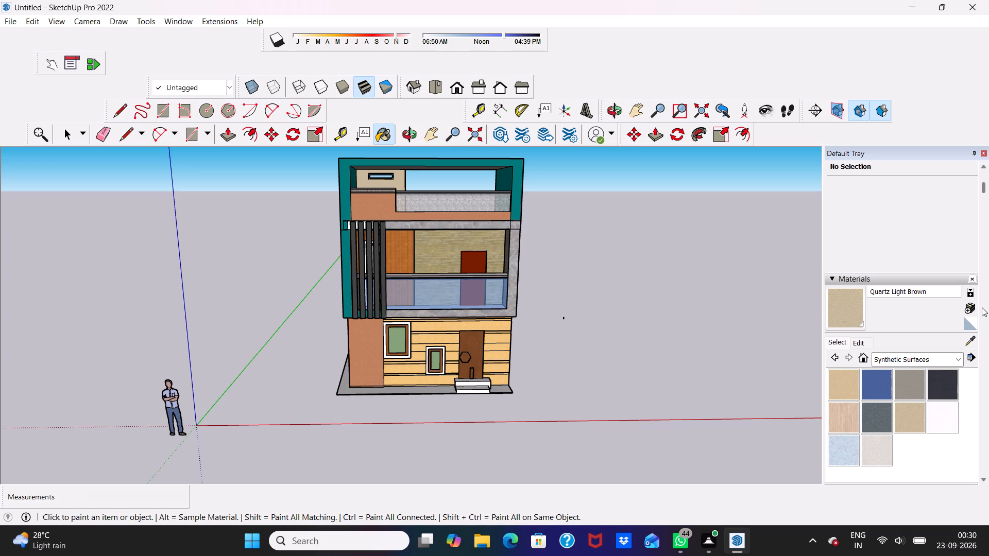
Paint the treads, front risers and window-side faces of the two entrance steps with Formica Speckled Grey.
click(882, 420)
scroll(775, 432, up, 3)
scroll(302, 347, up, 8)
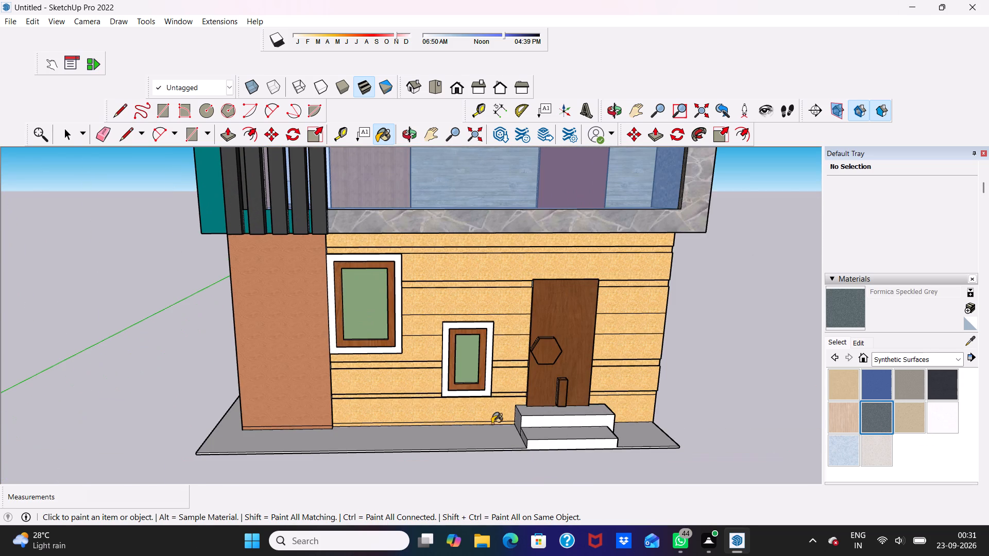
click(550, 438)
scroll(555, 422, up, 4)
click(554, 412)
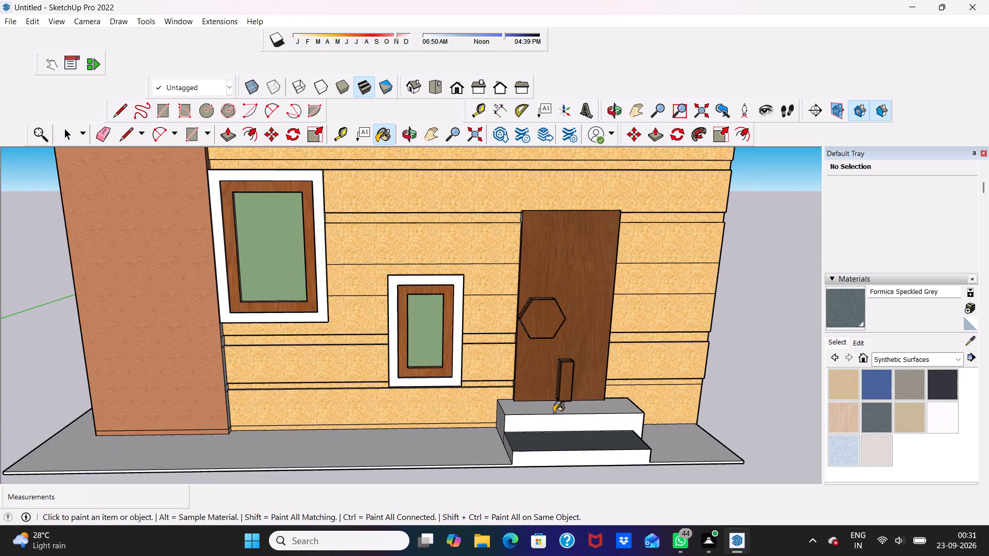
scroll(551, 414, up, 2)
click(545, 423)
scroll(545, 451, up, 1)
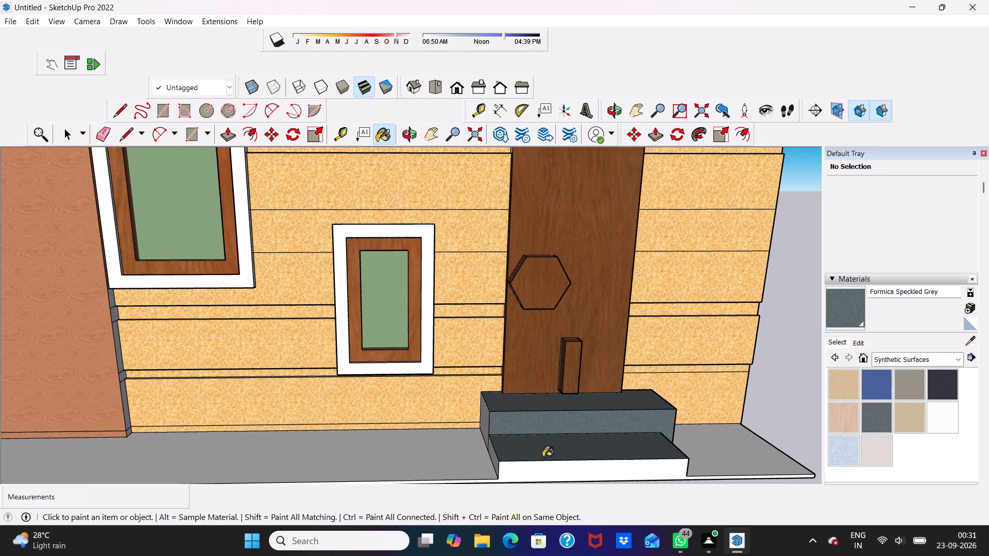
drag(541, 473, 541, 468)
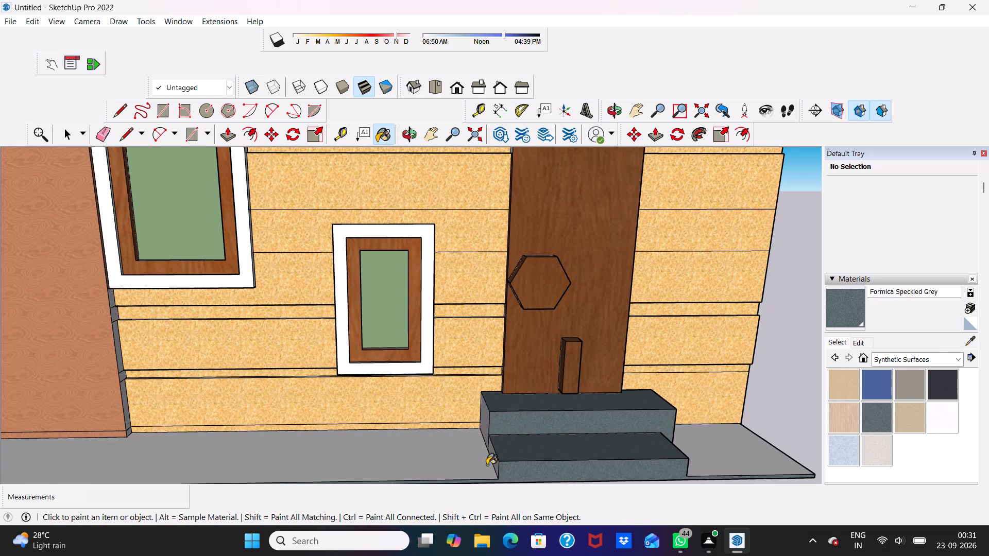
click(493, 458)
click(484, 420)
Paint the remaining white end faces of the two entrance steps with Formica Speckled Grey.
middle_drag(523, 433, 411, 378)
scroll(610, 378, down, 5)
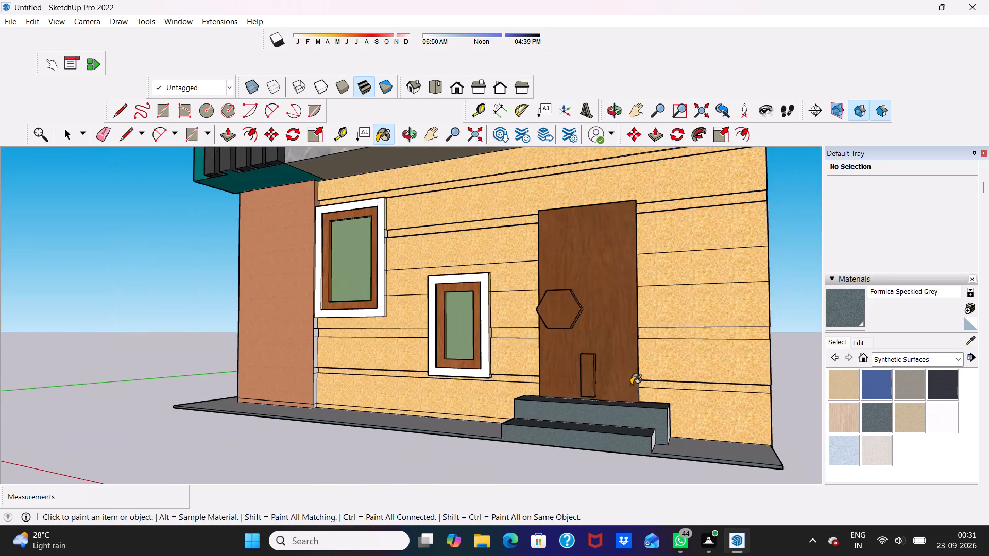
scroll(632, 398, down, 4)
middle_drag(635, 408, 592, 418)
middle_click(592, 418)
scroll(705, 447, up, 4)
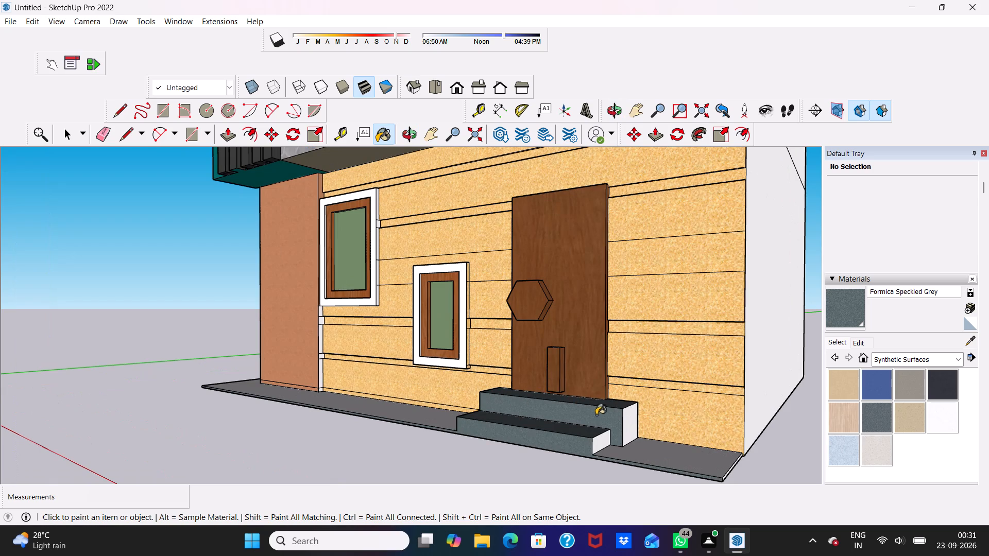
click(627, 418)
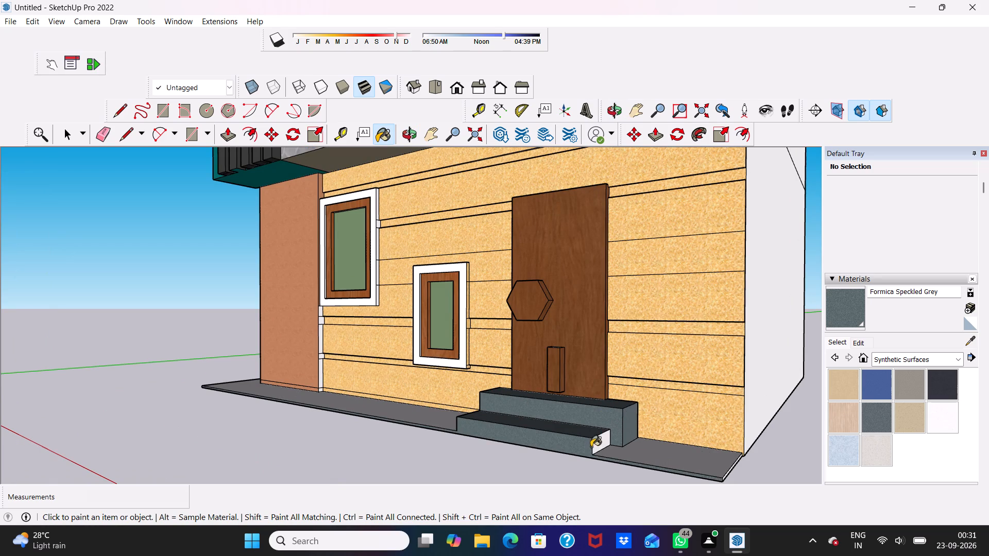
click(594, 446)
click(573, 453)
Examine the entrance facade, the balcony frame and the unpainted side wall from several angles.
scroll(565, 401, down, 5)
middle_drag(356, 247, 567, 228)
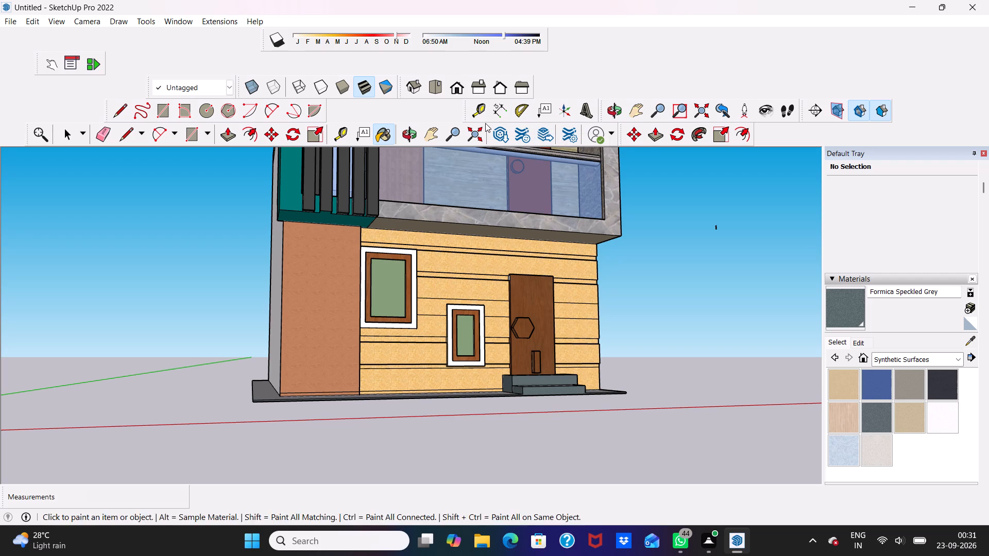
scroll(485, 124, down, 3)
scroll(488, 187, down, 5)
middle_drag(473, 189, 198, 265)
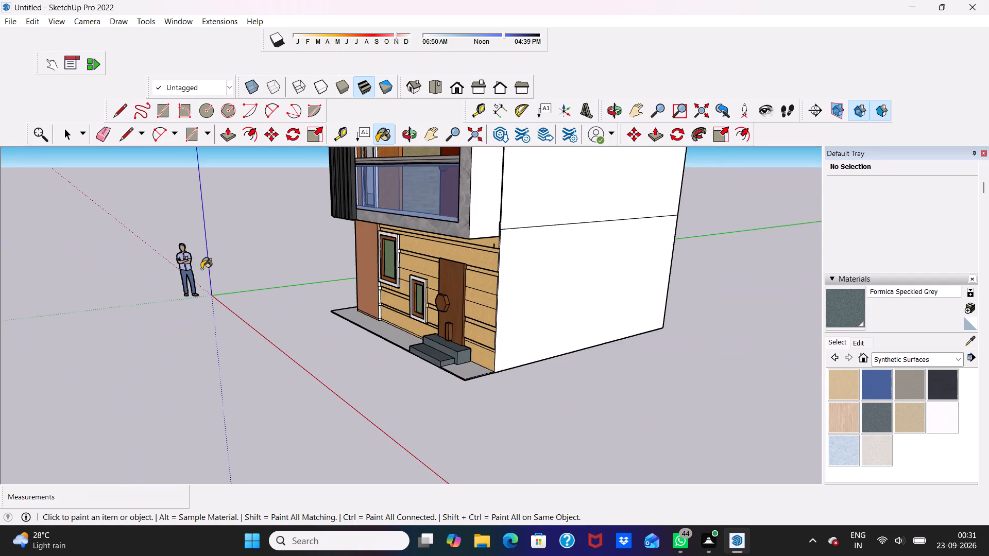
scroll(202, 269, up, 1)
scroll(204, 269, down, 4)
scroll(310, 235, down, 1)
scroll(410, 196, up, 5)
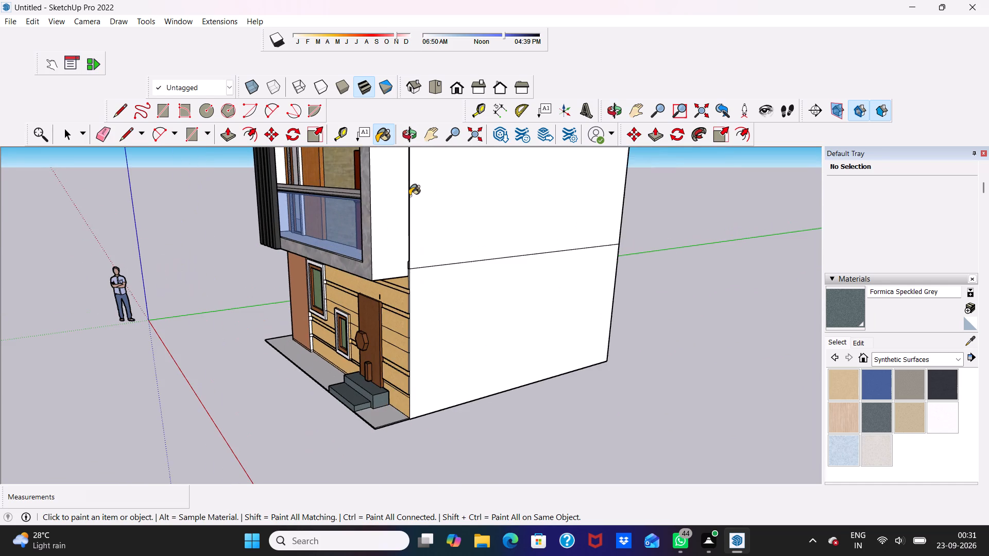
middle_drag(335, 223, 508, 223)
scroll(527, 226, up, 1)
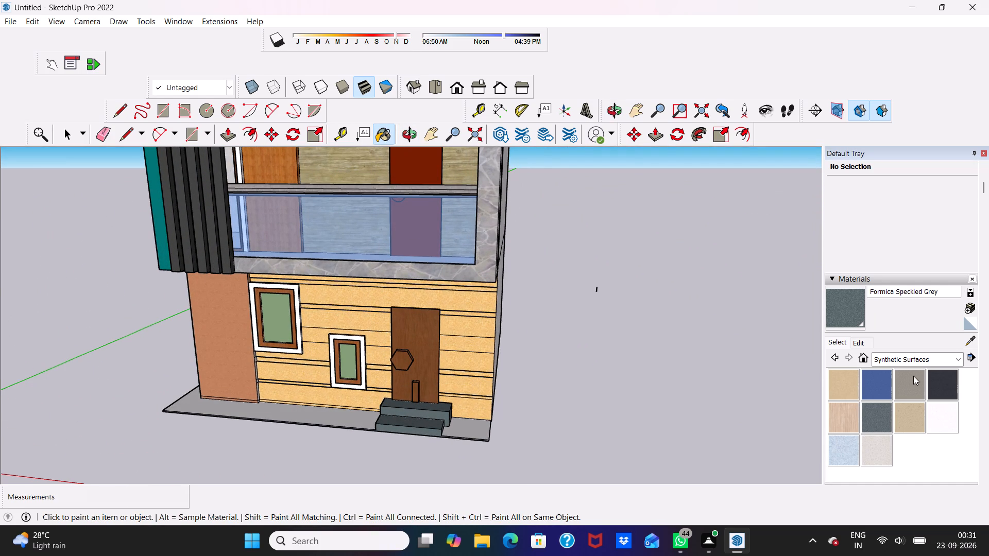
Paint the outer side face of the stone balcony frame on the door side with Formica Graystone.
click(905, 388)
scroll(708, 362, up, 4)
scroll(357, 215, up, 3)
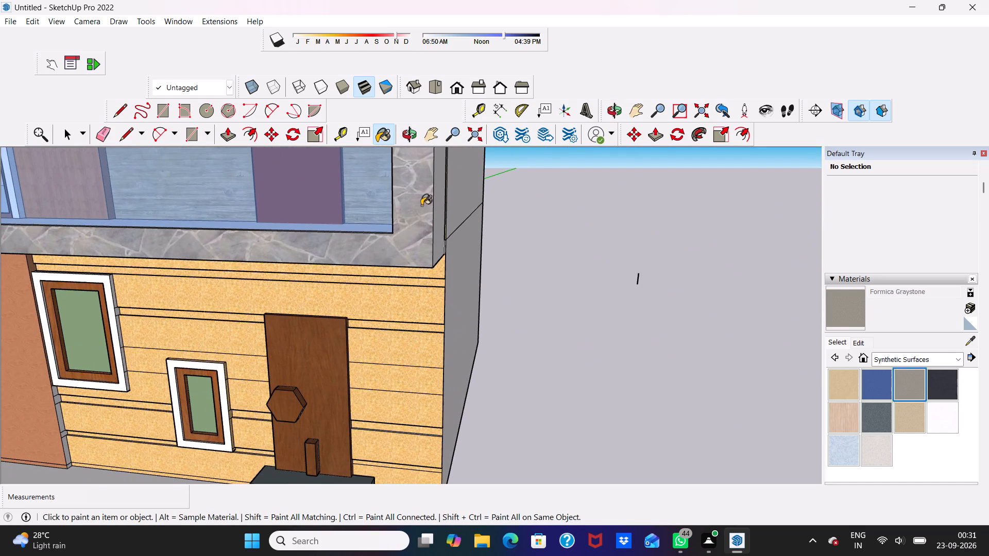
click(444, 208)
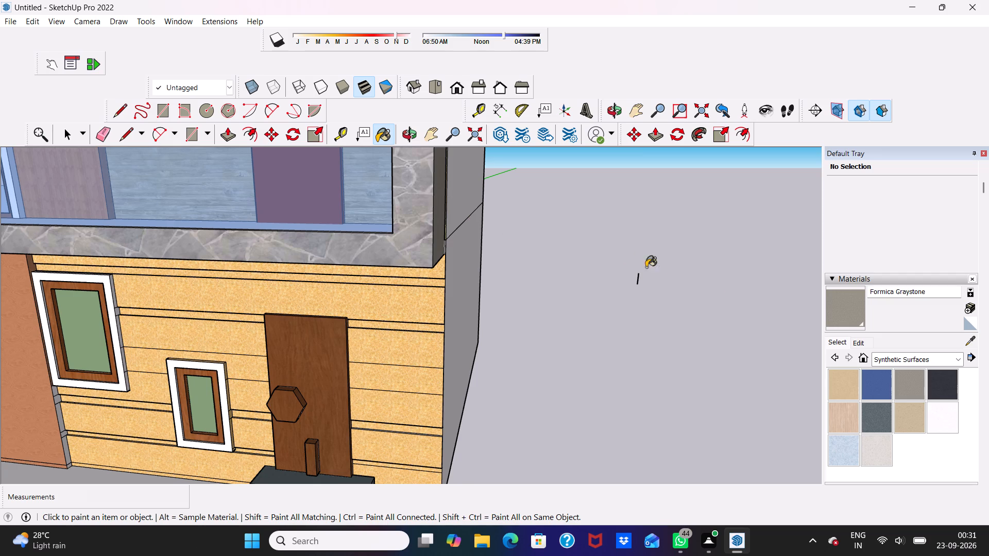
Paint the balcony frame's outer side face and the upper and lower door-side walls with Formica Beige.
click(843, 394)
scroll(481, 272, up, 3)
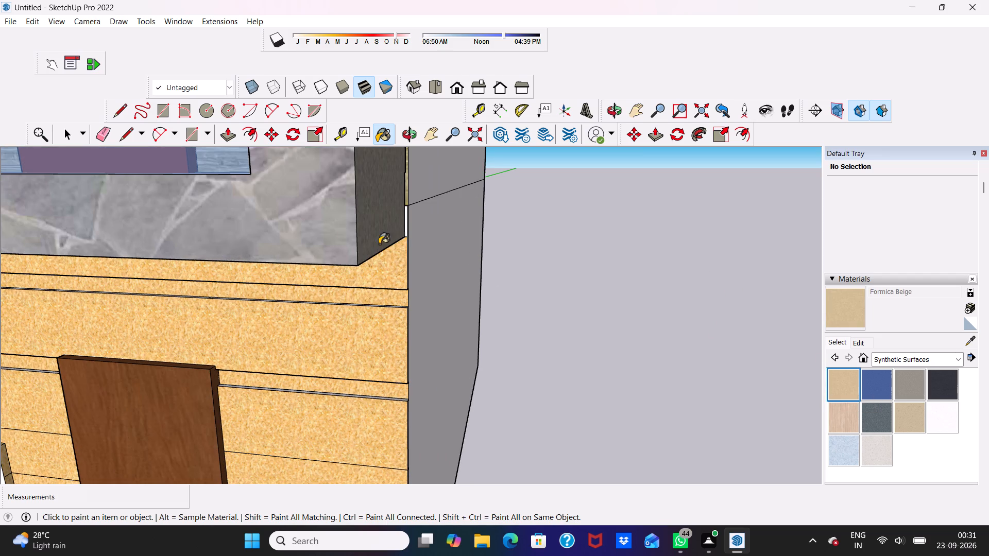
click(382, 220)
scroll(469, 211, down, 3)
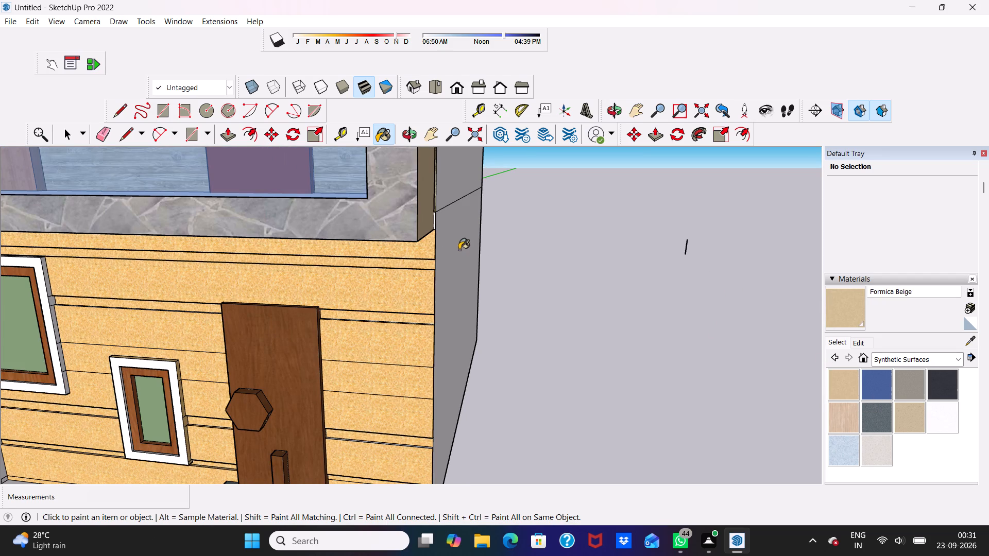
click(459, 250)
click(447, 190)
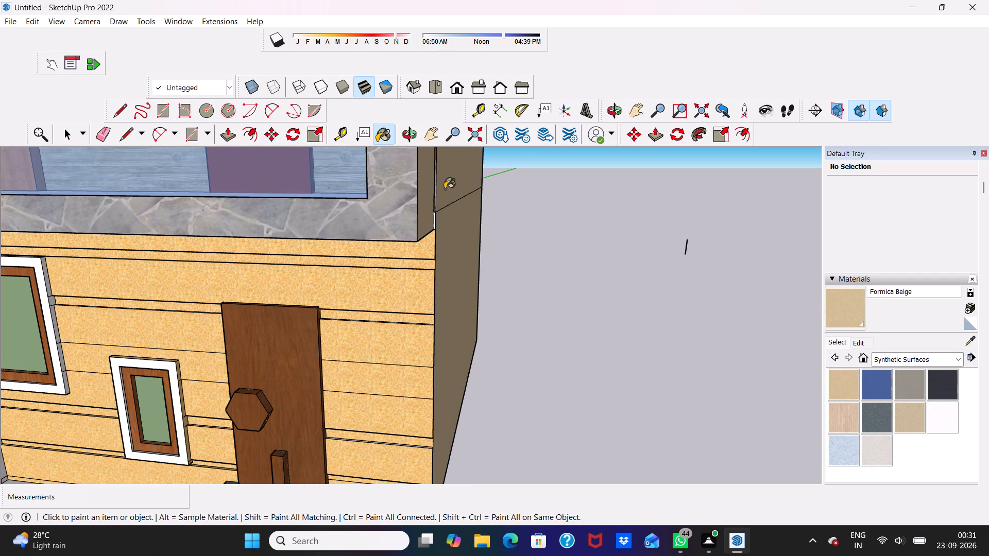
Paint the large white side wall on the opposite side of the house with Formica Beige.
scroll(444, 207, down, 7)
scroll(336, 238, up, 1)
scroll(336, 238, down, 3)
middle_drag(336, 239, 749, 272)
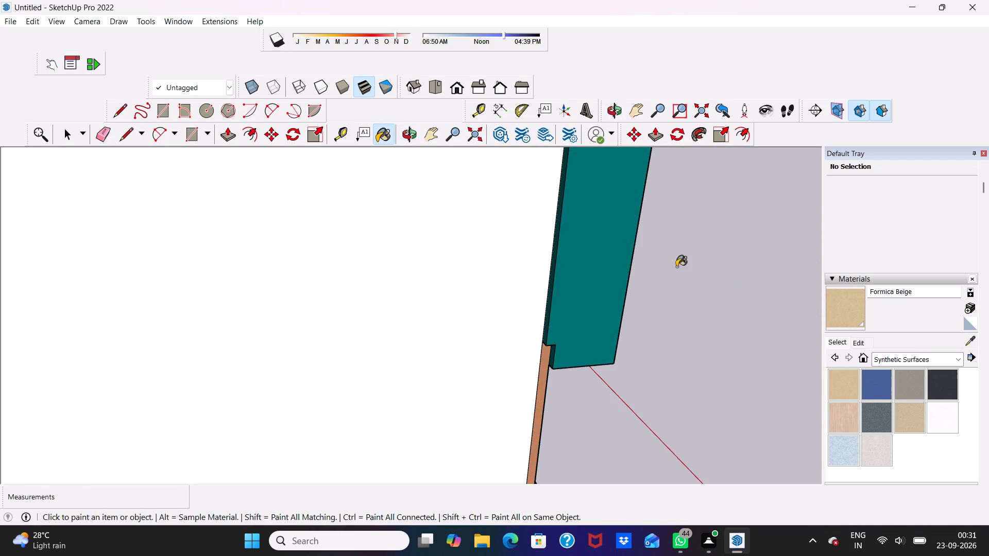
click(415, 268)
Paint the upper section of the house's rear wall with Formica Beige.
scroll(412, 237, down, 16)
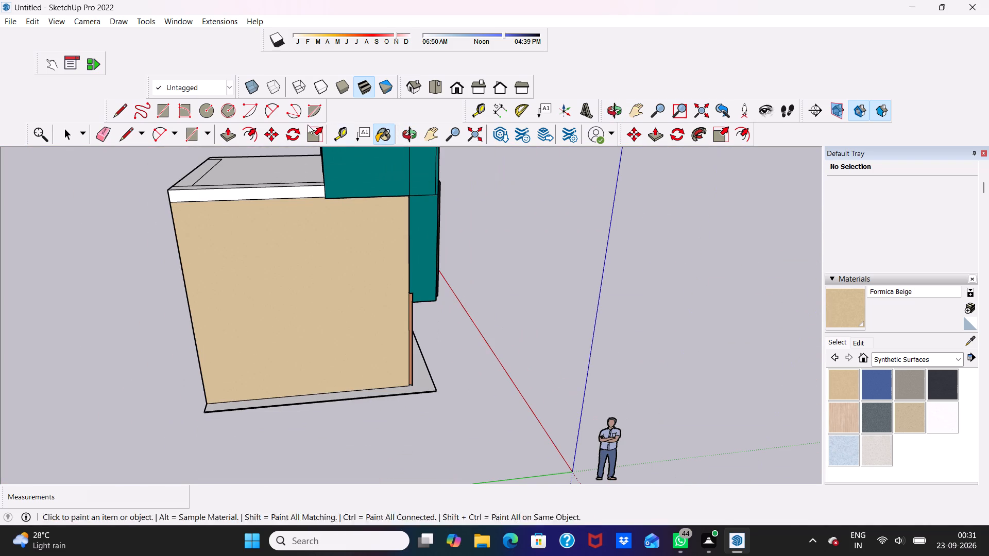
middle_drag(168, 234, 418, 194)
middle_click(419, 196)
click(385, 227)
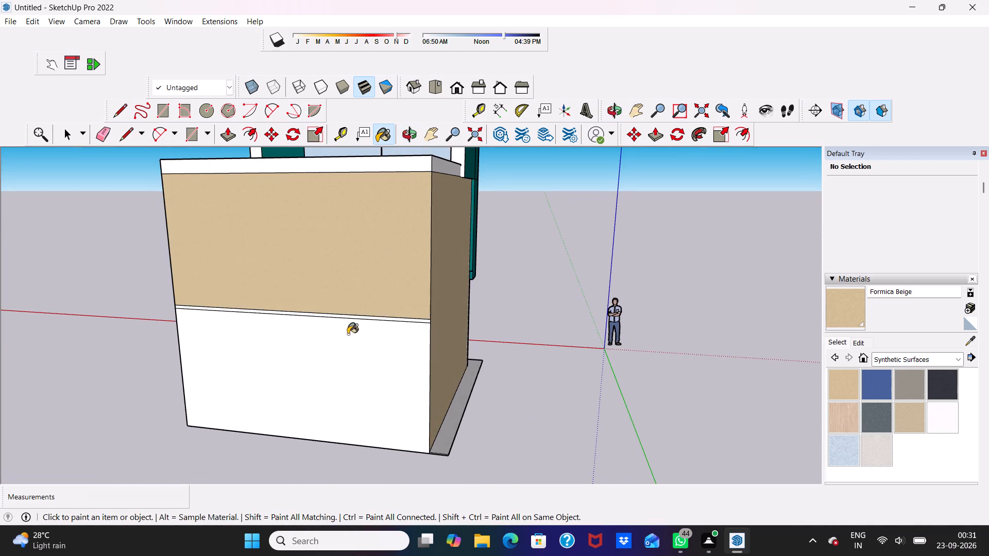
Paint the lower section of the house's rear wall and the narrow band above it with Formica Beige.
click(339, 359)
scroll(376, 312, up, 5)
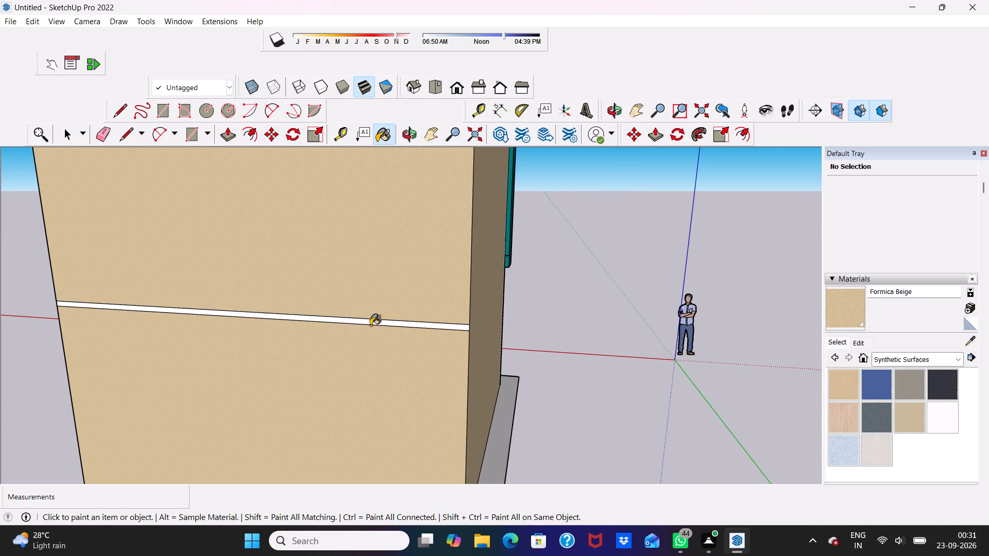
click(370, 325)
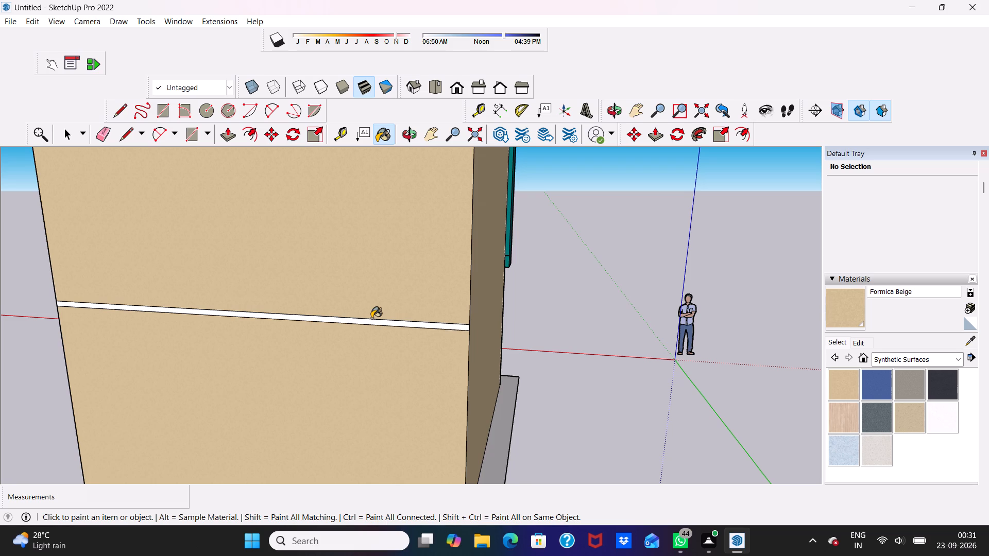
click(368, 322)
scroll(364, 310, down, 3)
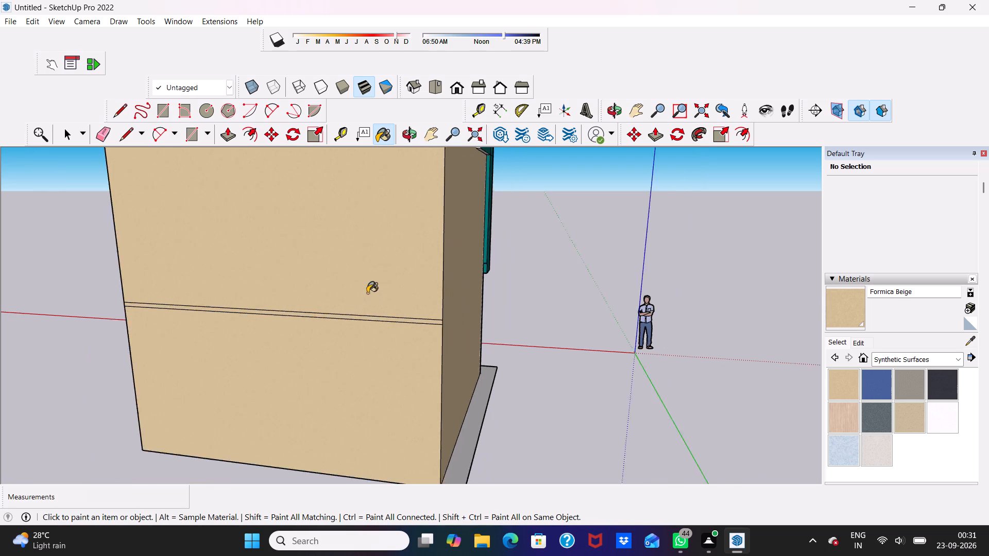
Examine the painted house from the side and front, down to the ground-floor windows and entrance steps.
scroll(367, 293, down, 2)
middle_drag(367, 277, 40, 267)
scroll(348, 224, down, 2)
middle_drag(348, 224, 255, 247)
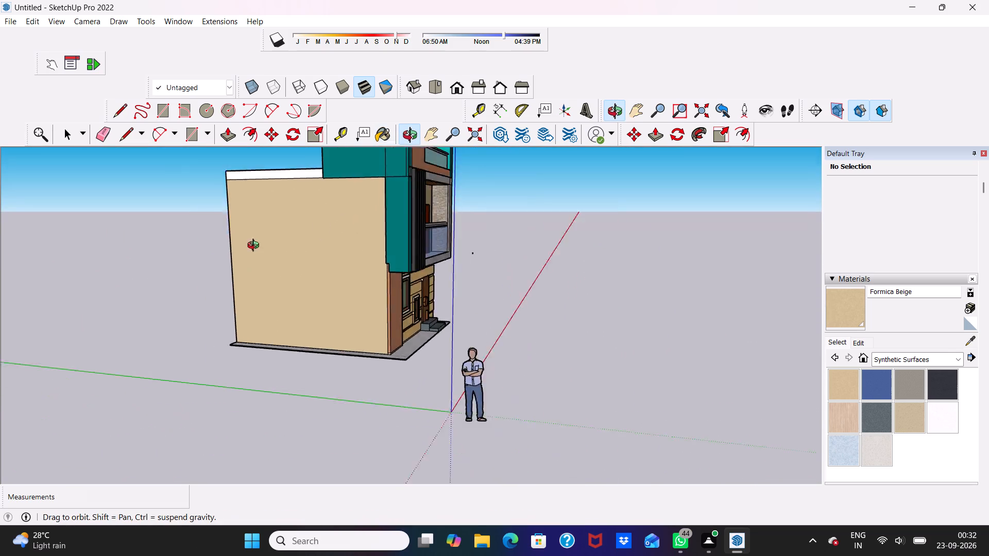
middle_drag(255, 247, 0, 269)
middle_drag(365, 267, 468, 159)
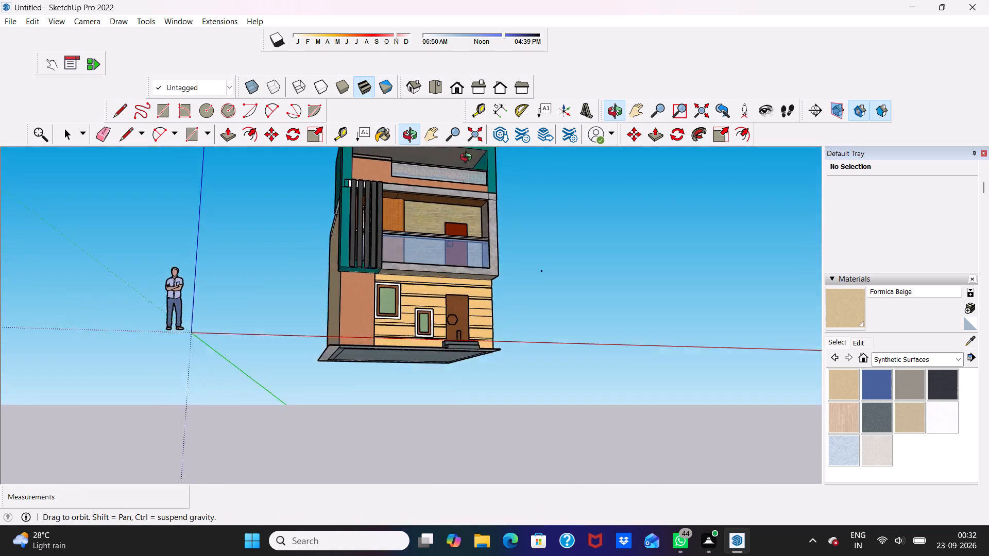
middle_drag(468, 159, 483, 211)
scroll(419, 210, up, 5)
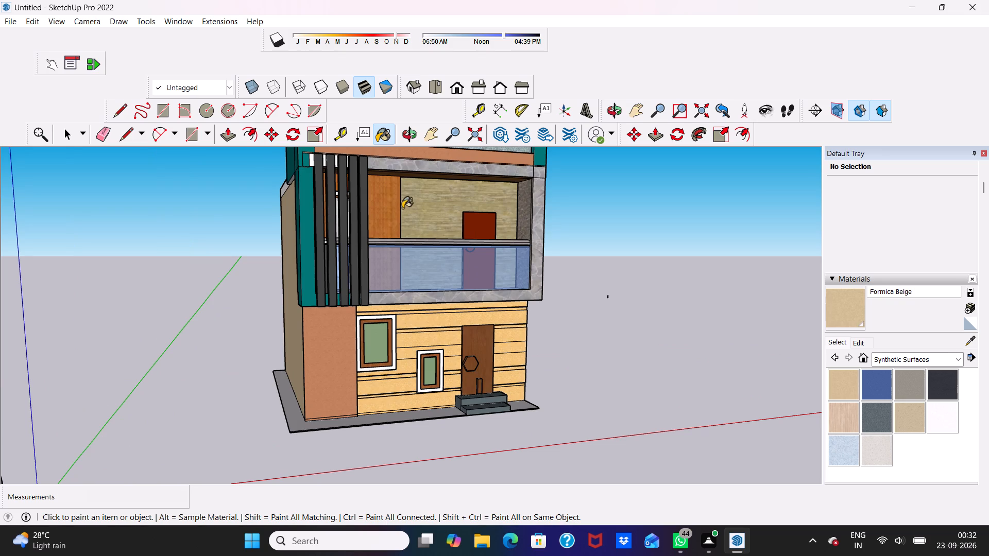
scroll(403, 219, down, 4)
scroll(767, 333, up, 5)
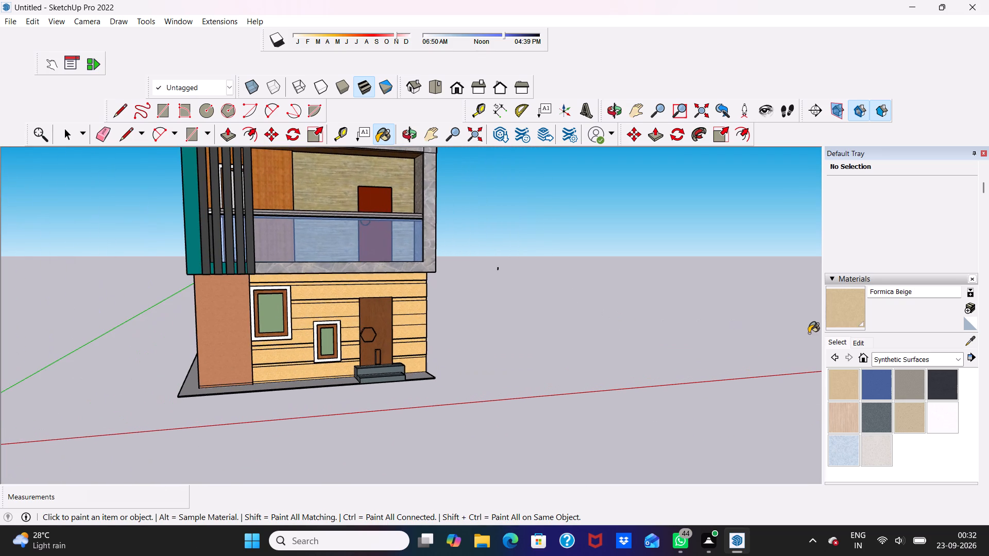
scroll(847, 360, down, 3)
scroll(928, 265, up, 1)
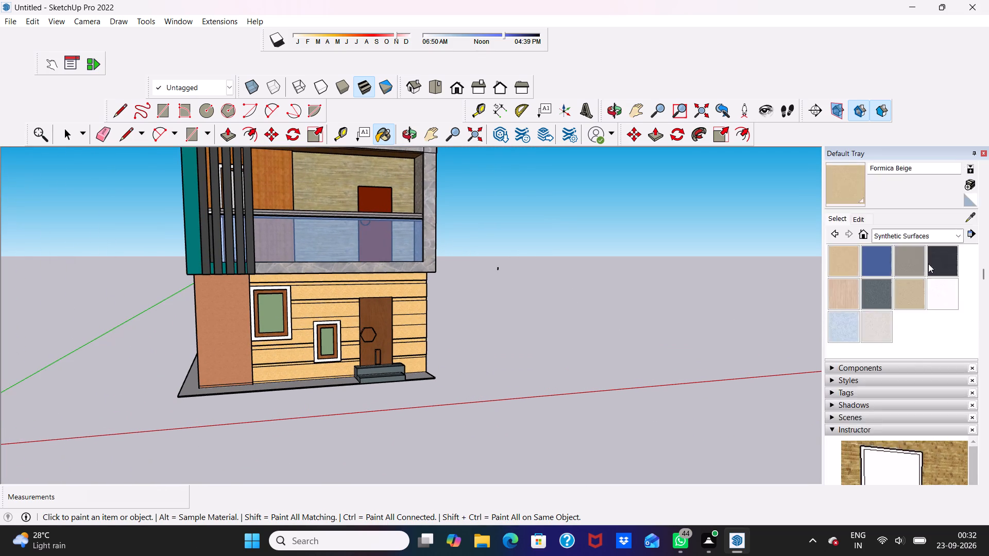
scroll(928, 264, up, 2)
scroll(928, 262, down, 4)
scroll(303, 299, down, 4)
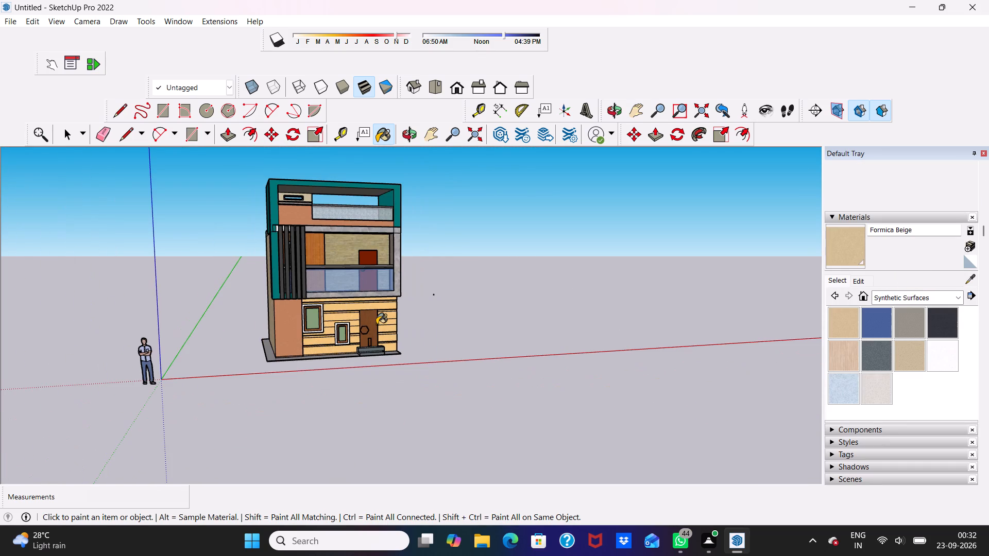
middle_drag(377, 324, 336, 344)
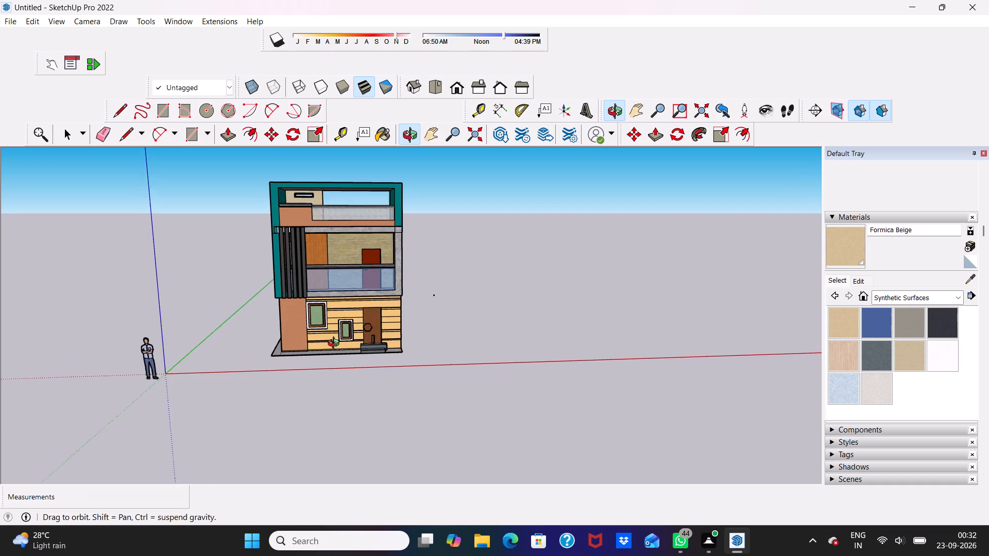
middle_drag(336, 344, 337, 347)
middle_click(337, 347)
middle_click(337, 347)
scroll(337, 345, up, 1)
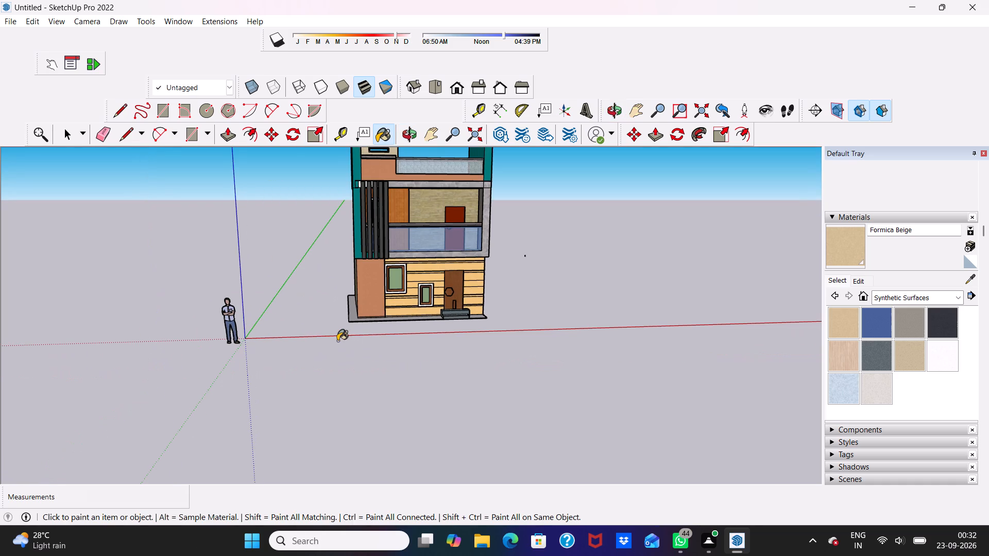
key(space)
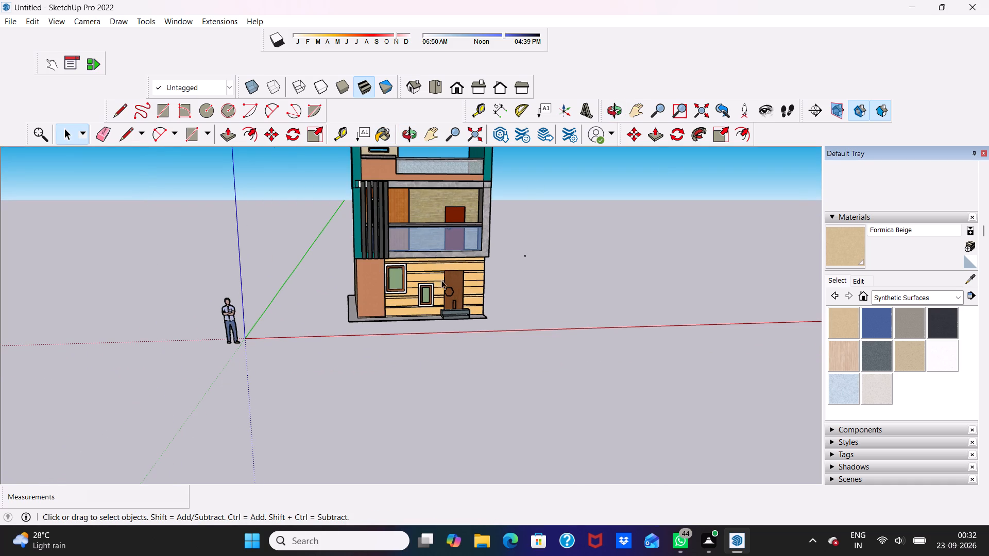
scroll(441, 290, down, 5)
middle_drag(438, 327, 448, 356)
scroll(448, 356, up, 7)
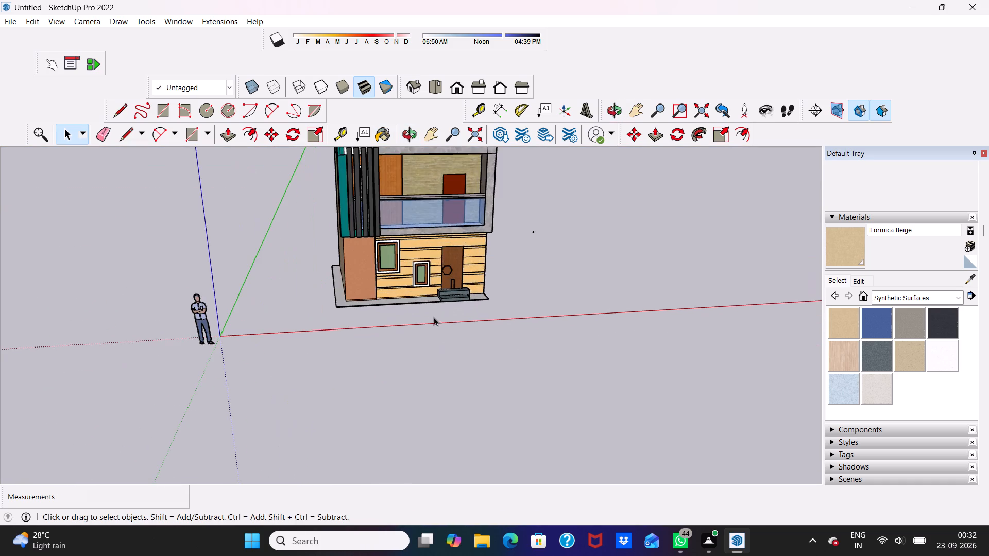
scroll(413, 308, up, 8)
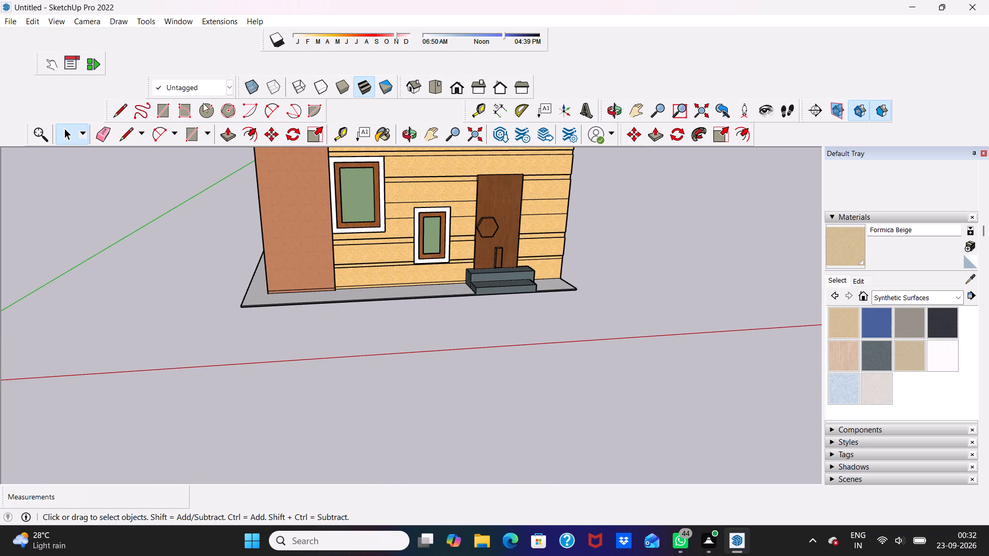
Open the 3D Warehouse website in Microsoft Edge through a web search for 3d warehouse.
click(505, 139)
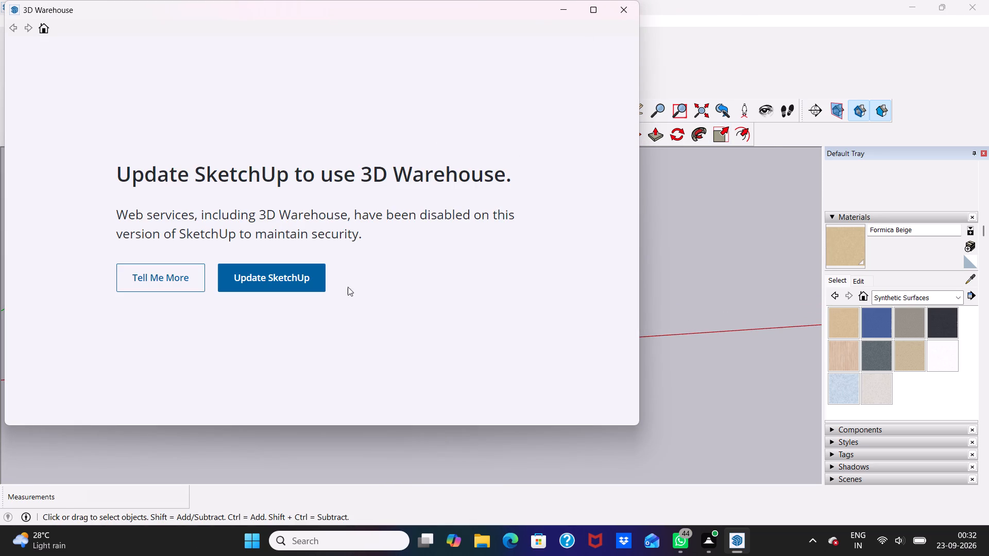
click(310, 273)
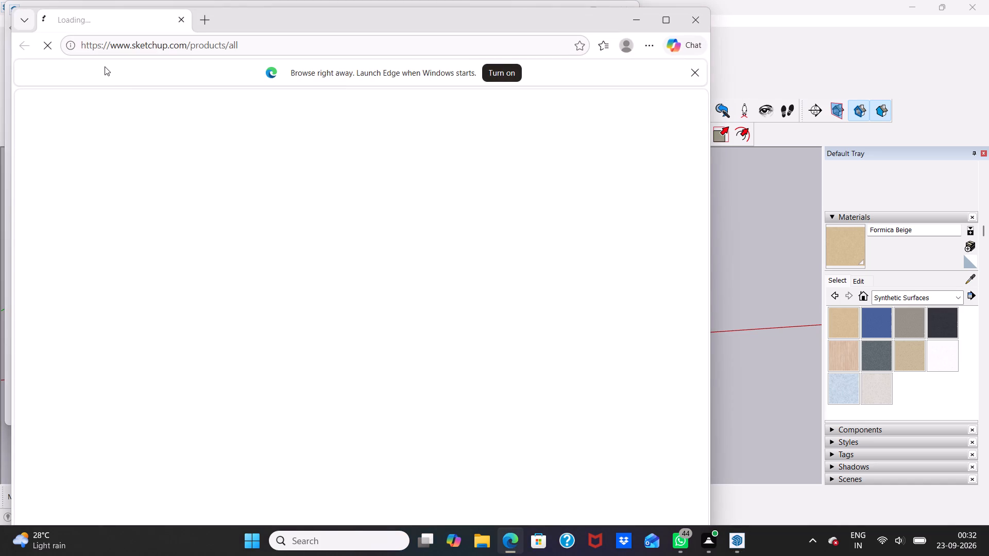
click(160, 46)
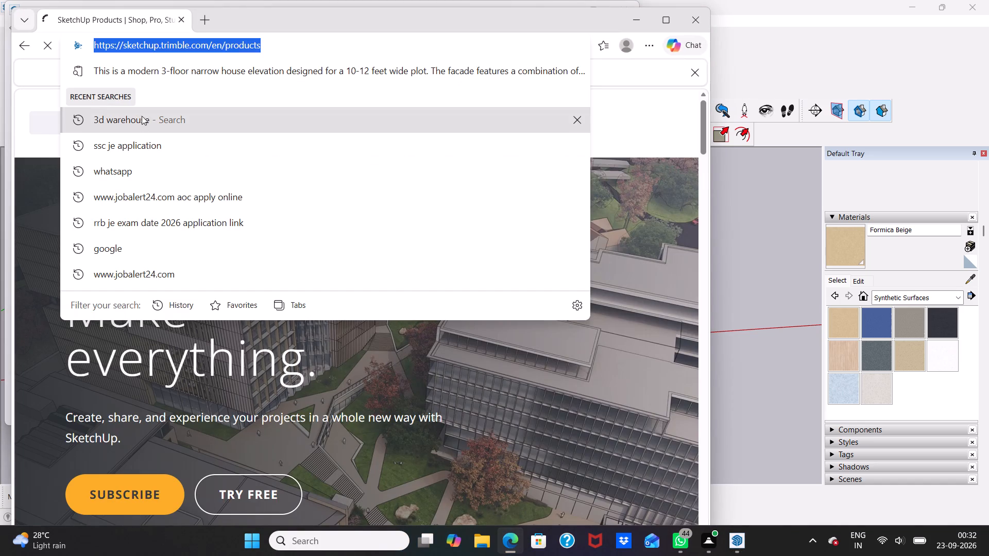
click(155, 112)
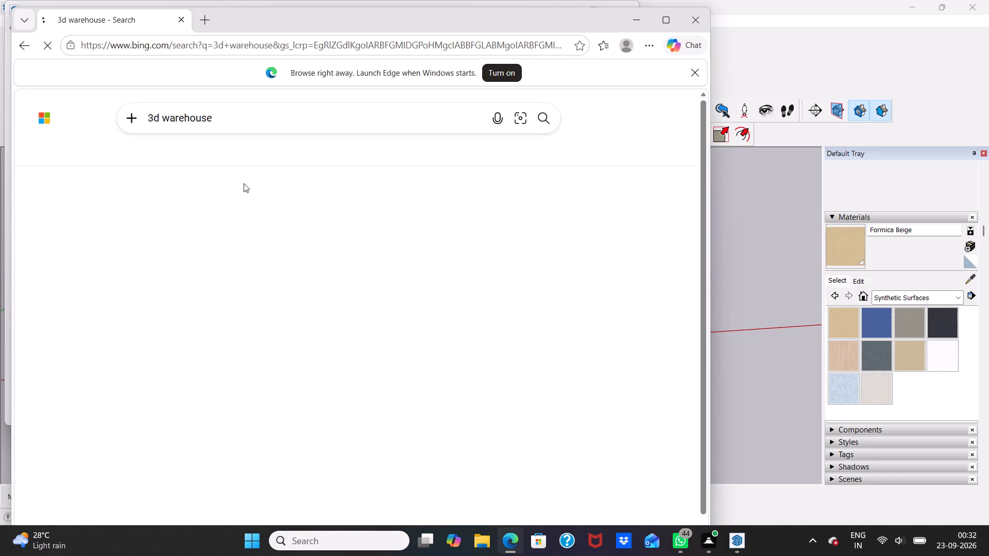
click(140, 264)
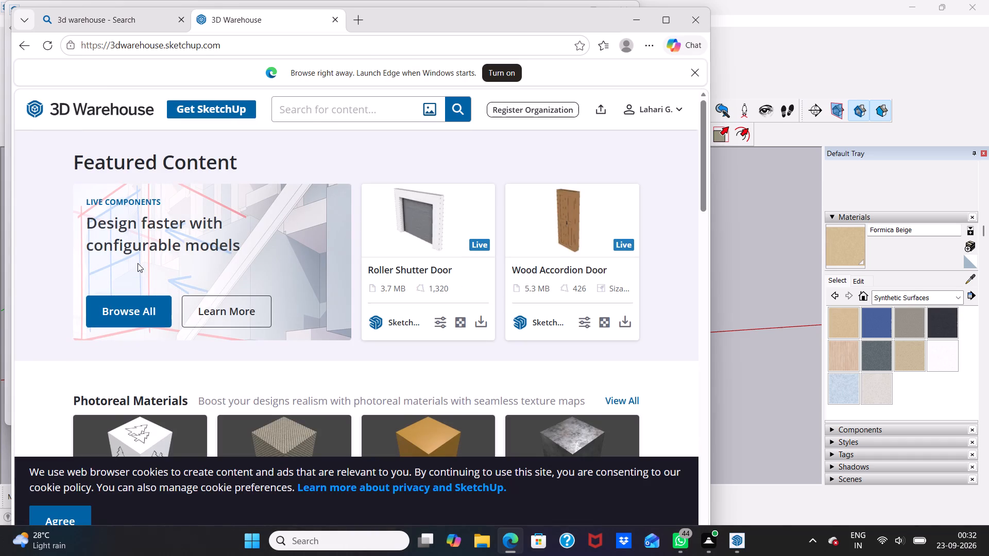
Search 3D Warehouse for garden and load further pages of models to look through.
click(314, 112)
text(gae)
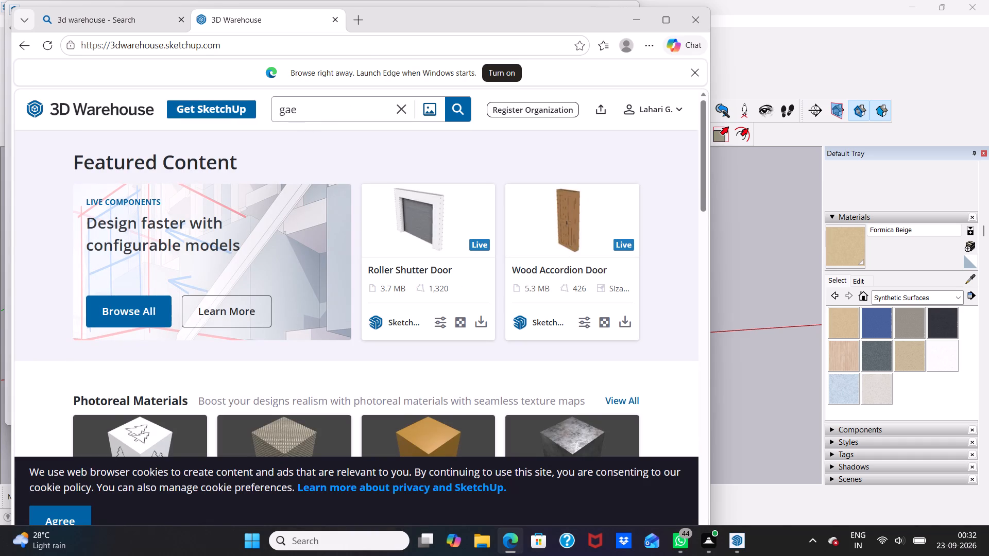
key(BackSpace)
text(rde)
key(n)
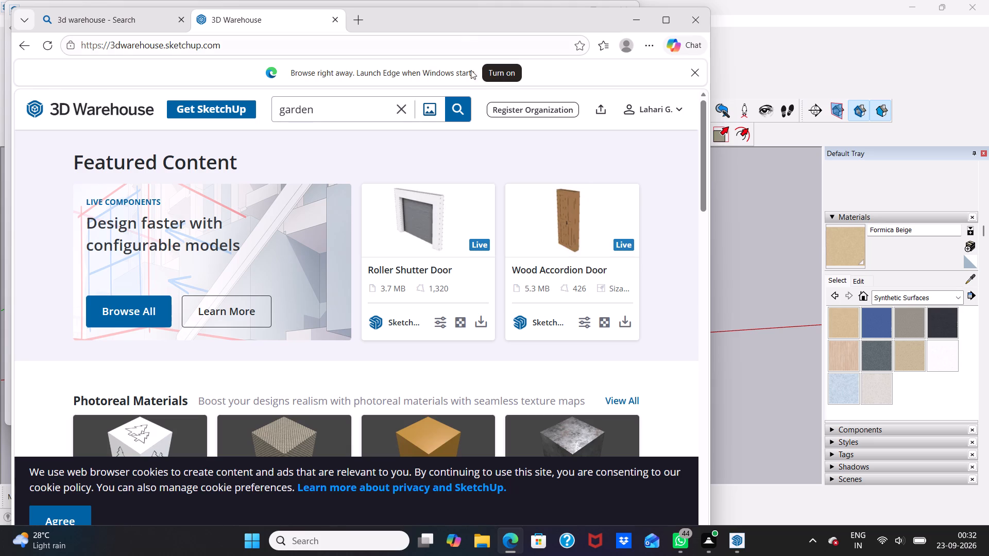
click(456, 115)
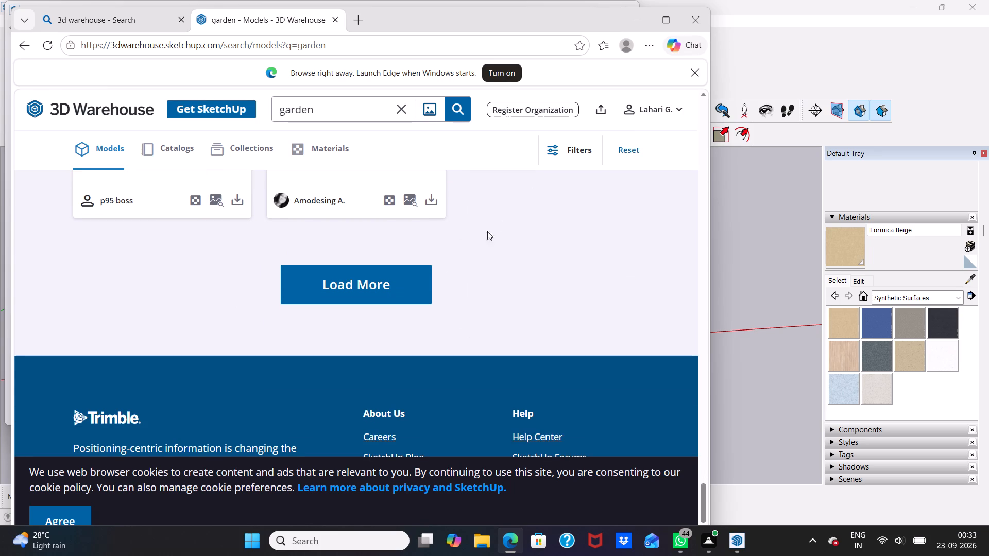
click(407, 285)
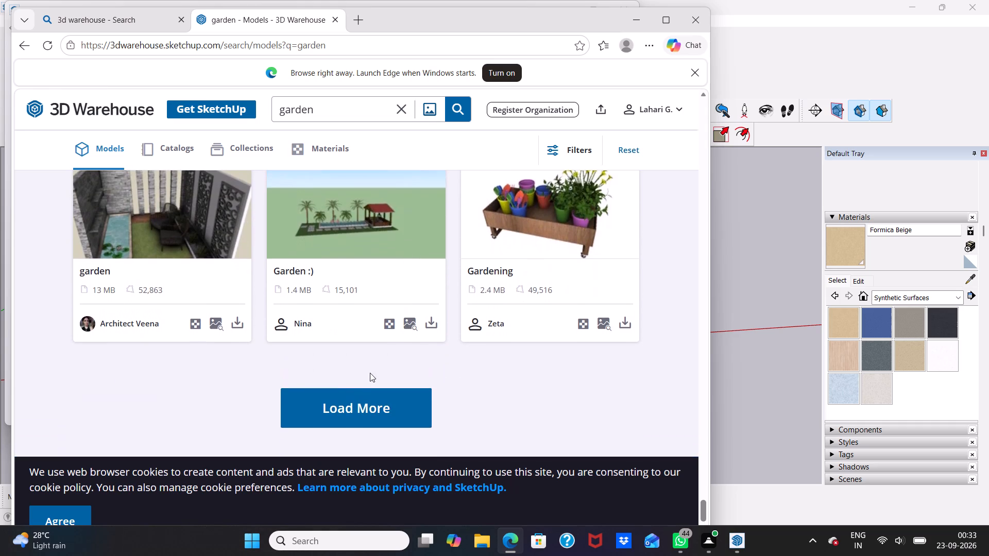
click(363, 399)
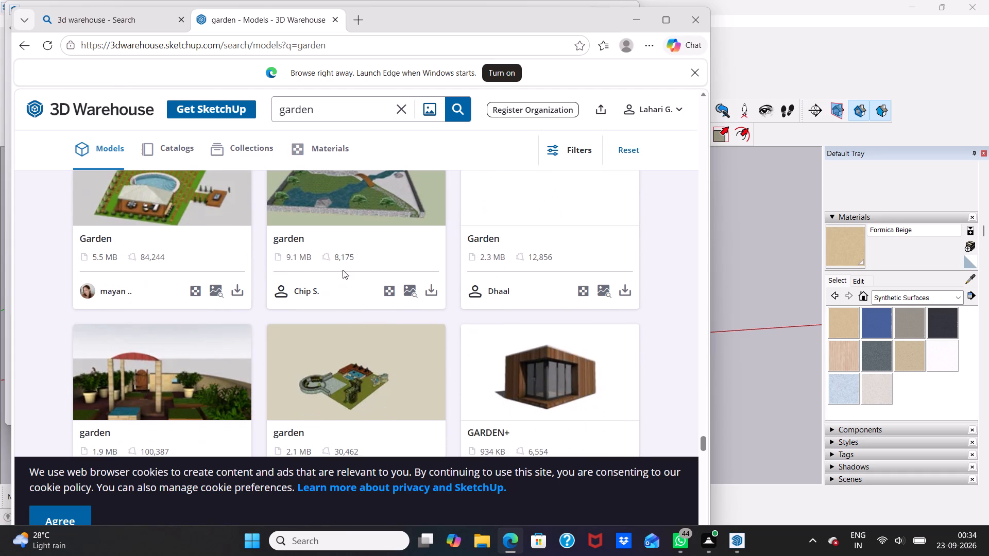
Search 3D Warehouse for garden plants and load more models to look for suitable greenery.
click(332, 110)
key(BackSpace)
key(BackSpace)
key(BackSpace)
key(BackSpace)
key(BackSpace)
key(BackSpace)
key(BackSpace)
key(BackSpace)
key(BackSpace)
key(BackSpace)
key(BackSpace)
key(BackSpace)
key(BackSpace)
key(BackSpace)
key(BackSpace)
key(BackSpace)
key(BackSpace)
key(BackSpace)
text(pl)
key(BackSpace)
key(BackSpace)
key(BackSpace)
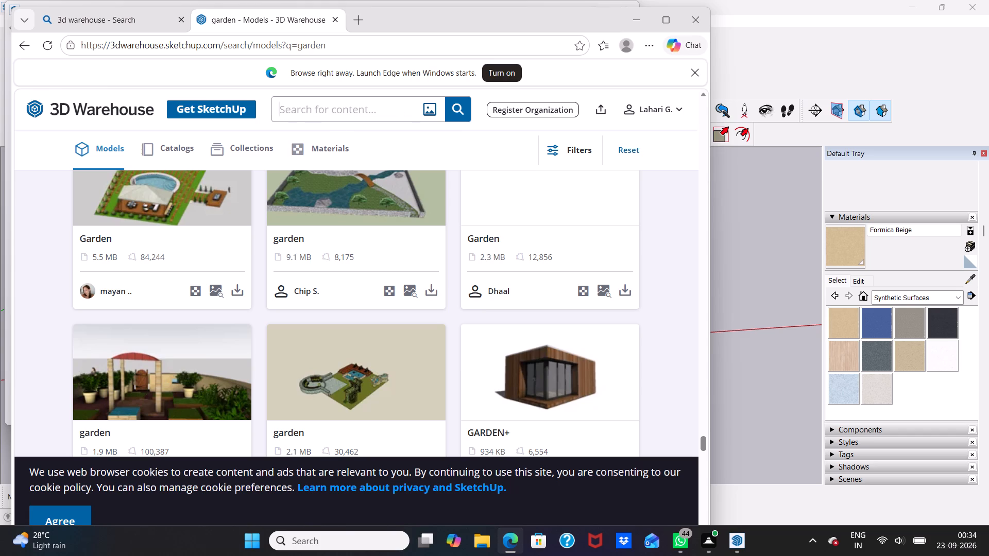
text(garden)
key(space)
text(plants)
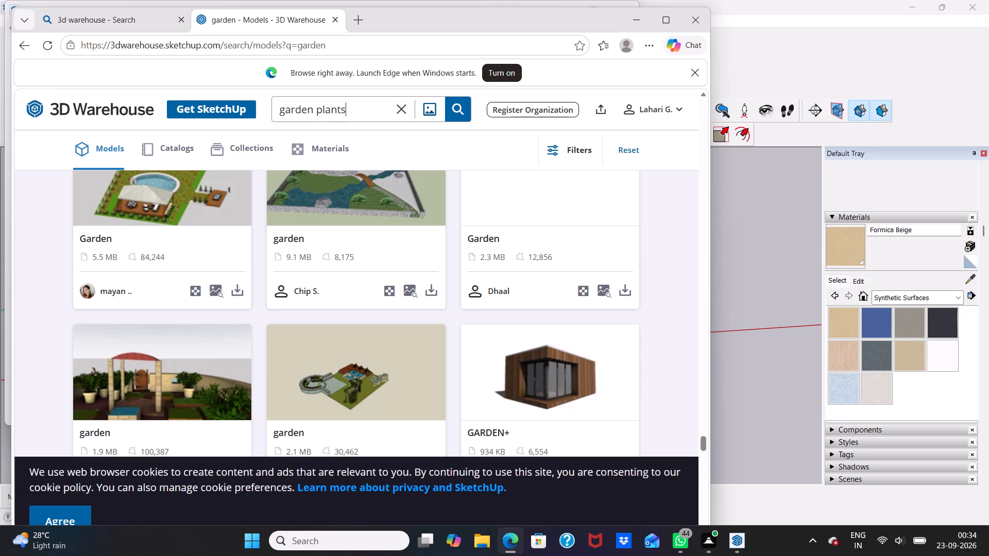
click(453, 106)
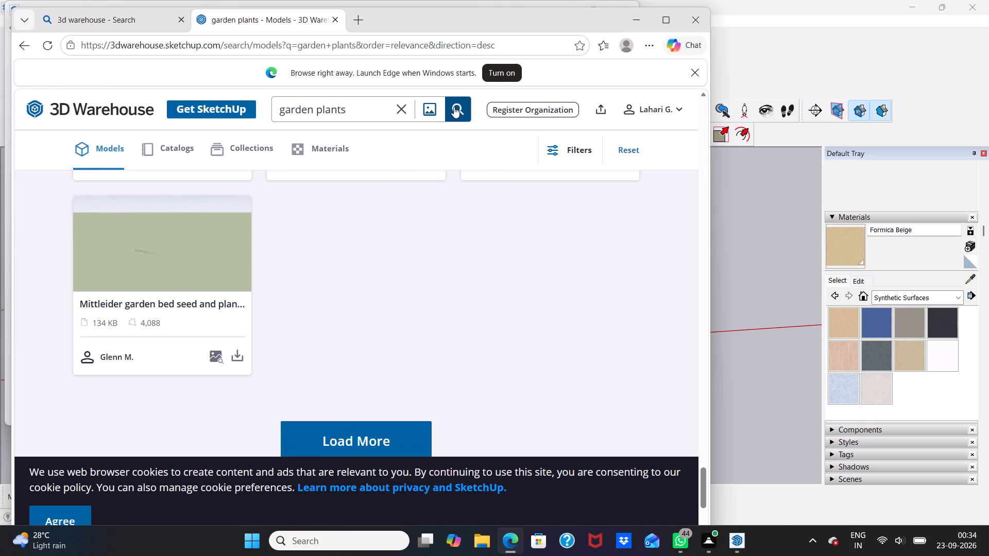
click(344, 427)
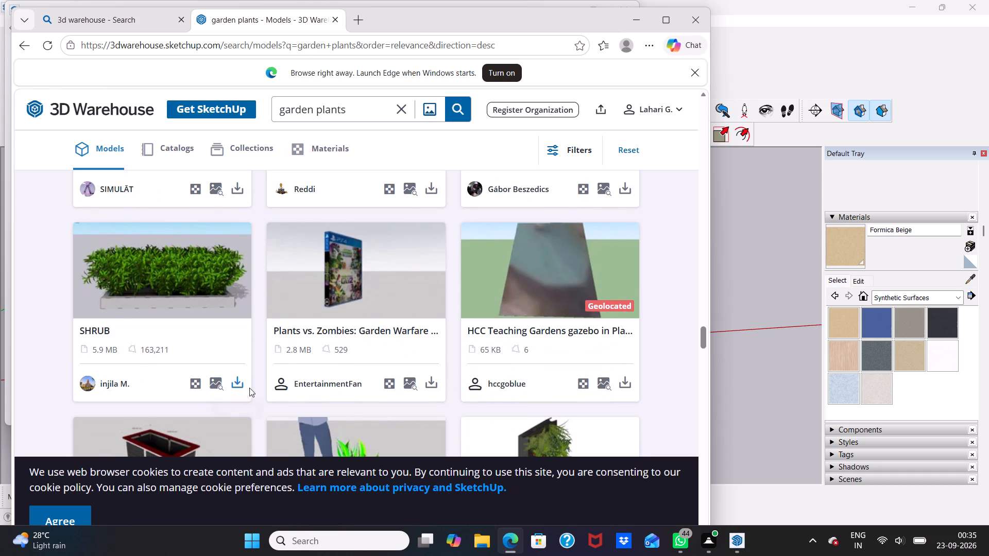
Download the SHRUB model as a SketchUp file and dismiss the subscription offer.
click(236, 380)
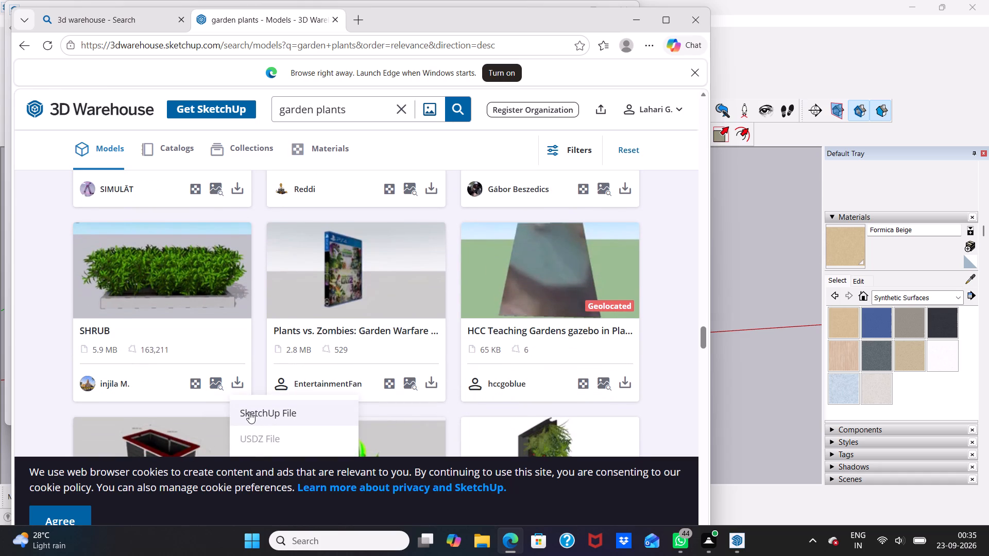
click(249, 412)
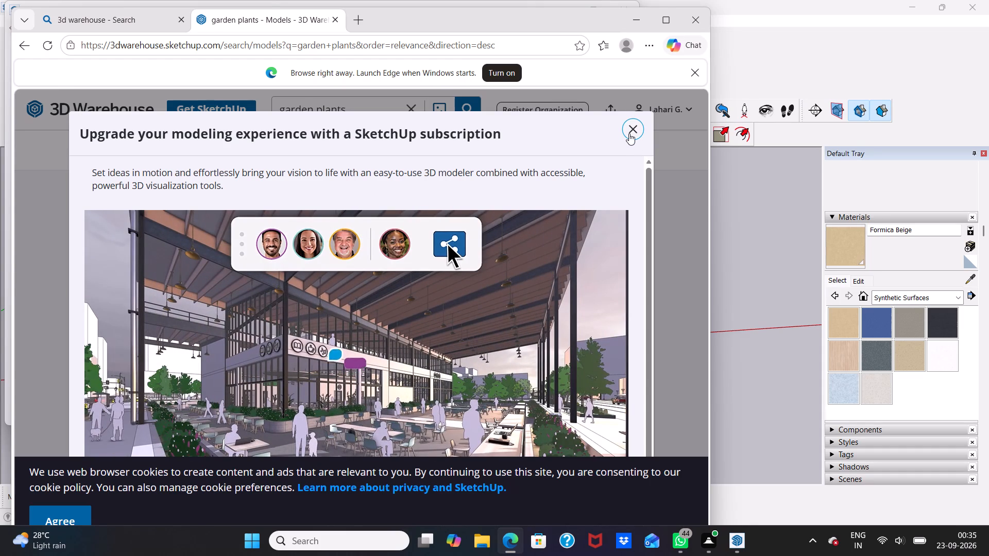
right_click(629, 133)
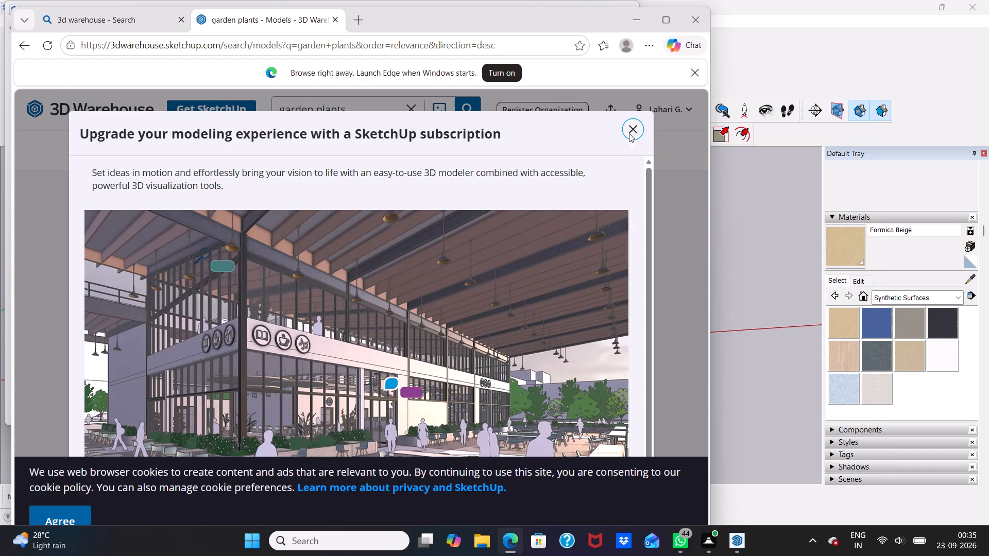
click(623, 127)
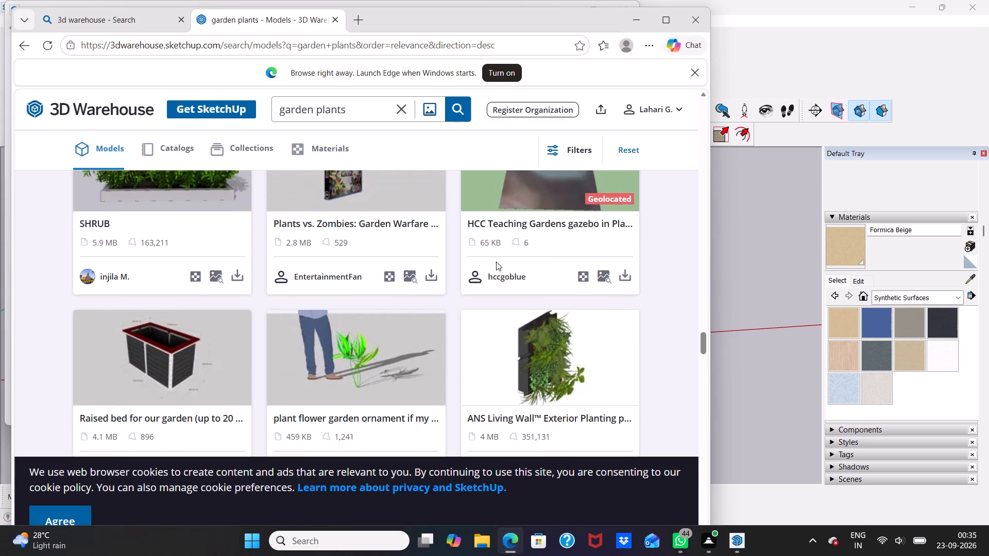
Accept the site's cookies and download the SHRUB model as a SketchUp file, skipping the subscription offer.
click(80, 515)
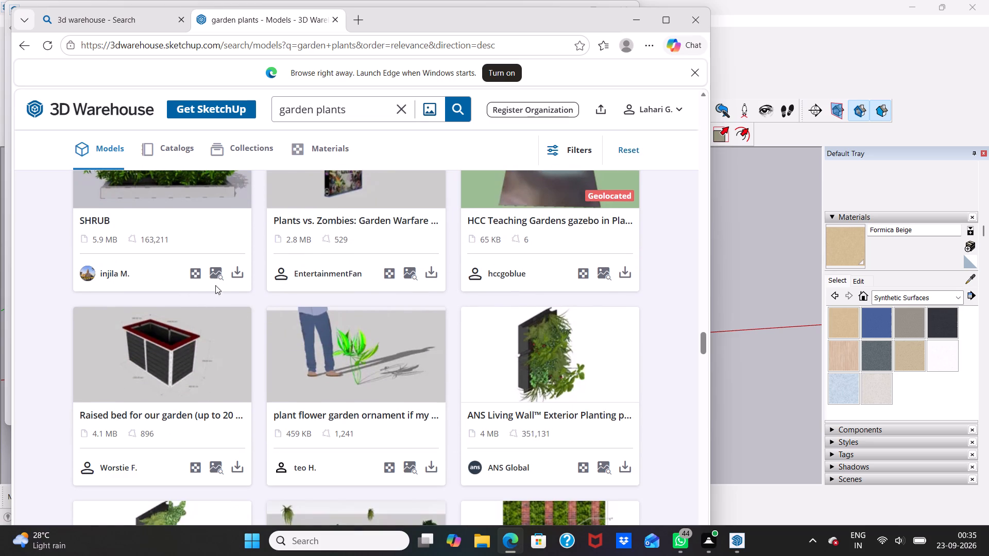
click(239, 273)
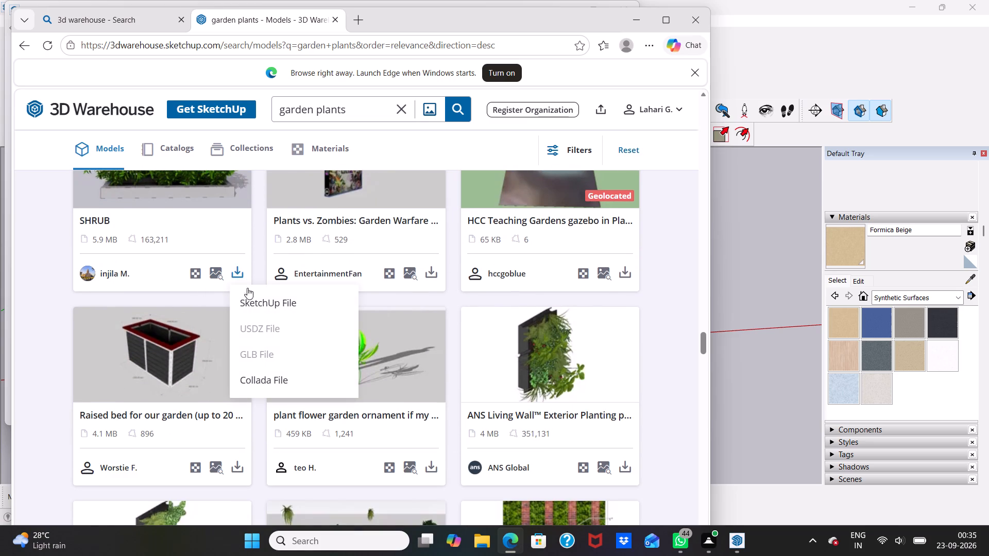
click(259, 299)
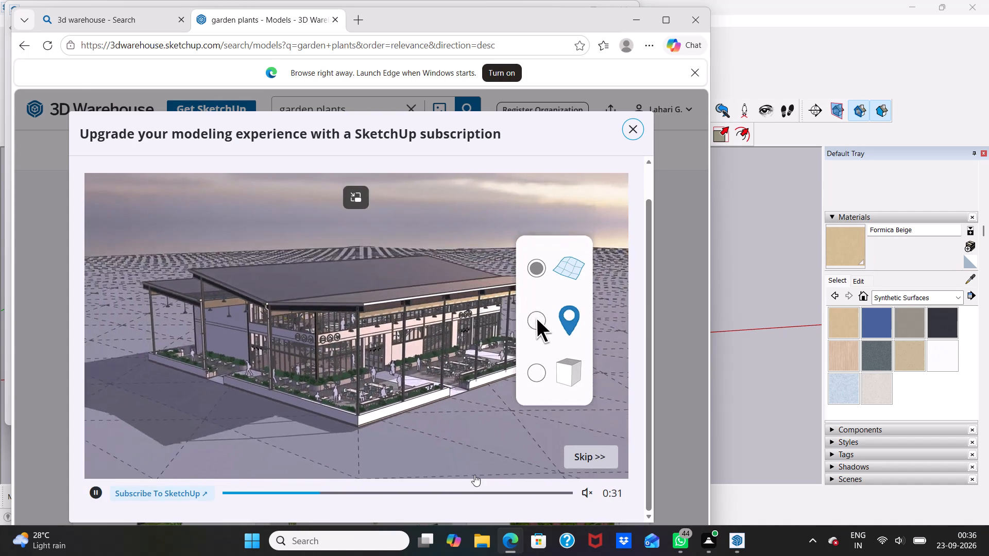
click(580, 449)
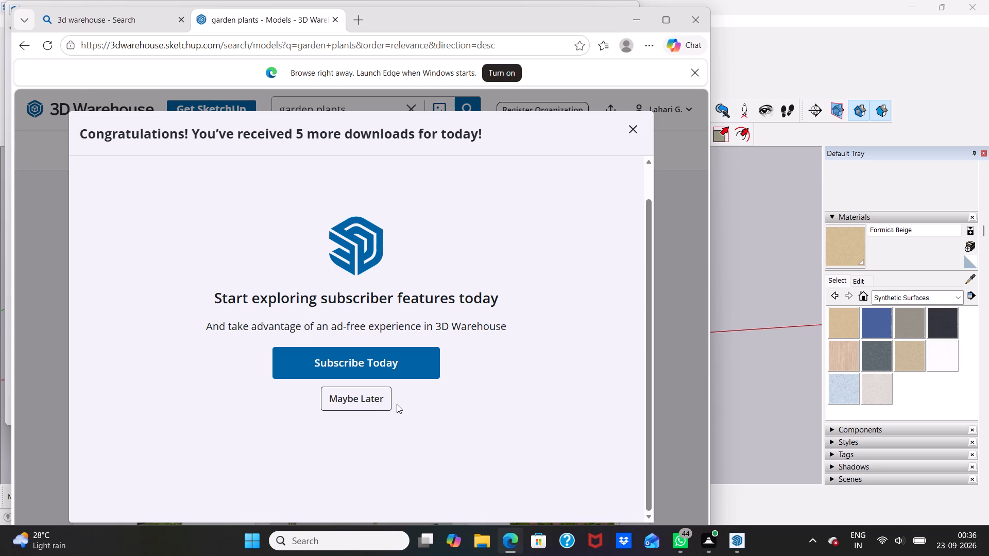
click(369, 402)
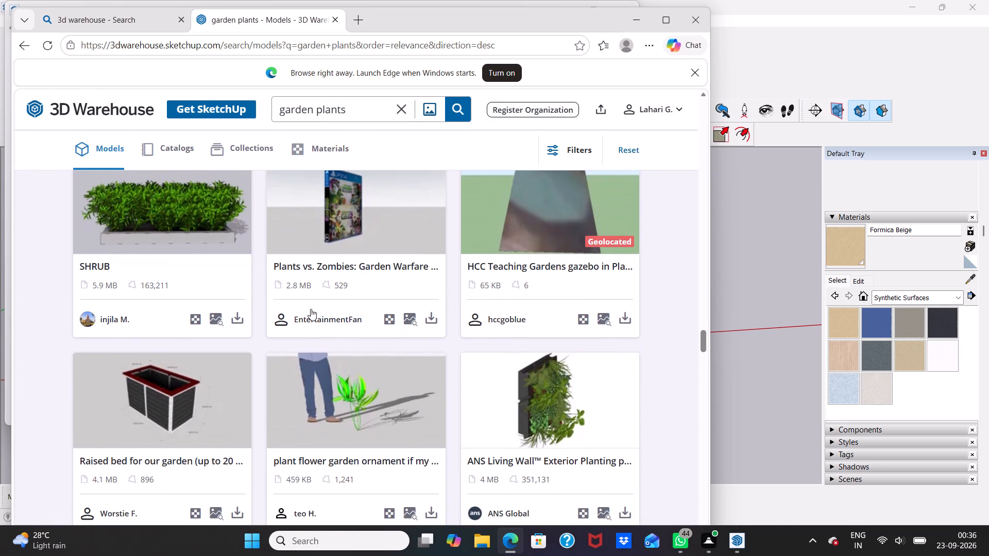
click(238, 316)
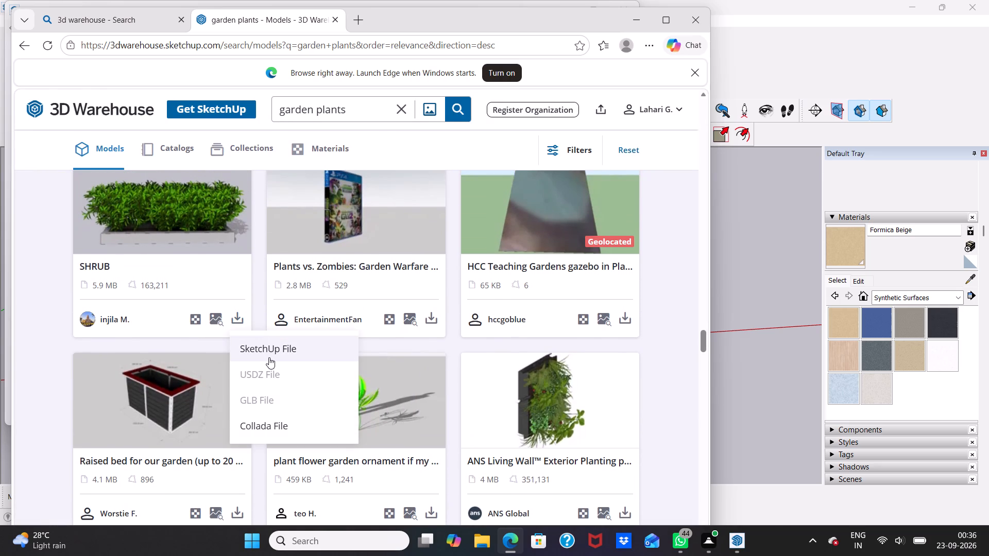
click(269, 357)
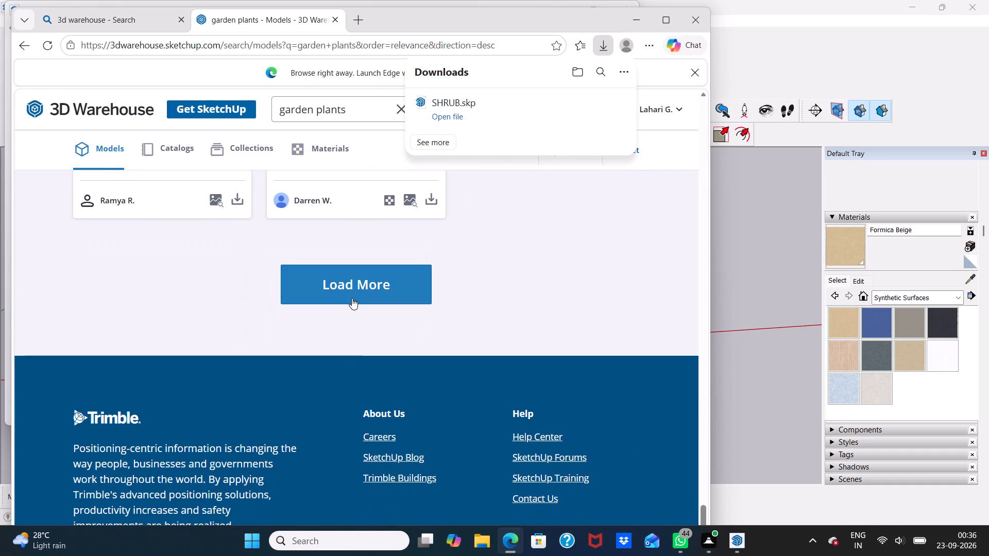
Load more garden plants results and download the INDOOR PLANTS model as a SketchUp file.
click(351, 293)
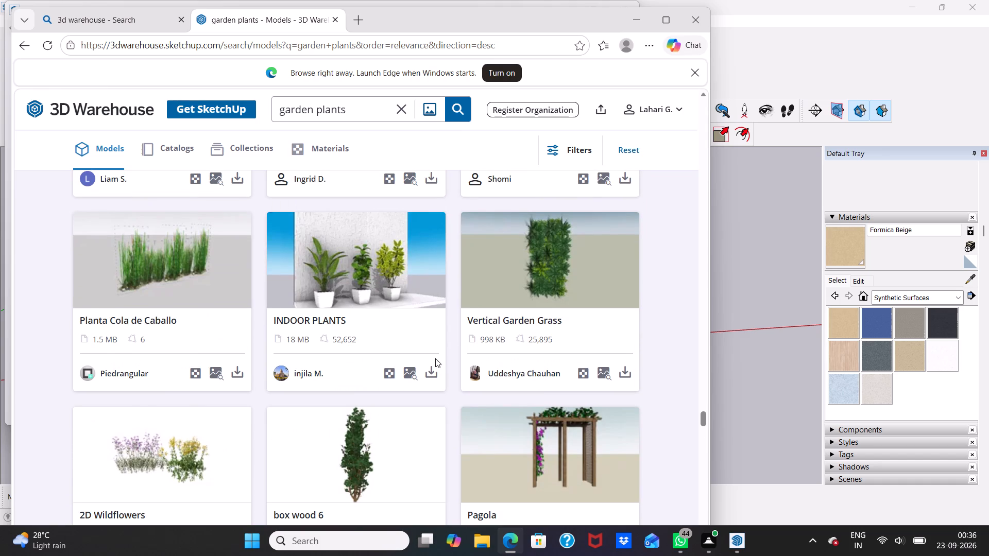
click(432, 371)
click(466, 399)
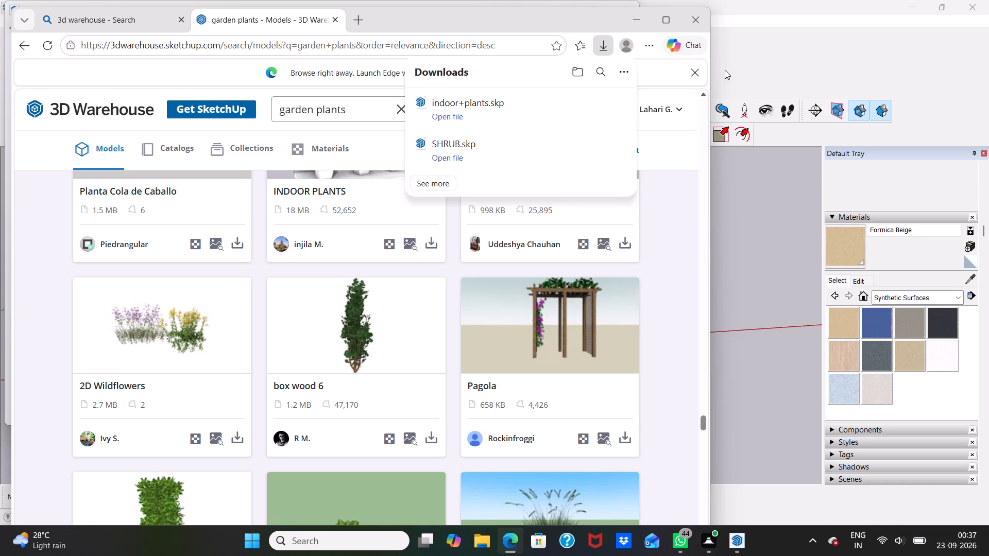
Return to the house model in SketchUp, minimizing the browser and the 3D Warehouse window.
click(635, 9)
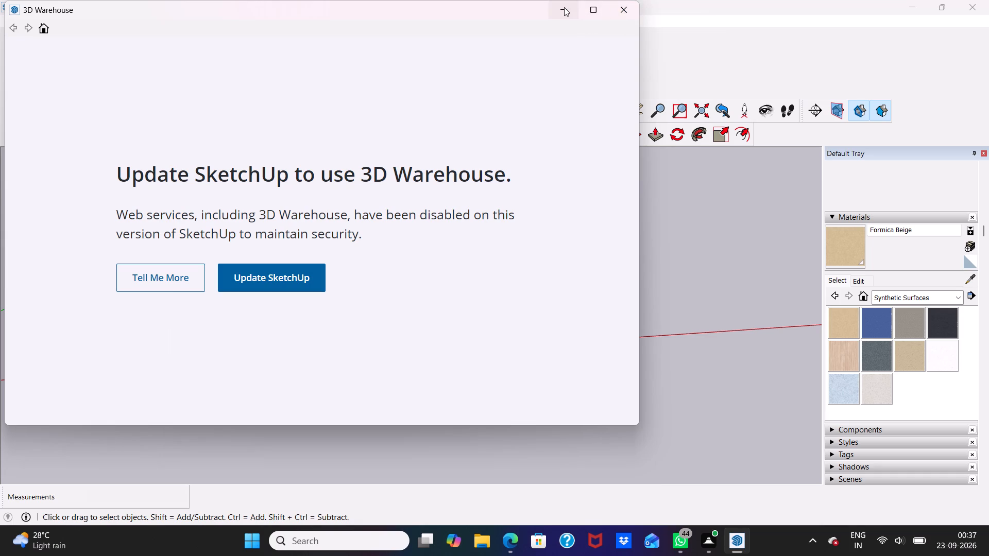
click(564, 7)
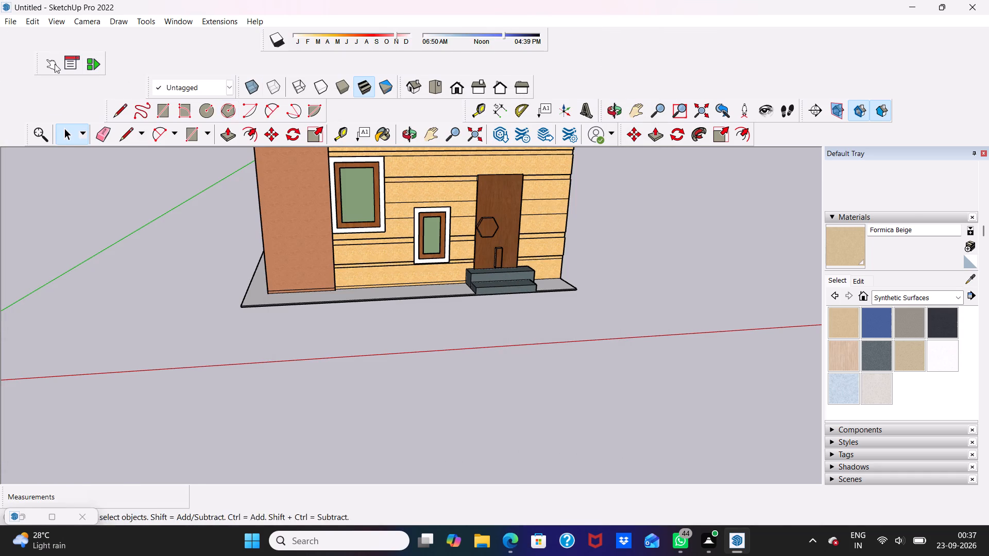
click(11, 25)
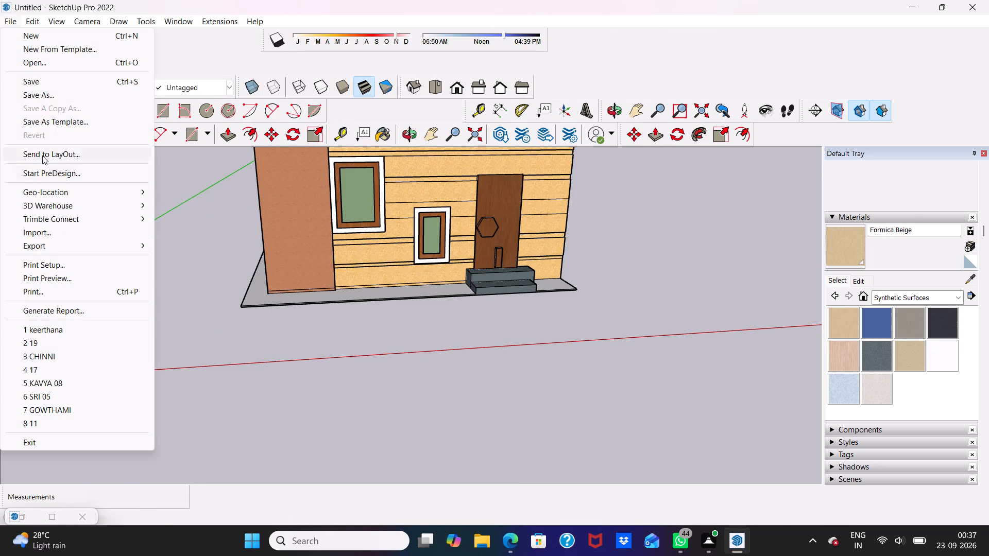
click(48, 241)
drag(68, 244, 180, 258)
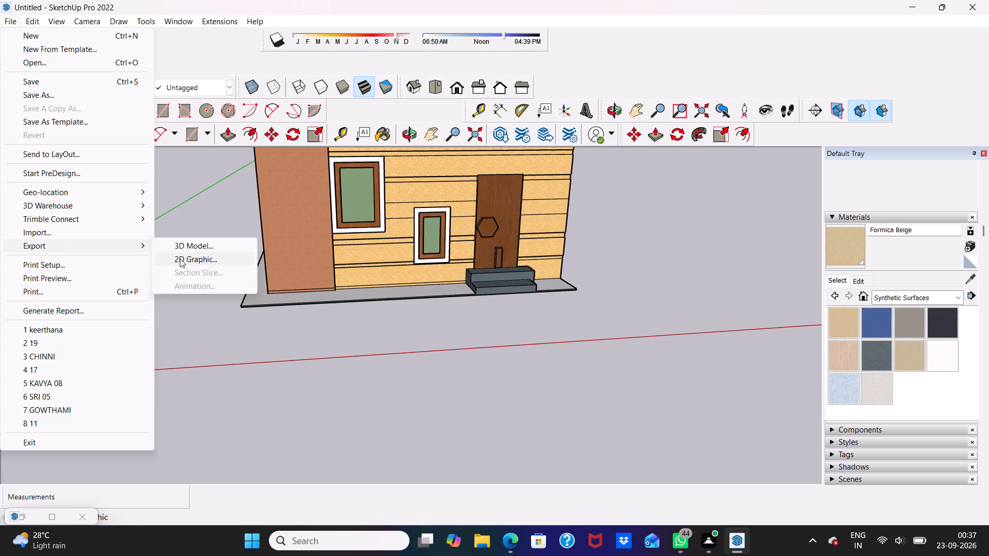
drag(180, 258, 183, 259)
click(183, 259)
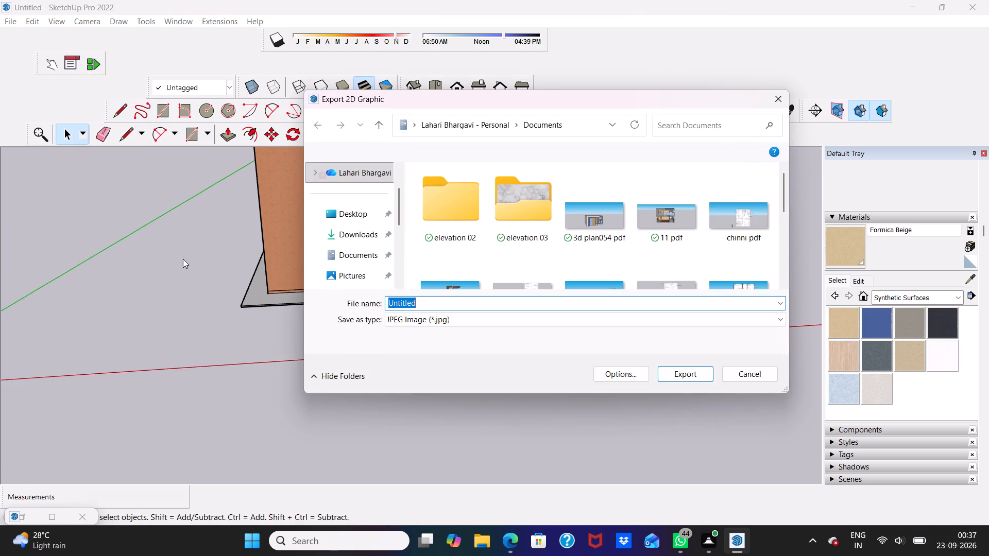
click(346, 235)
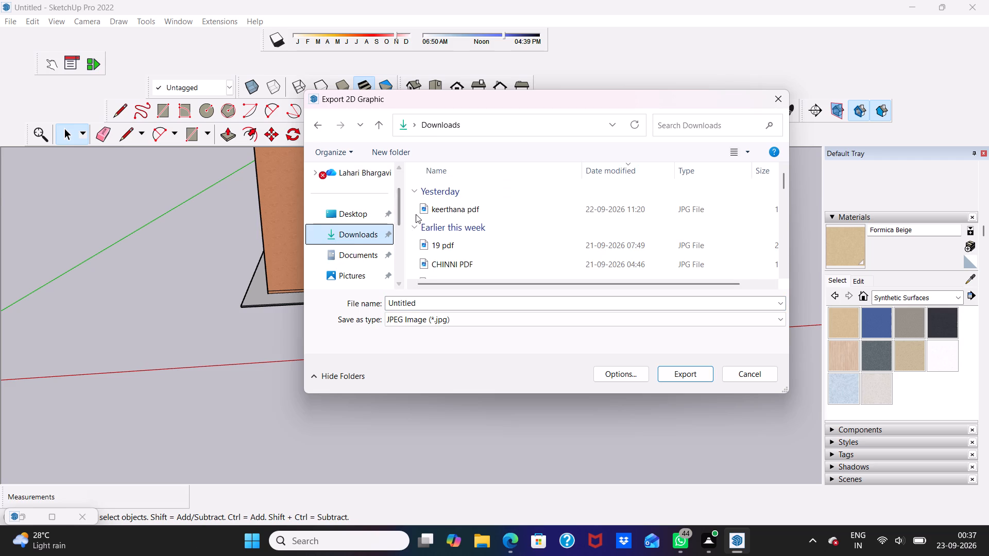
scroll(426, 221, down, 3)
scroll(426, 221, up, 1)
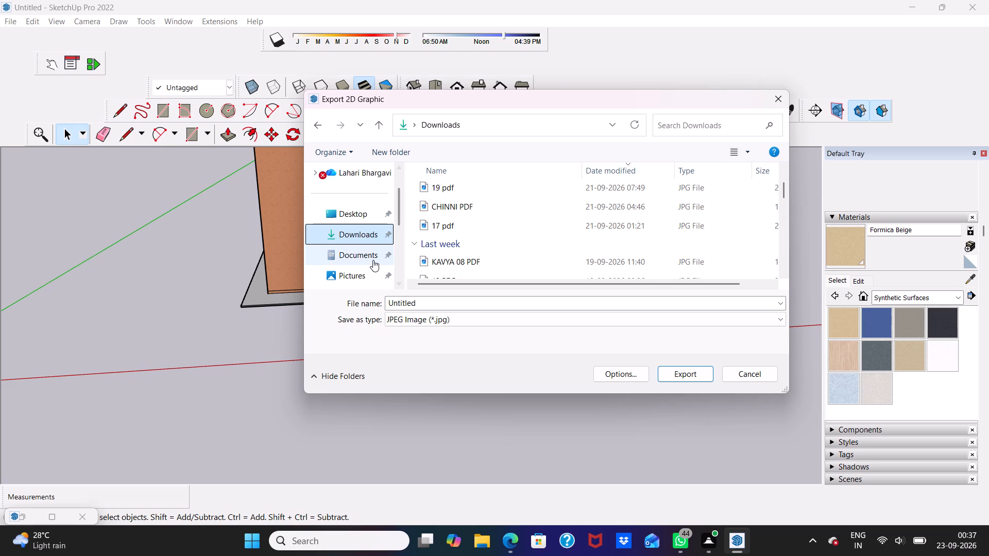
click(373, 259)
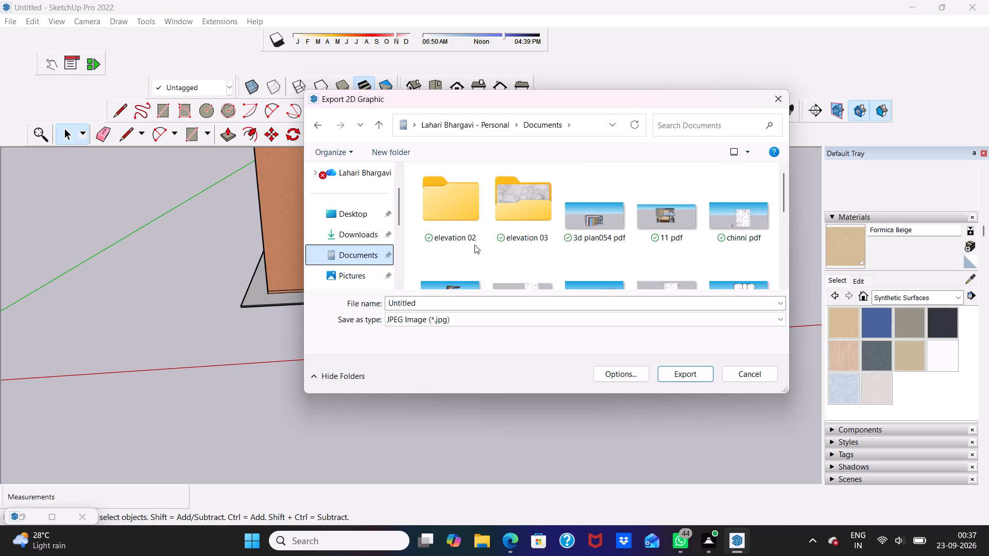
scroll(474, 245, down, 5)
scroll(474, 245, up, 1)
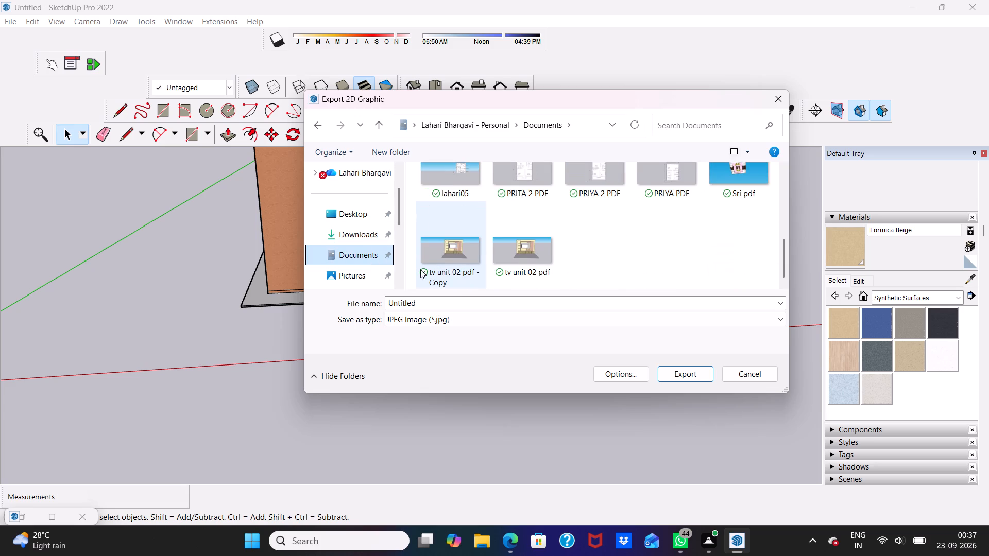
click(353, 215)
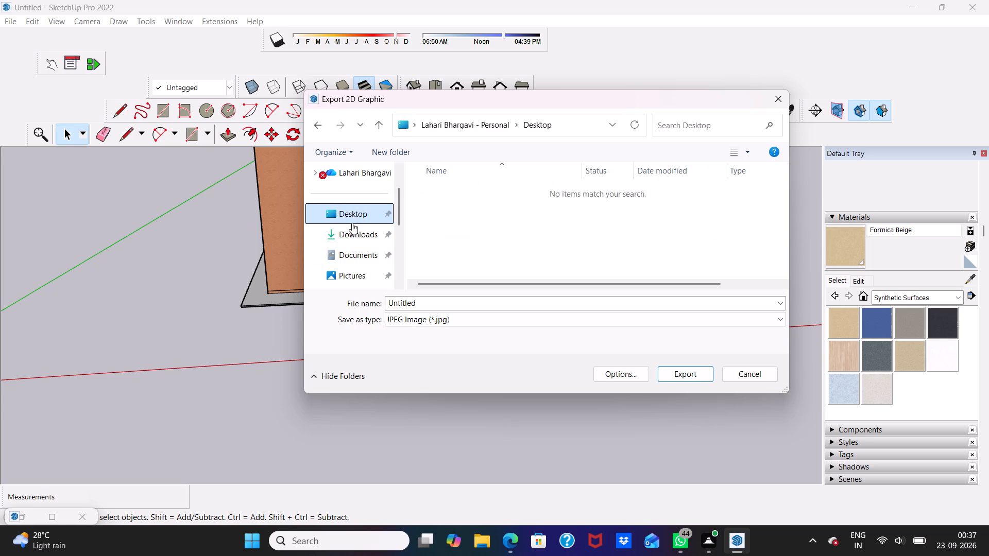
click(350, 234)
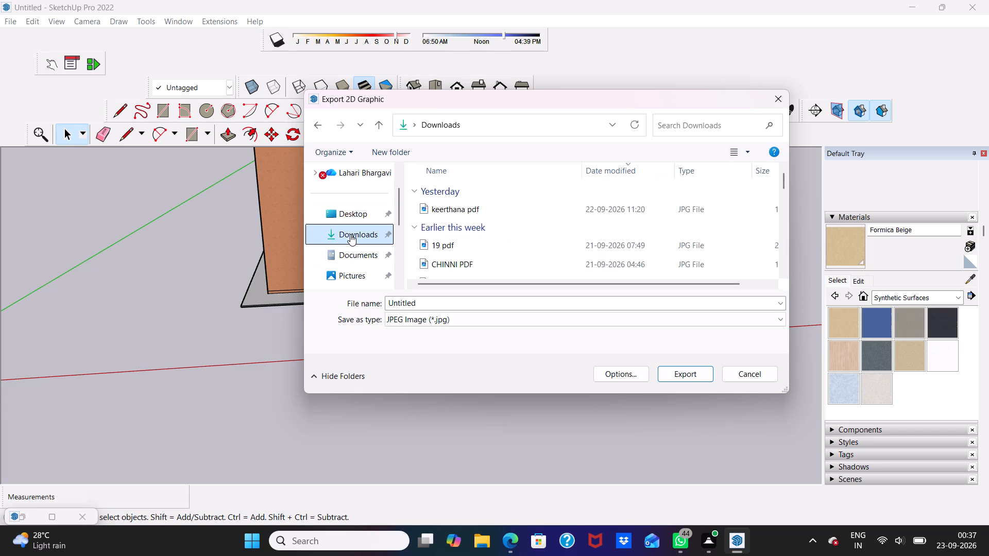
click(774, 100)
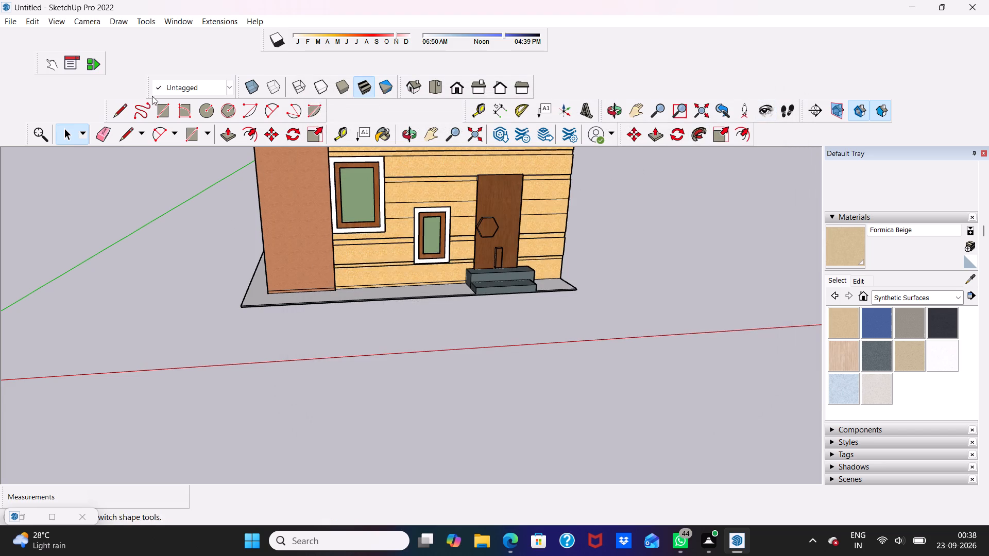
Import the indoor+plants SketchUp file from the Downloads folder into the house model.
click(7, 23)
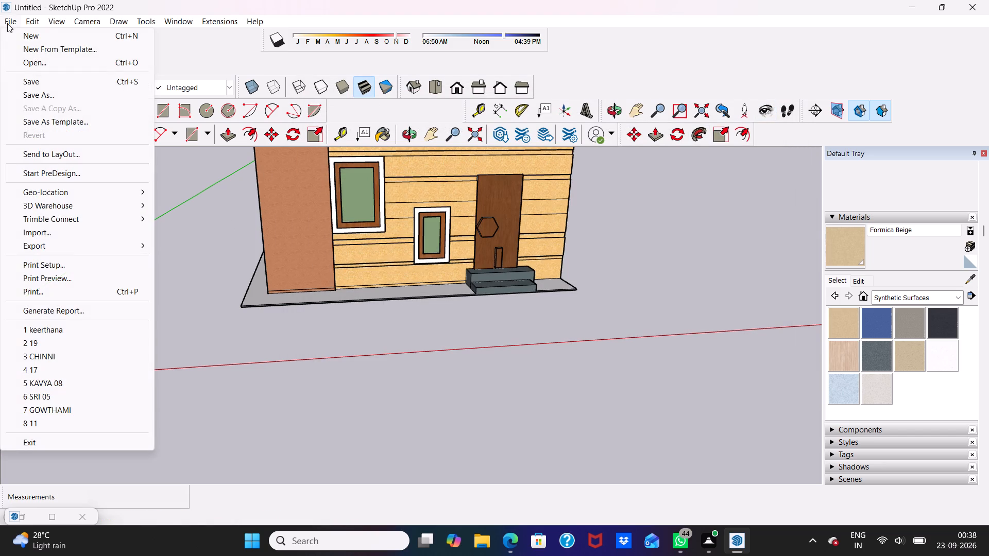
double_click(52, 236)
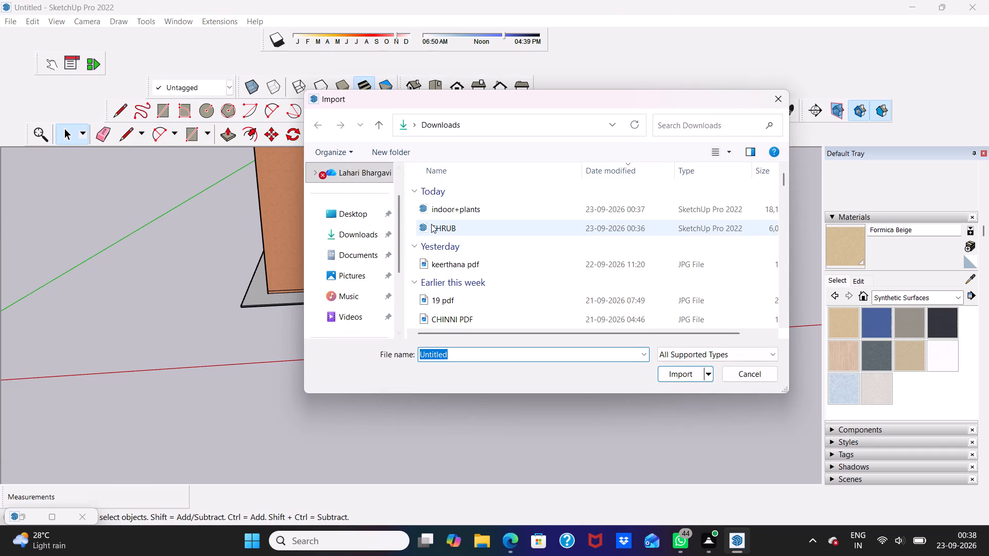
click(450, 212)
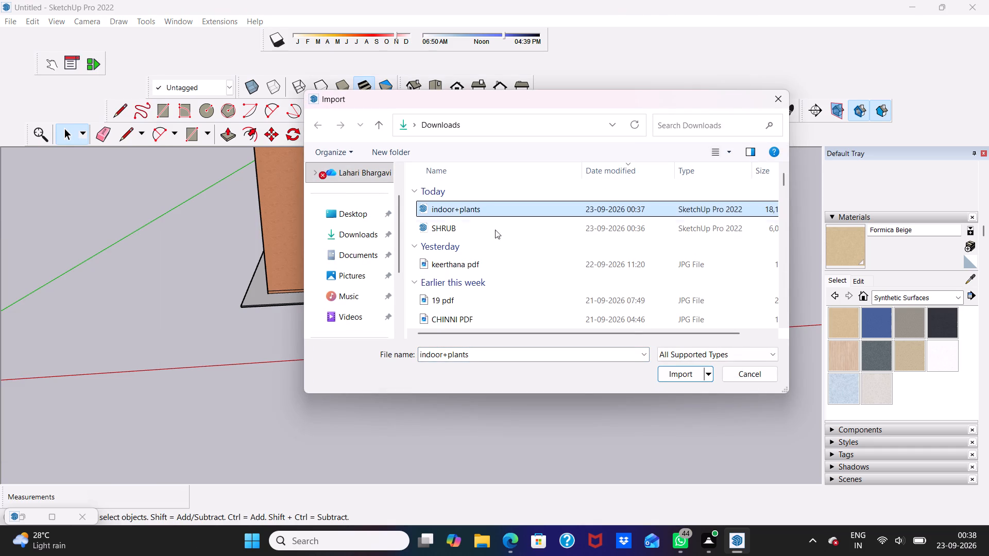
click(676, 370)
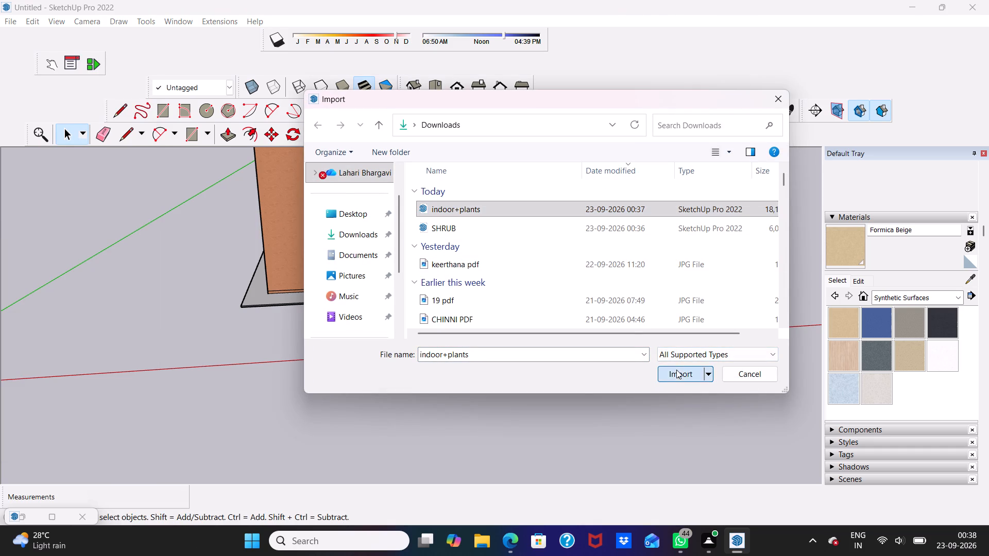
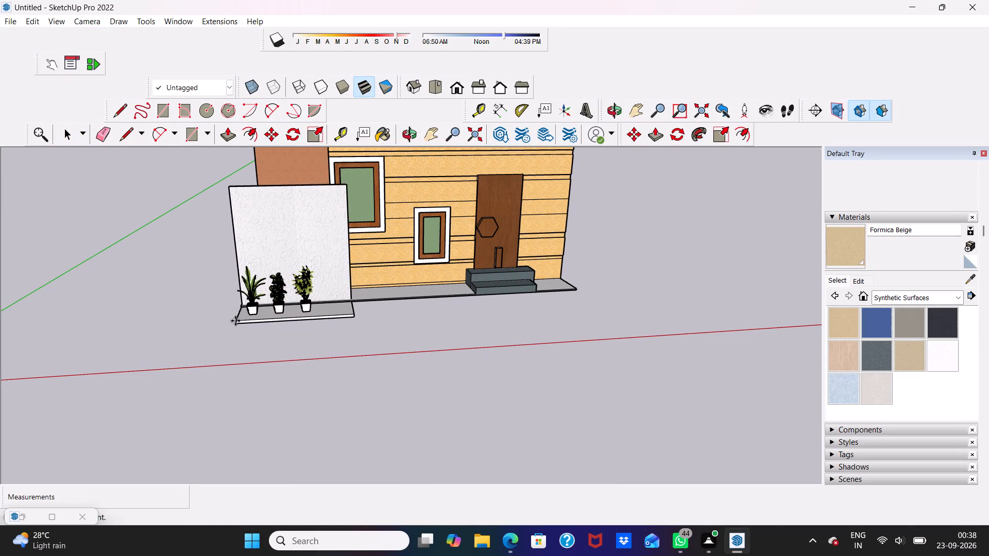
Place the imported potted plants beside the entrance steps and move them about 25' 9" away from the house.
click(541, 290)
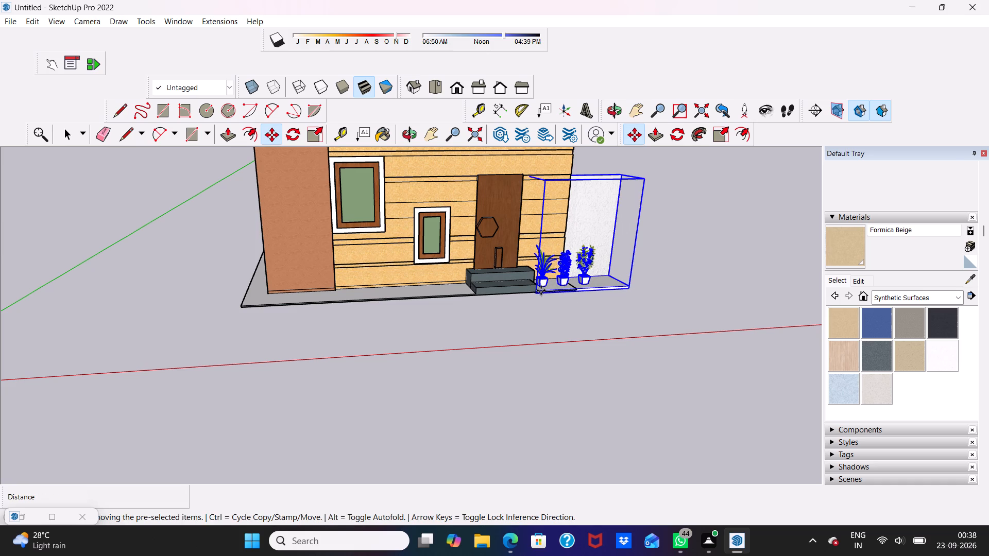
click(541, 290)
drag(728, 242, 693, 299)
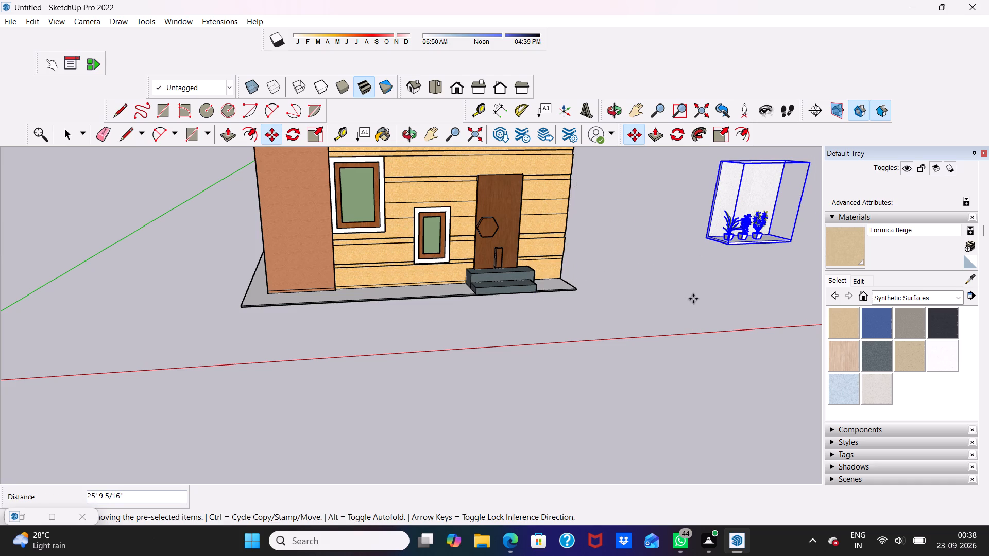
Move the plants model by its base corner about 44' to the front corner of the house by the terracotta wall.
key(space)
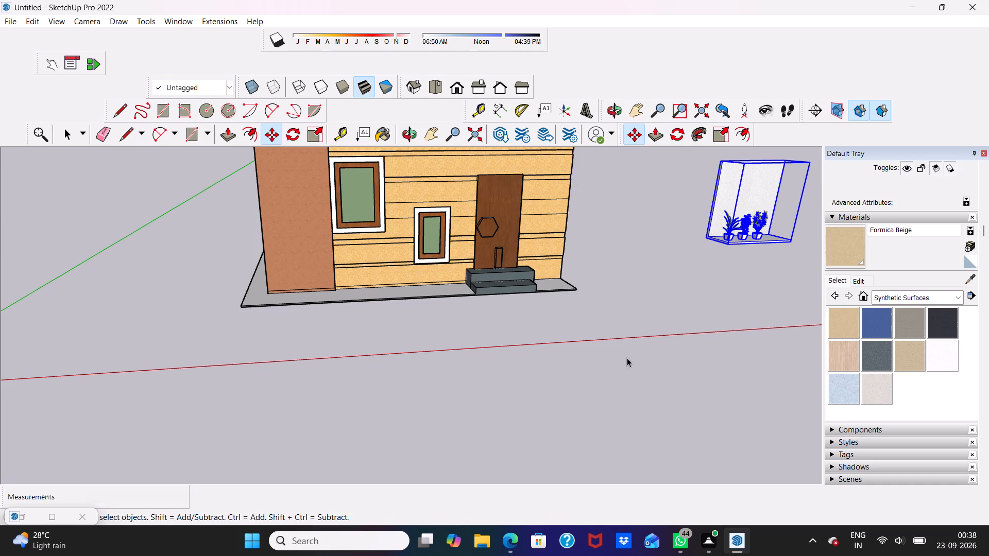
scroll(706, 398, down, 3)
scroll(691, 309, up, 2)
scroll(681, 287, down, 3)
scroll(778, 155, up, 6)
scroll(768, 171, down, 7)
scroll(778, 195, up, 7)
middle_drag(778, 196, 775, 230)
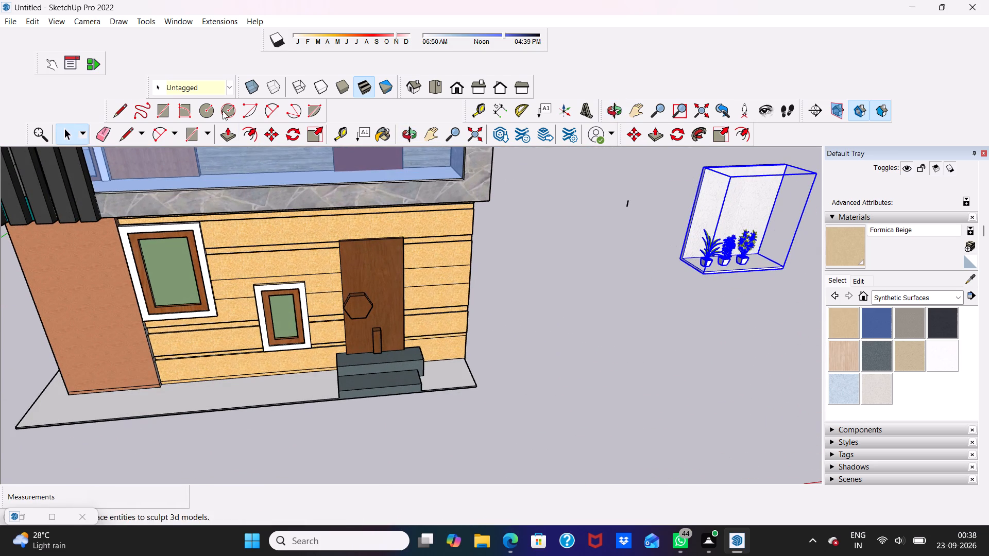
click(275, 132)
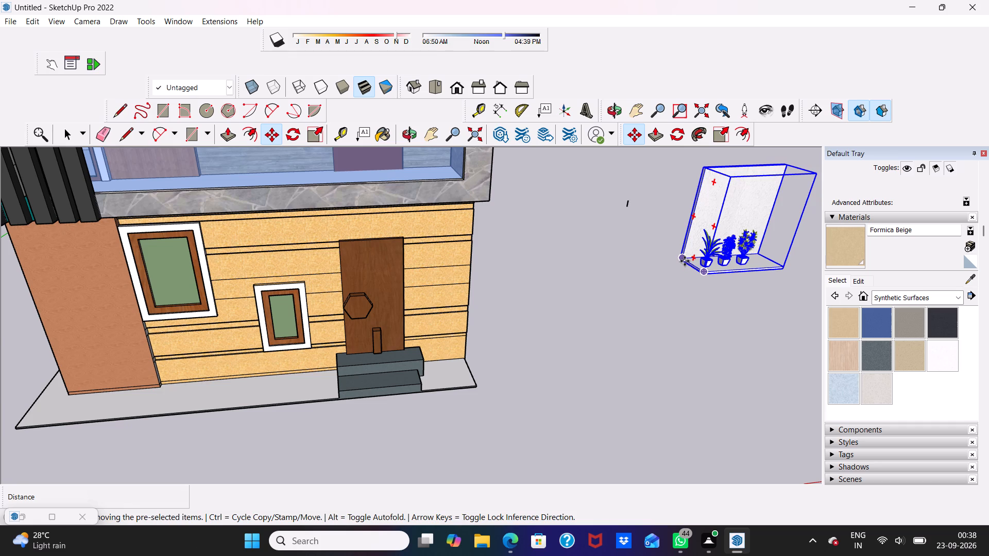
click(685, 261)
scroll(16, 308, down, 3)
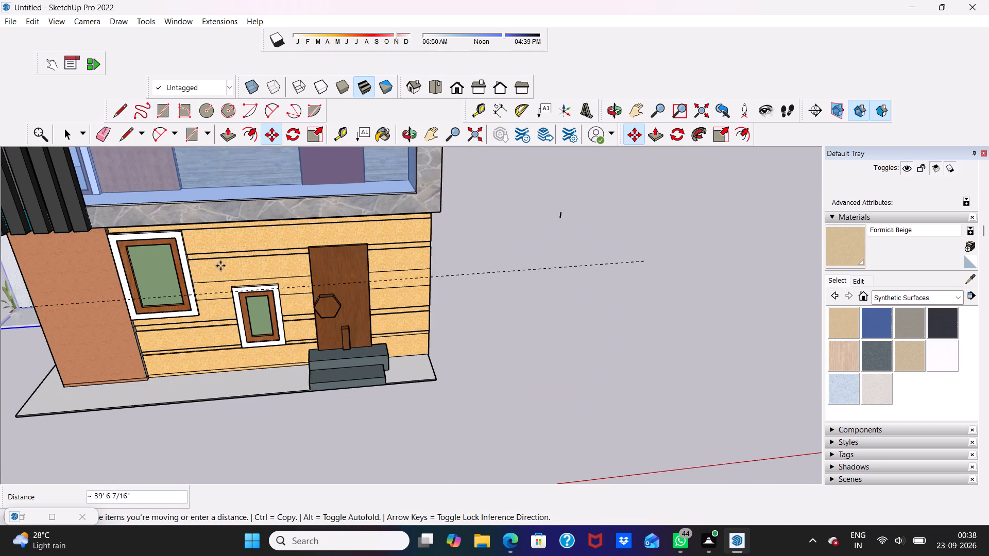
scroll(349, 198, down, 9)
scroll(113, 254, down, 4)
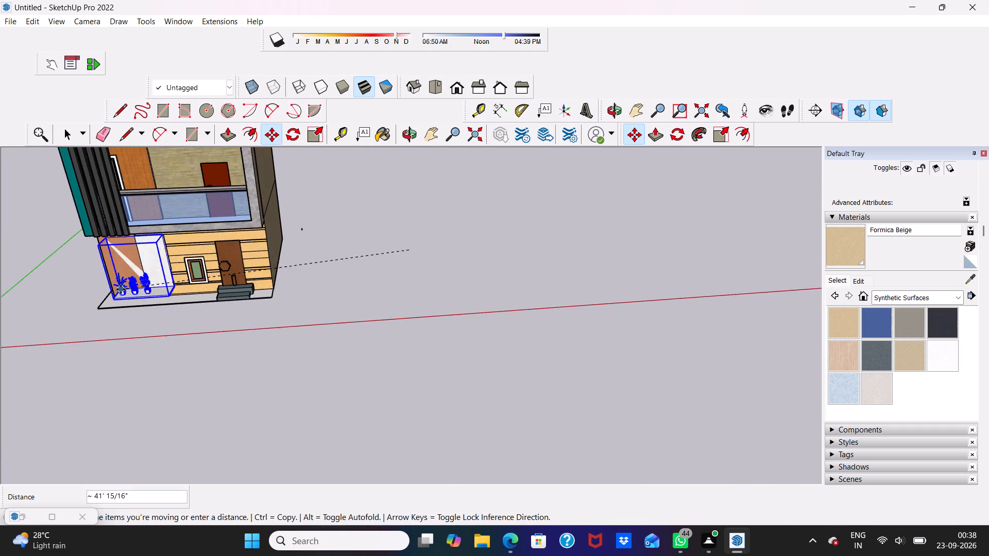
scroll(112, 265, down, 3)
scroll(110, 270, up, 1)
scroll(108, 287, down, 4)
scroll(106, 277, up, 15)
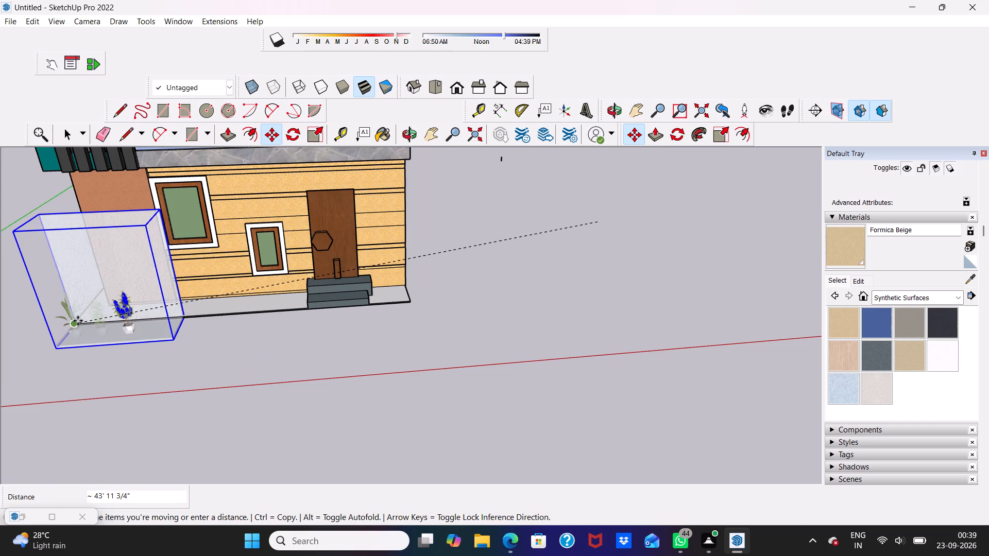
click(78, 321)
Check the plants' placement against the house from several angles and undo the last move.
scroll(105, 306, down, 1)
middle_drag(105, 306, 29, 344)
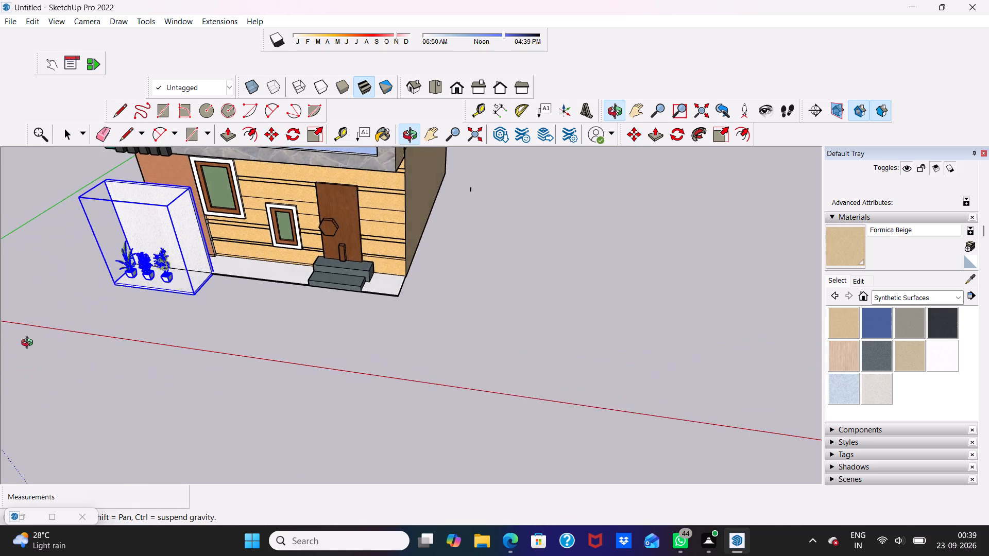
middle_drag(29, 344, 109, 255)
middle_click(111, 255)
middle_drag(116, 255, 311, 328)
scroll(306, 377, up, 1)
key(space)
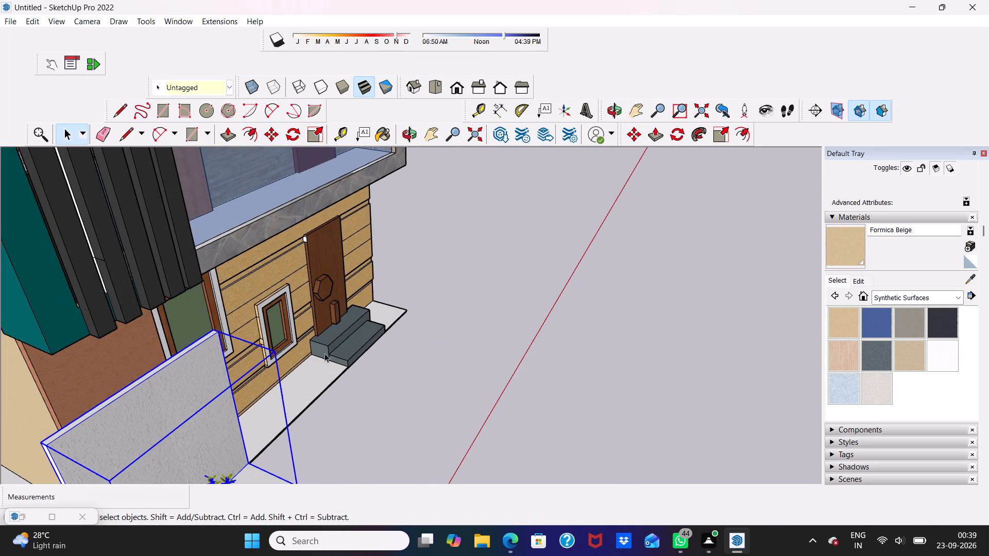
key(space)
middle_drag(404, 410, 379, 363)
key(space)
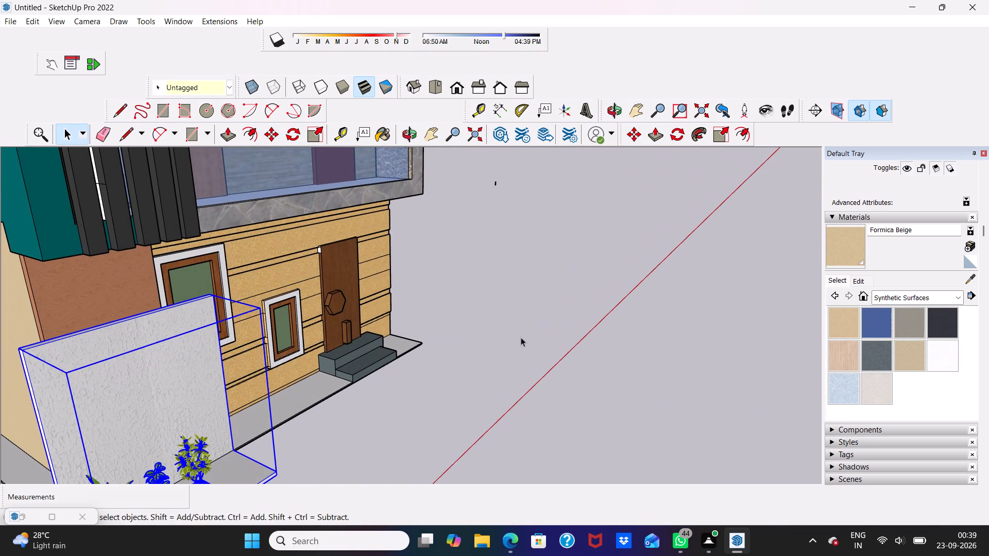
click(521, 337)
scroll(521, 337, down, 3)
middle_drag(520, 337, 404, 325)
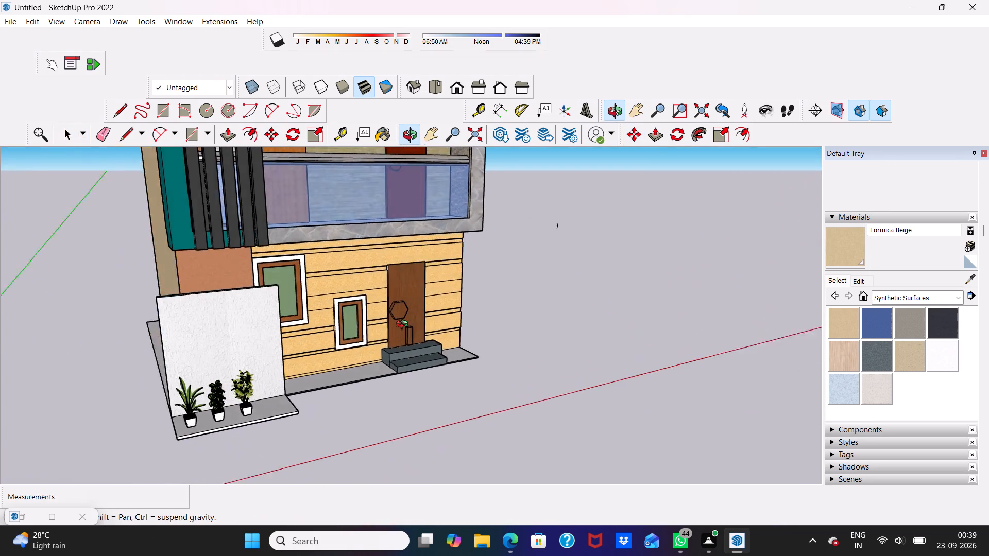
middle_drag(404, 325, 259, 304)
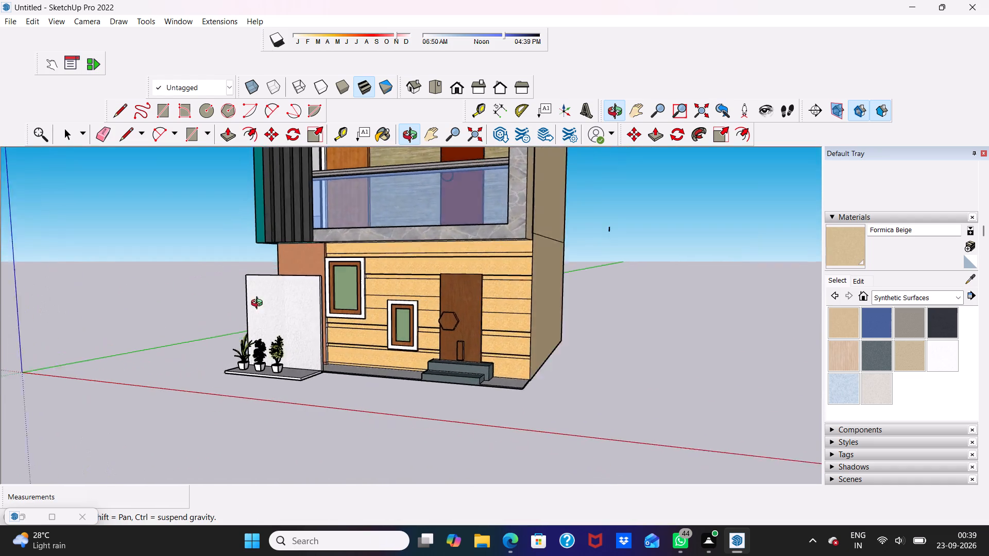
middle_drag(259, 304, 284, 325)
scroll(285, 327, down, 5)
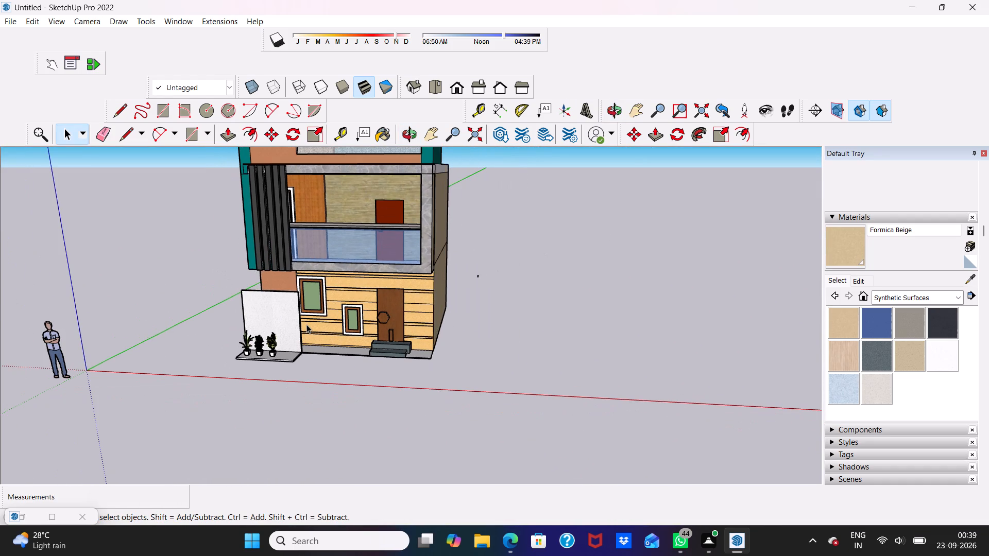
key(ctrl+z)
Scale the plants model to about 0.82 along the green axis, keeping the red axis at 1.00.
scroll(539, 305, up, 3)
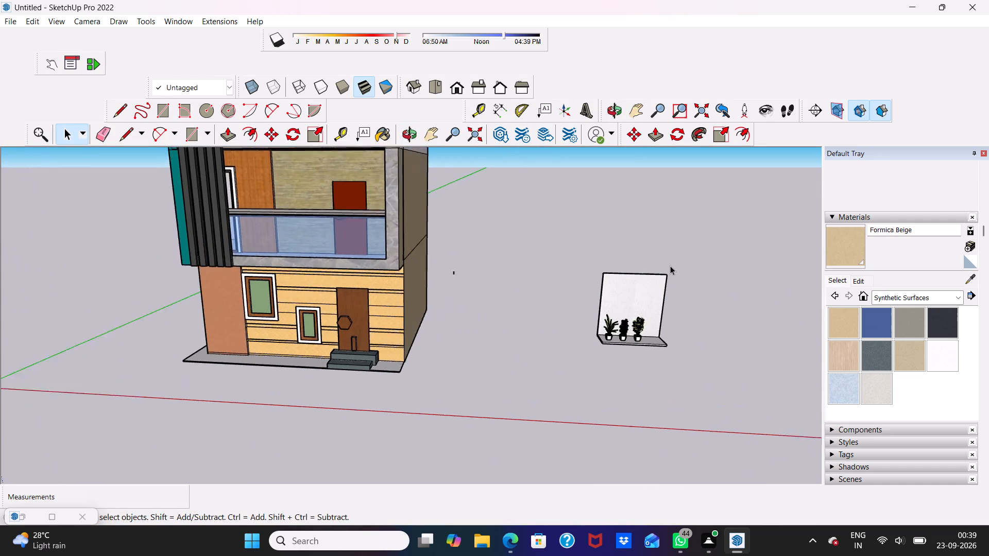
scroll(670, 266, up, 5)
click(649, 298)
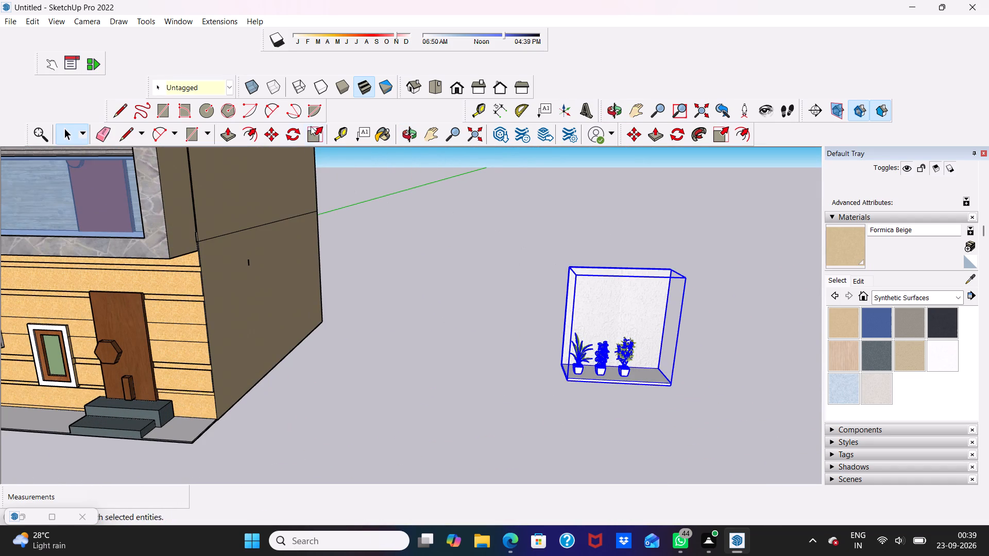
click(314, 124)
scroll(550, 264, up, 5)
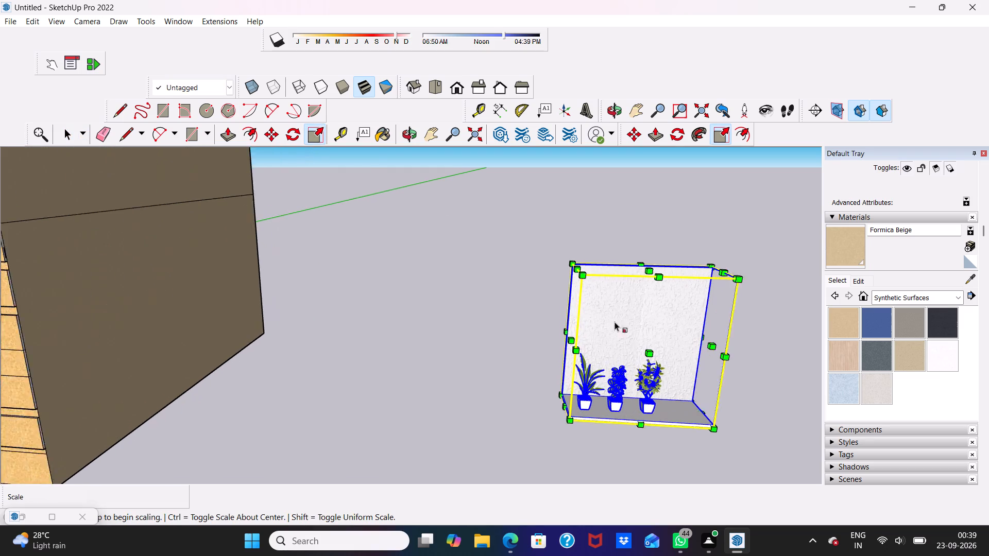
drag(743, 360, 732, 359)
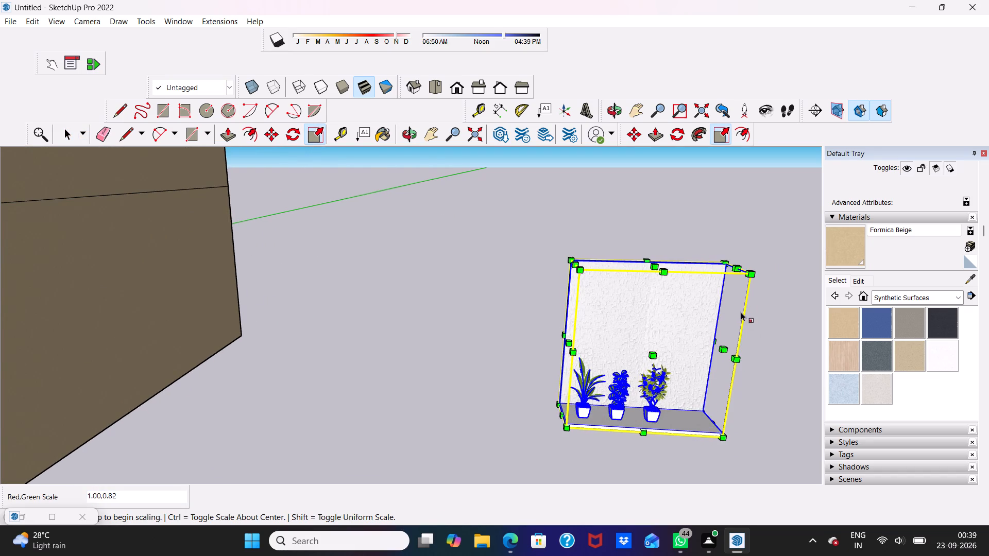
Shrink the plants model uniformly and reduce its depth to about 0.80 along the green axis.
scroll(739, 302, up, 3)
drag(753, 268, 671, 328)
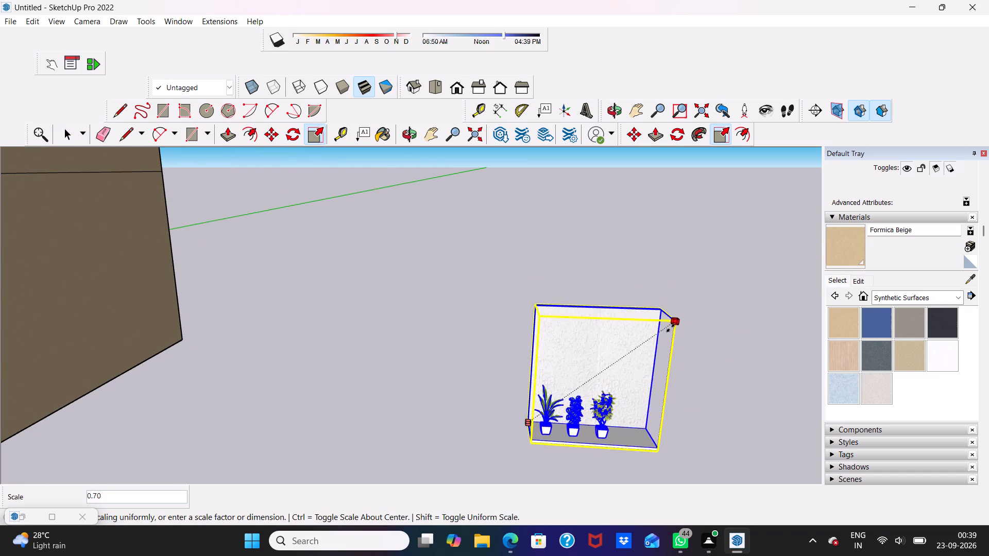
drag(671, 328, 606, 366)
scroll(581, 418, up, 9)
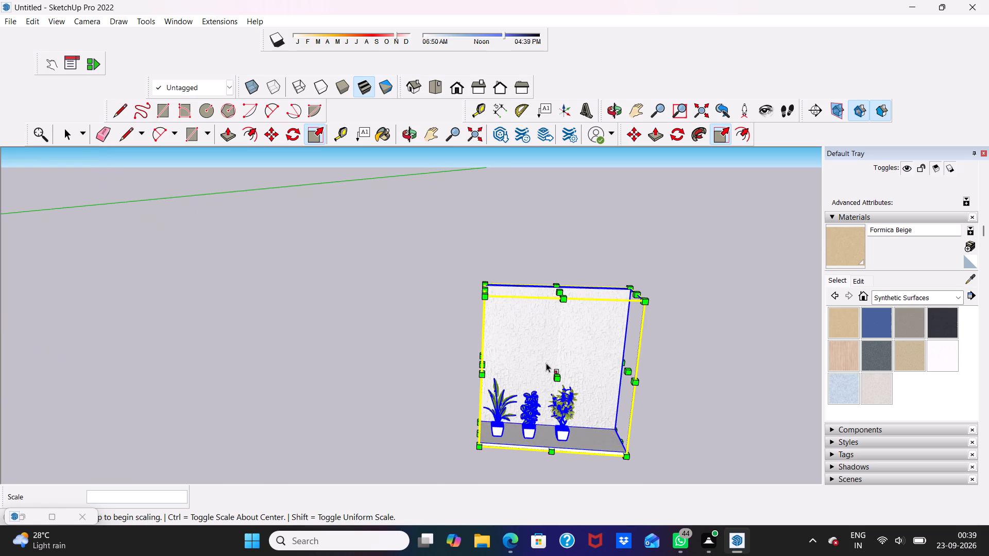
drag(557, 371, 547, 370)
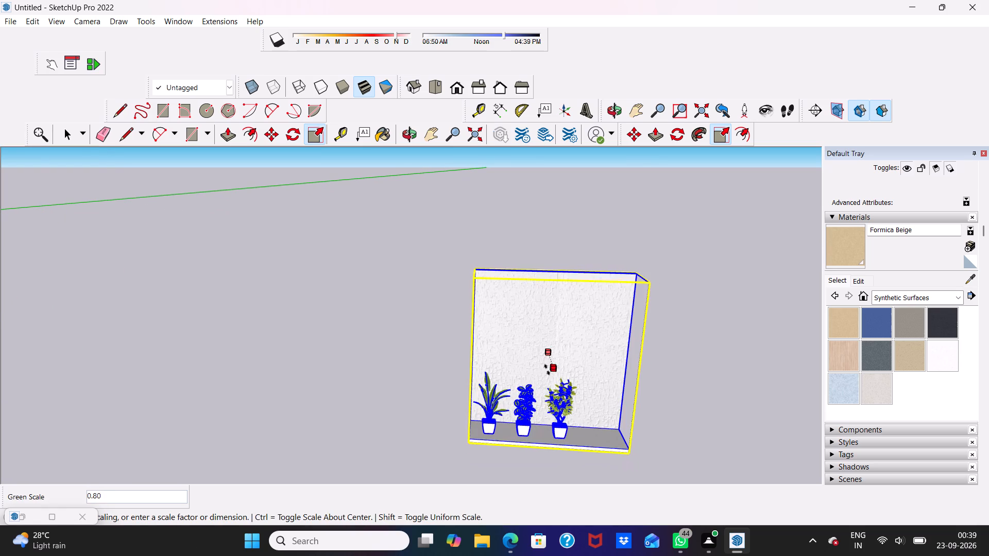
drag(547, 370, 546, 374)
Switch to the standard front view to locate the house model.
scroll(501, 402, up, 5)
scroll(483, 356, down, 10)
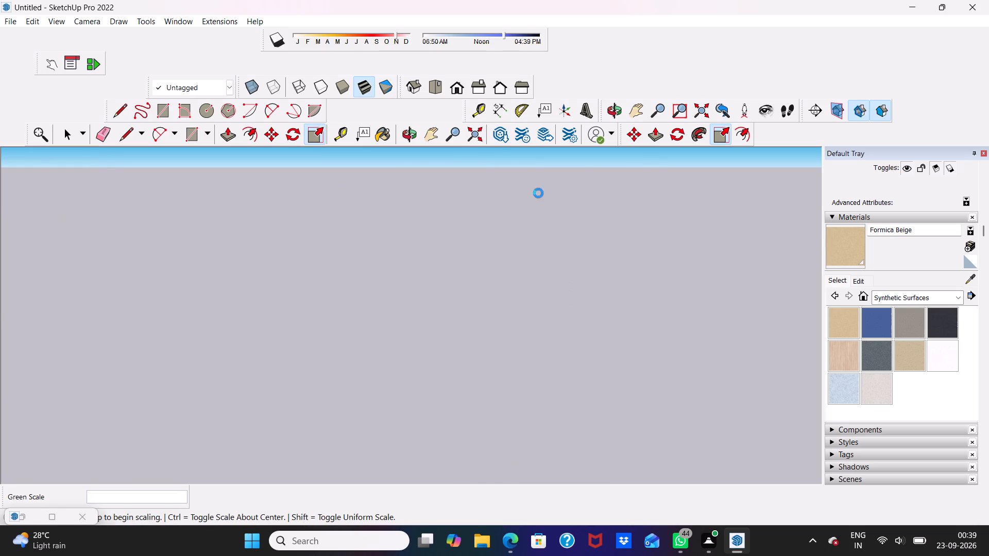
click(451, 83)
scroll(475, 229, down, 6)
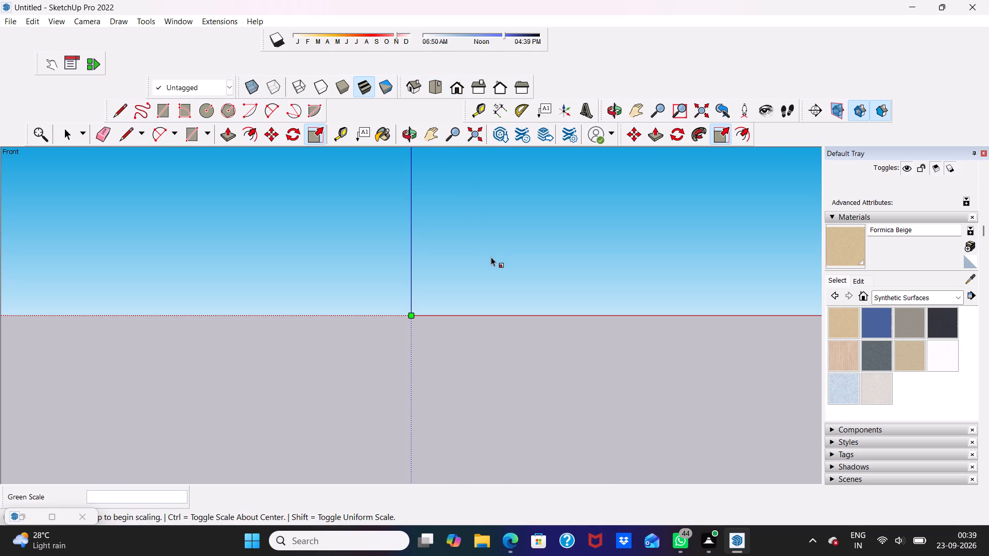
scroll(491, 257, down, 4)
scroll(489, 301, up, 2)
scroll(482, 299, down, 4)
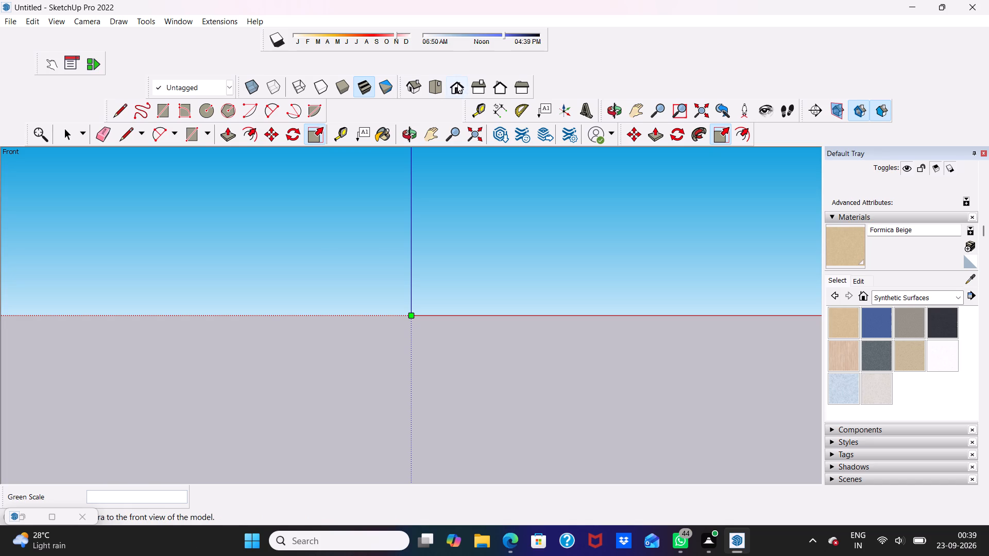
click(457, 83)
scroll(451, 180, down, 11)
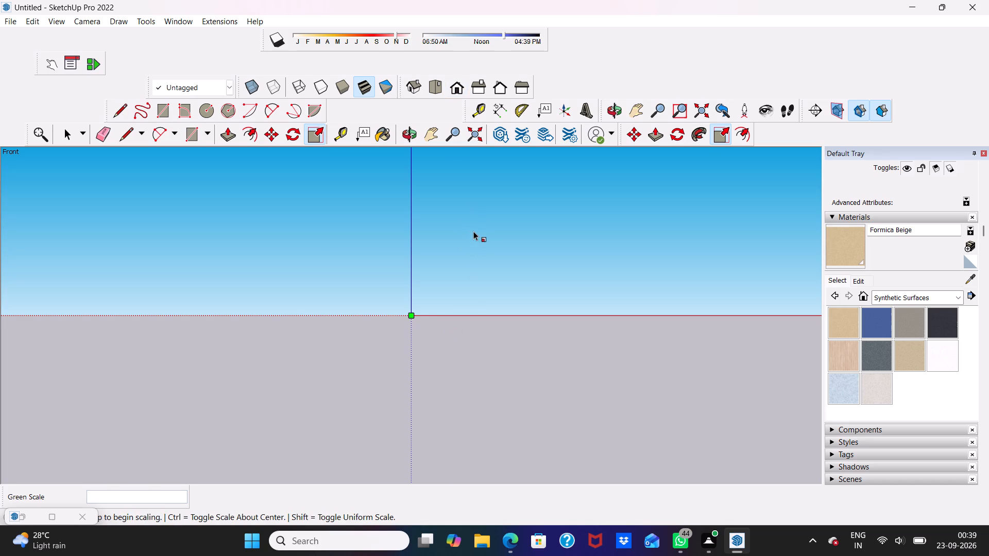
key(space)
scroll(448, 260, down, 11)
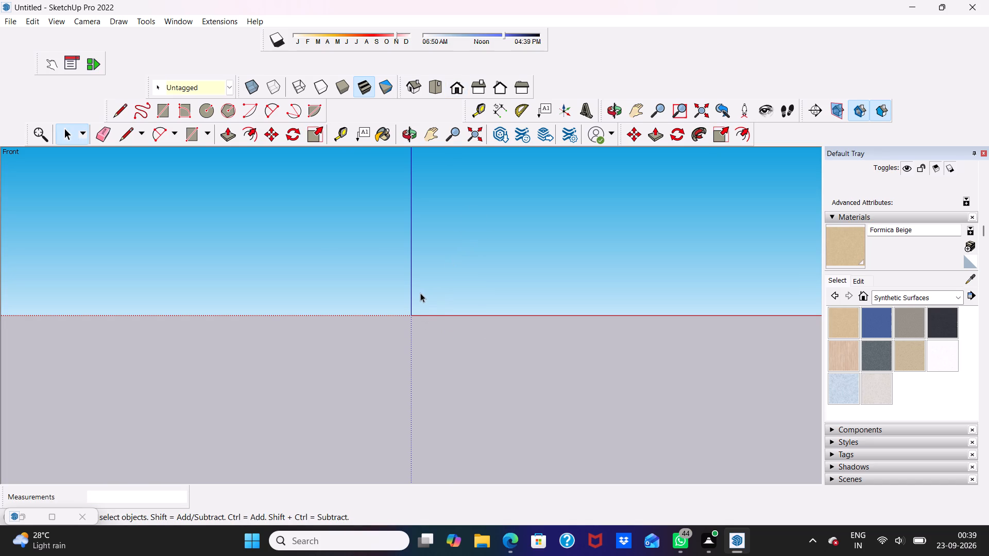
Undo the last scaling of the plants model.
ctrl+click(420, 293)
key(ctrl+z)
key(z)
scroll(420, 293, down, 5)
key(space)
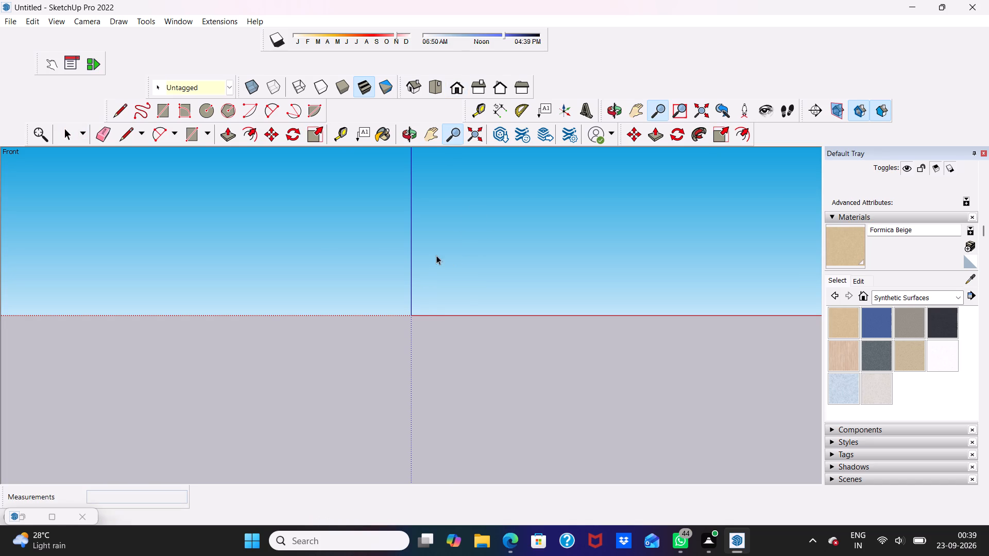
Return to the front view and look around the axes origin for the house model.
click(460, 85)
click(460, 85)
scroll(377, 414, down, 5)
middle_drag(435, 272, 435, 373)
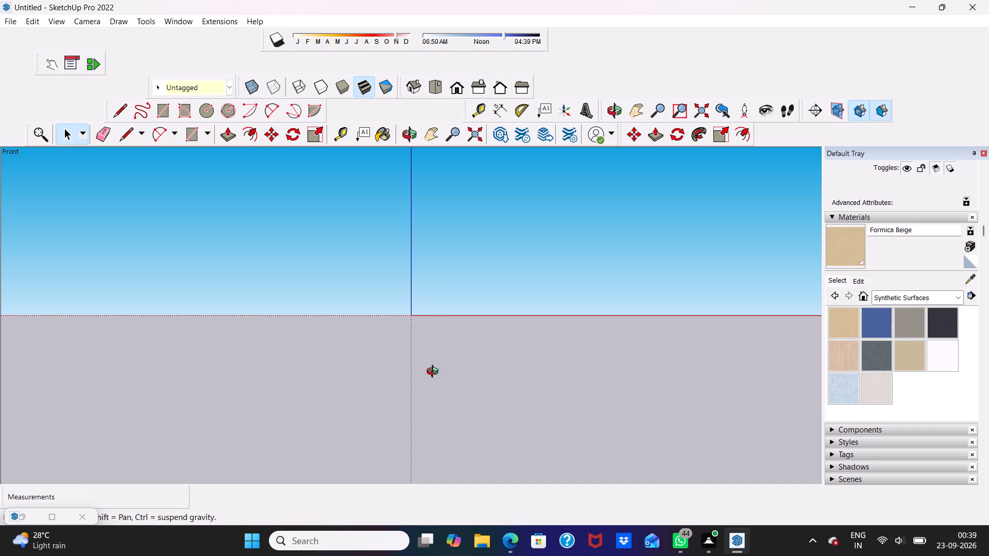
middle_drag(435, 373, 481, 408)
scroll(439, 326, down, 14)
middle_drag(486, 285, 421, 282)
middle_drag(422, 281, 454, 158)
scroll(458, 118, up, 1)
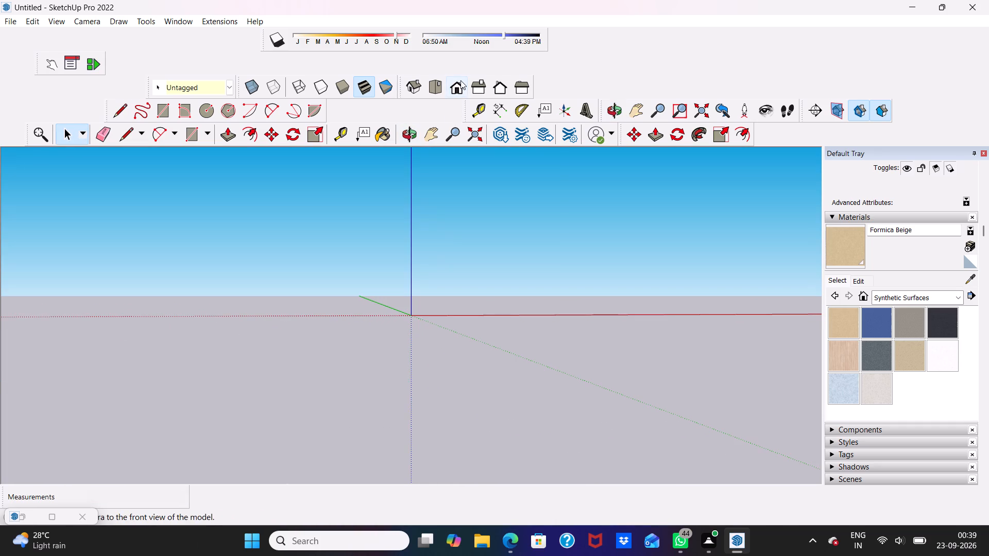
click(461, 80)
scroll(464, 377, down, 16)
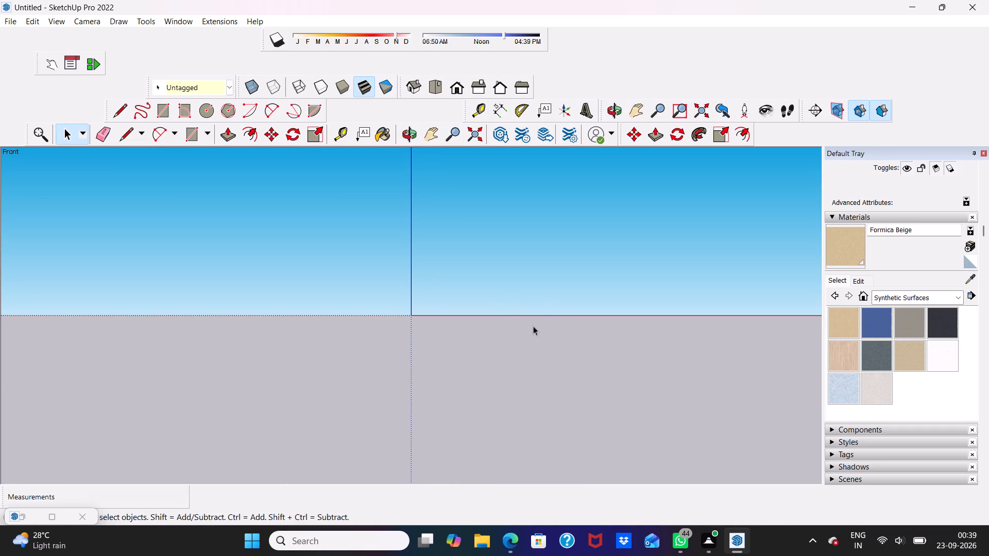
middle_drag(533, 325, 560, 308)
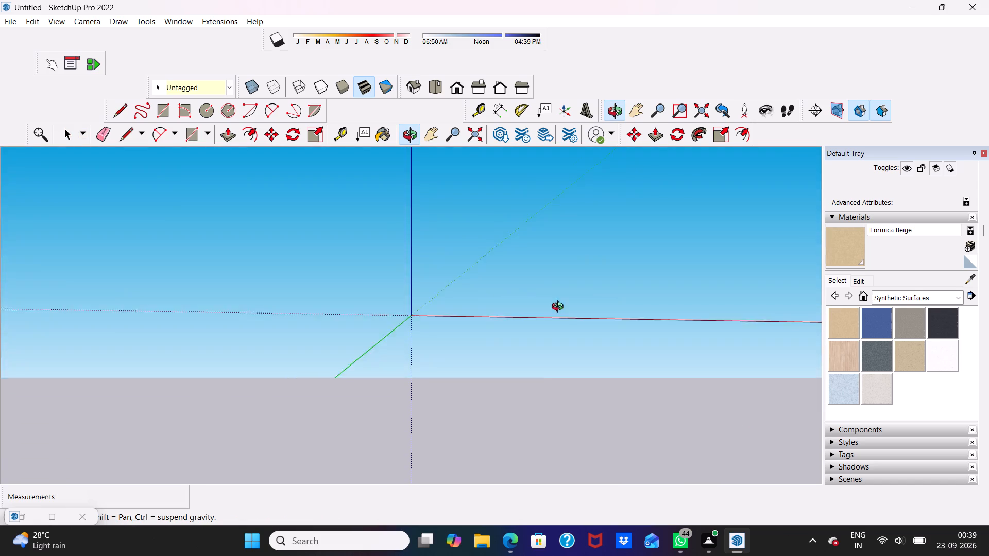
middle_drag(560, 308, 523, 363)
scroll(522, 335, down, 17)
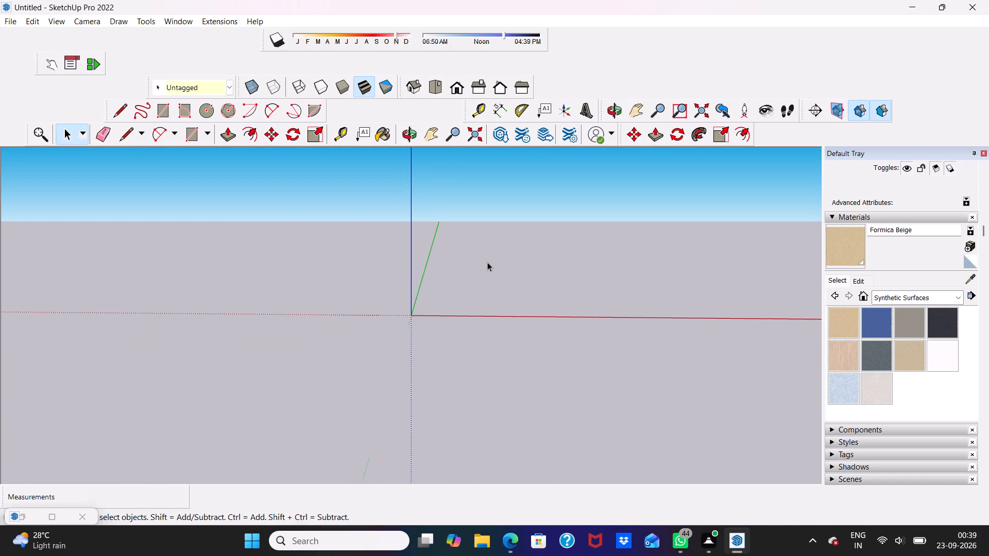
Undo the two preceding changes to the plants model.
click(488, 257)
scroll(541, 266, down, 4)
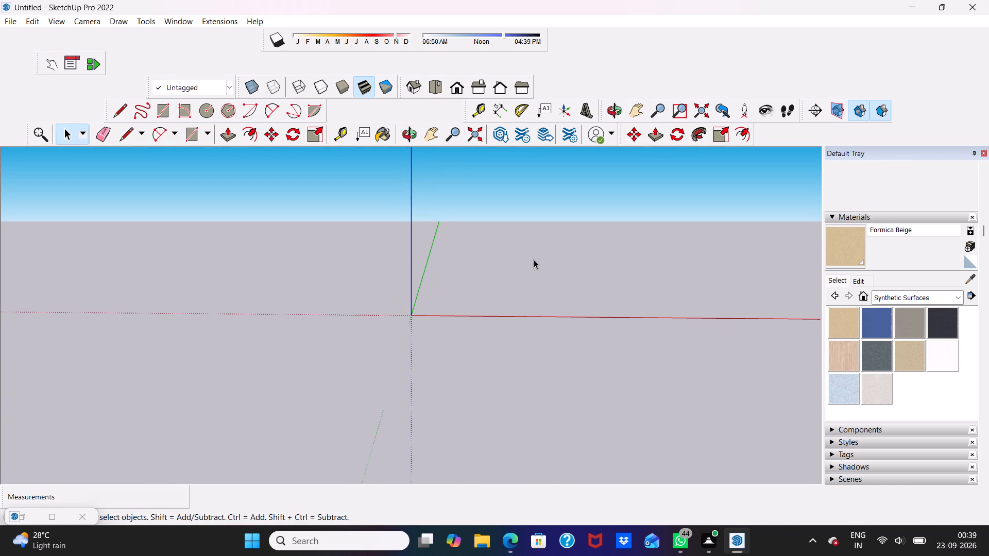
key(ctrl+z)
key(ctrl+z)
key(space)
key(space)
Search for the house model around the axes origin, using the isometric view, the top view and orbited angles.
scroll(534, 259, down, 12)
middle_drag(554, 242, 609, 256)
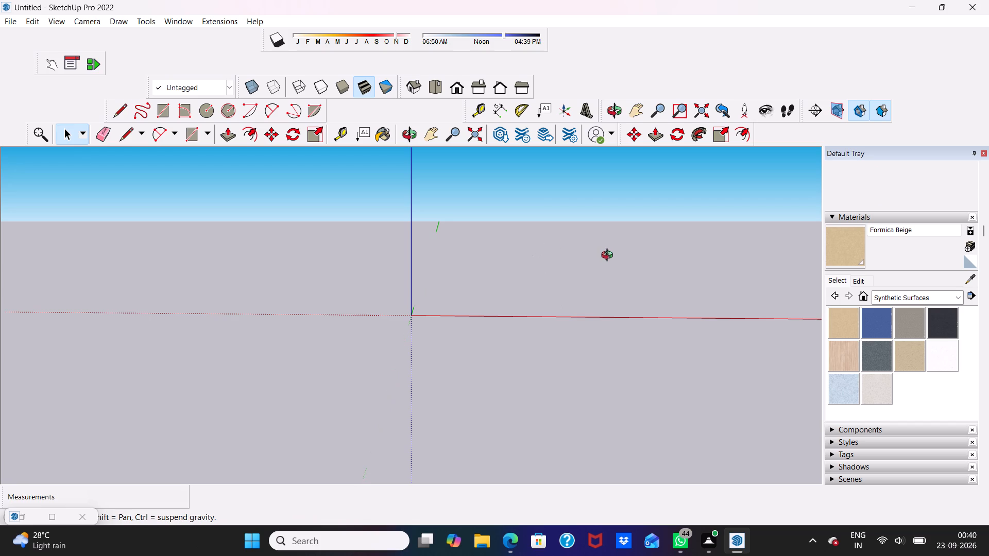
middle_drag(609, 256, 406, 187)
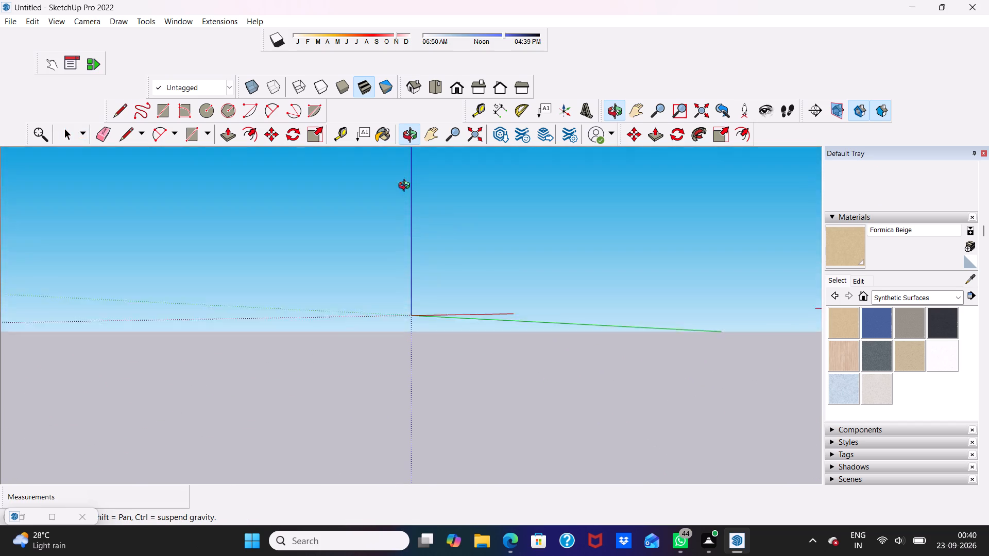
middle_drag(406, 187, 390, 175)
click(416, 85)
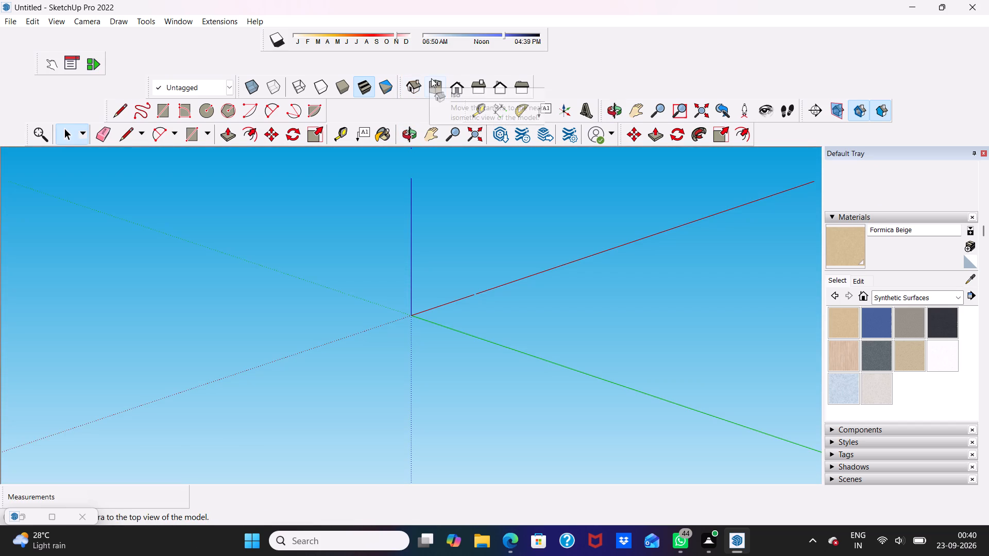
click(436, 85)
scroll(403, 217, down, 5)
scroll(445, 268, down, 11)
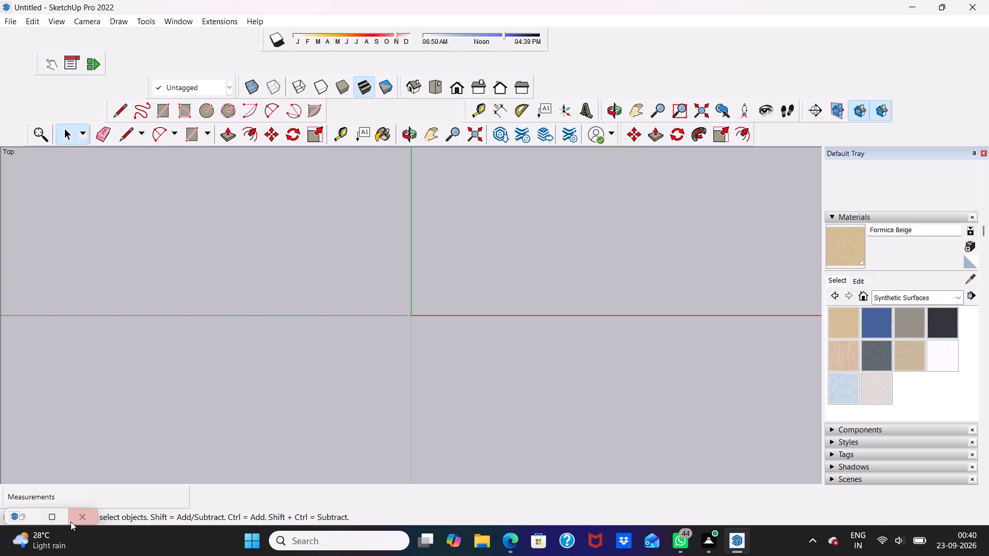
scroll(275, 230, down, 1)
middle_drag(308, 219, 402, 135)
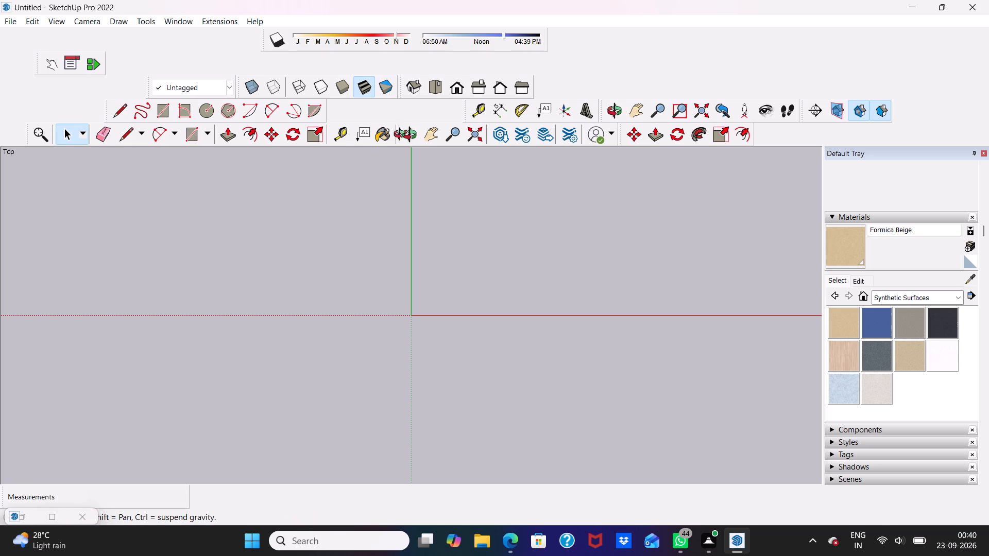
middle_drag(402, 135, 470, 225)
middle_drag(470, 225, 575, 296)
scroll(583, 286, up, 1)
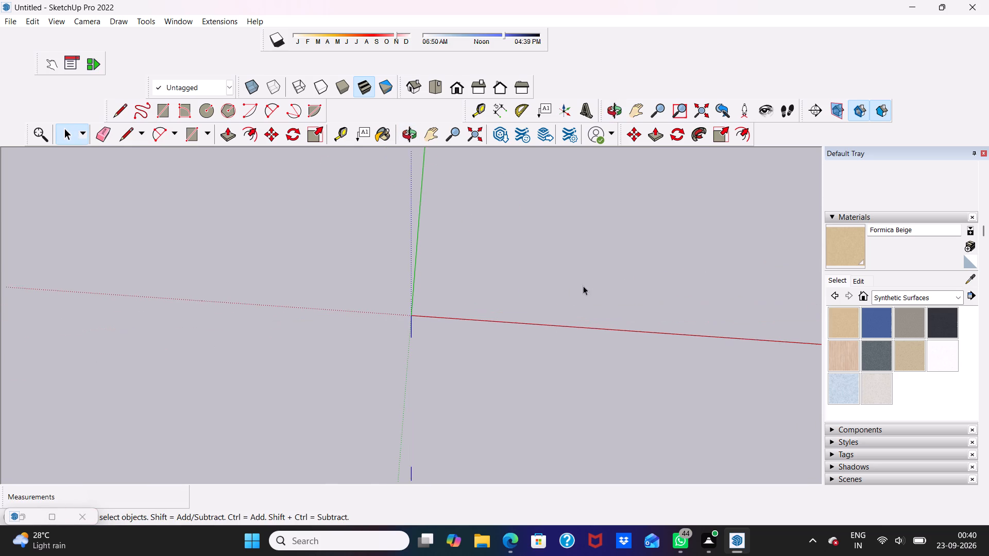
scroll(583, 289, down, 20)
scroll(583, 289, down, 7)
scroll(594, 230, down, 3)
middle_drag(613, 249, 506, 238)
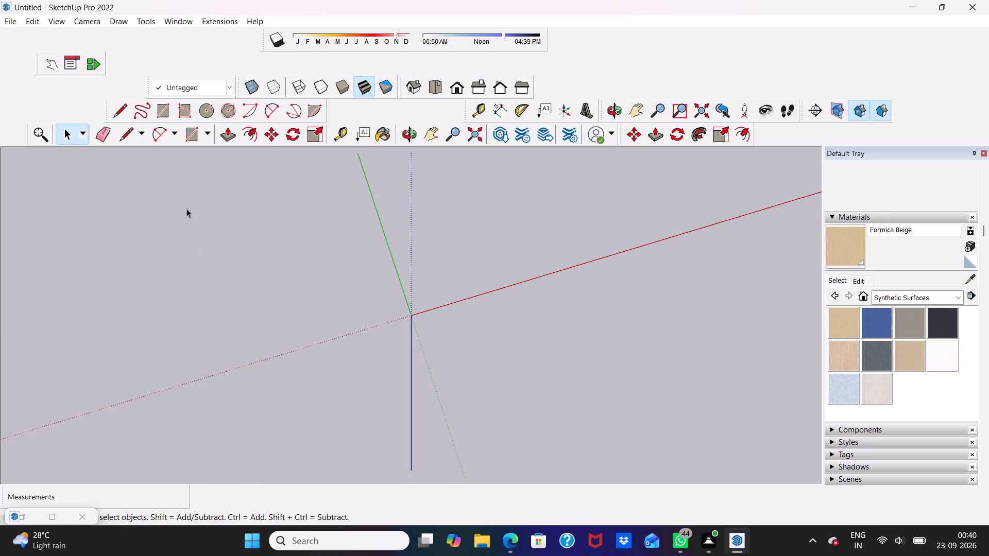
Close the minimized floating window.
click(81, 512)
Undo the last change to the model and return to selection mode.
scroll(325, 274, down, 4)
middle_drag(380, 237, 526, 255)
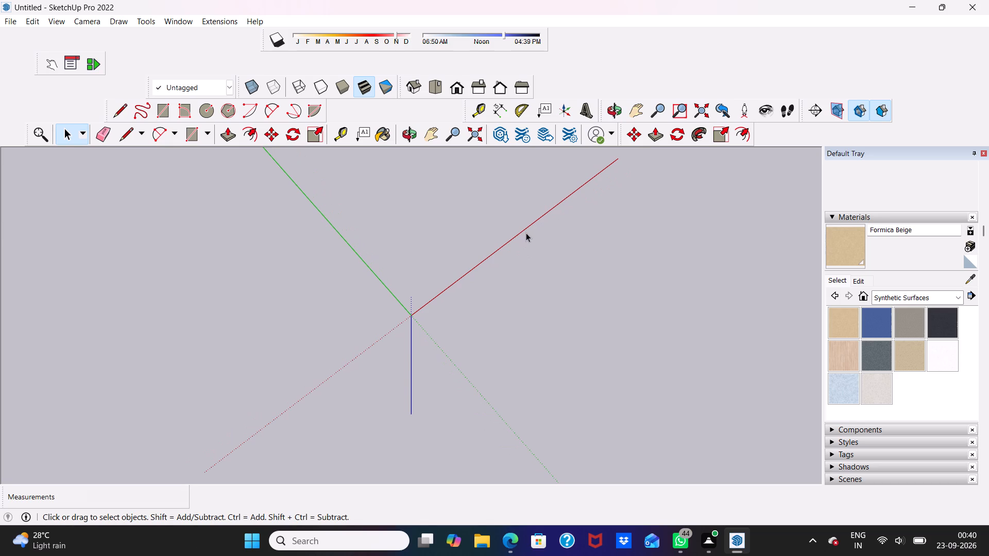
key(ctrl+z)
scroll(496, 204, down, 1)
key(space)
key(space)
scroll(390, 314, down, 4)
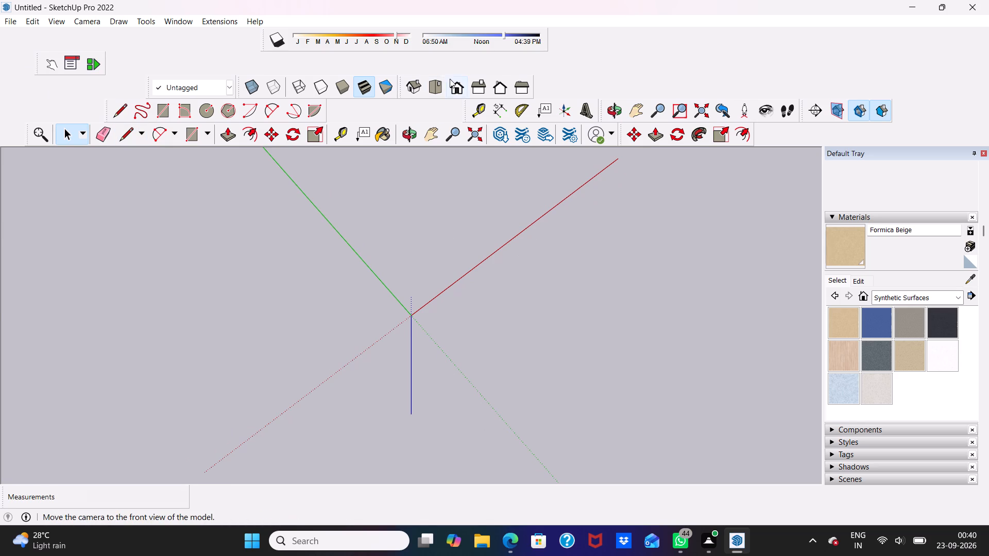
Switch to the standard front view and look around the axes from above and below for the house model.
click(454, 84)
scroll(451, 99, down, 4)
scroll(509, 266, down, 9)
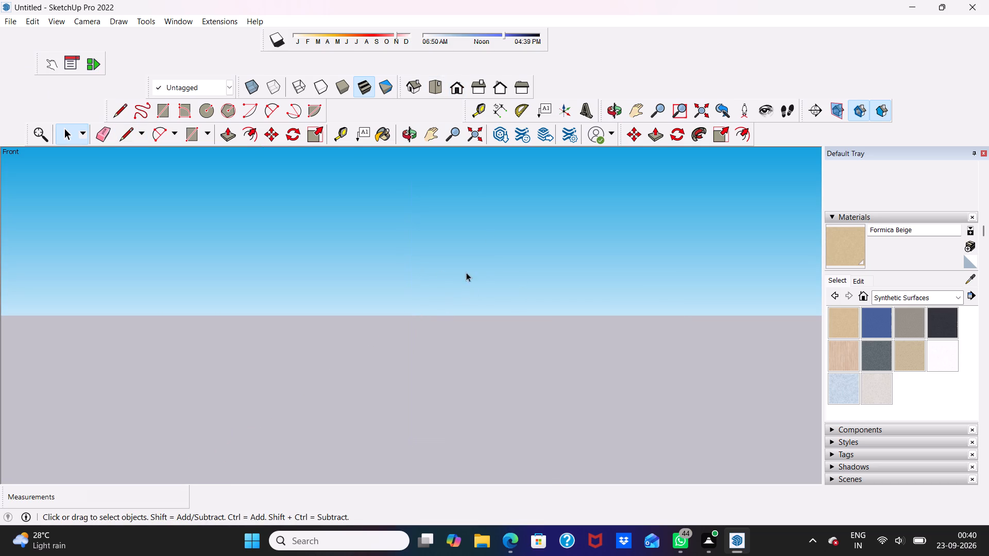
scroll(466, 272, down, 2)
middle_drag(460, 267, 246, 220)
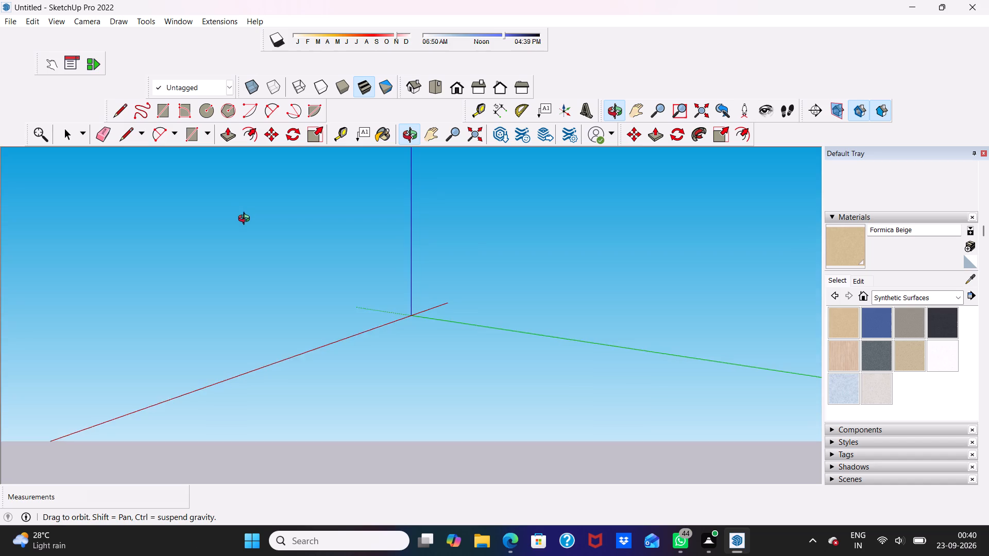
middle_drag(246, 220, 635, 280)
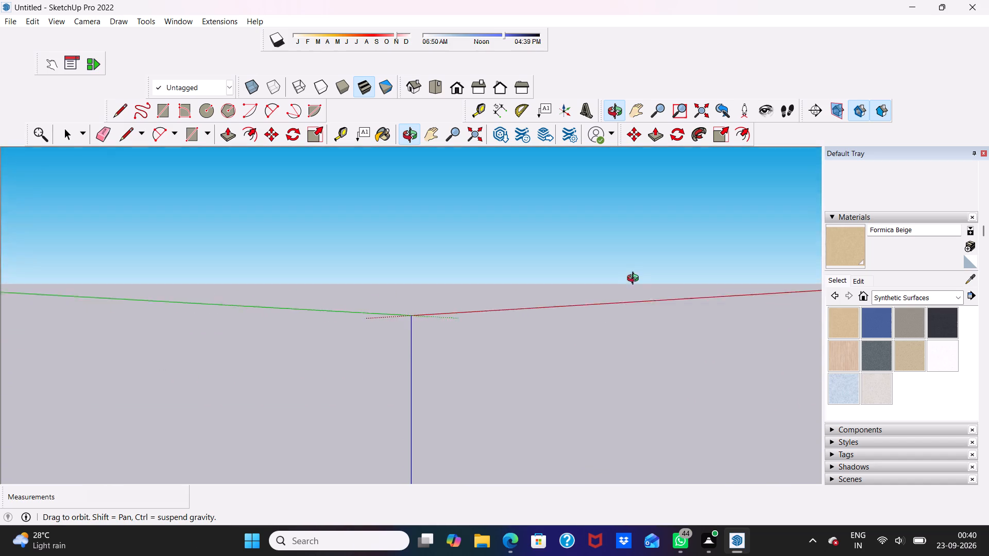
middle_drag(635, 280, 724, 227)
middle_drag(564, 463, 561, 448)
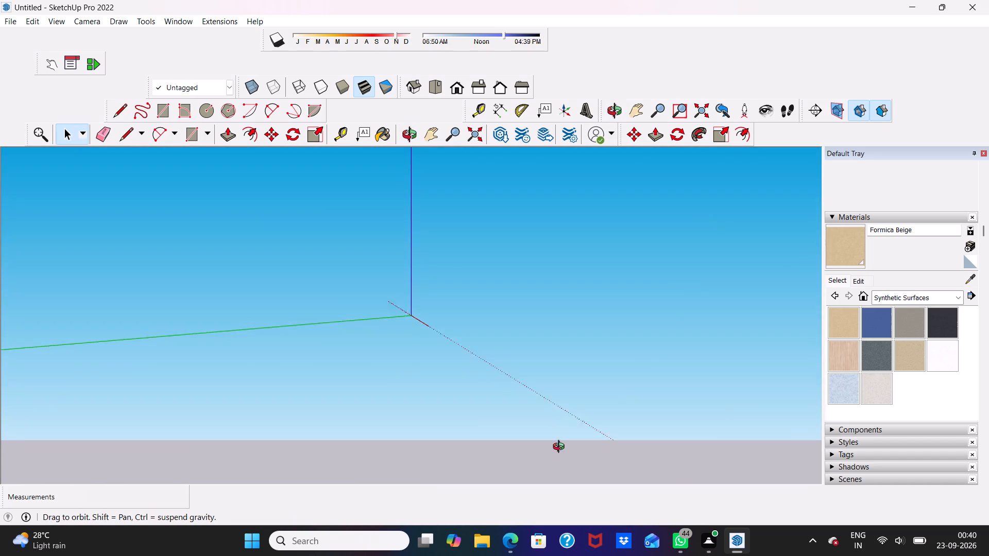
middle_drag(561, 448, 584, 121)
middle_drag(478, 372, 486, 121)
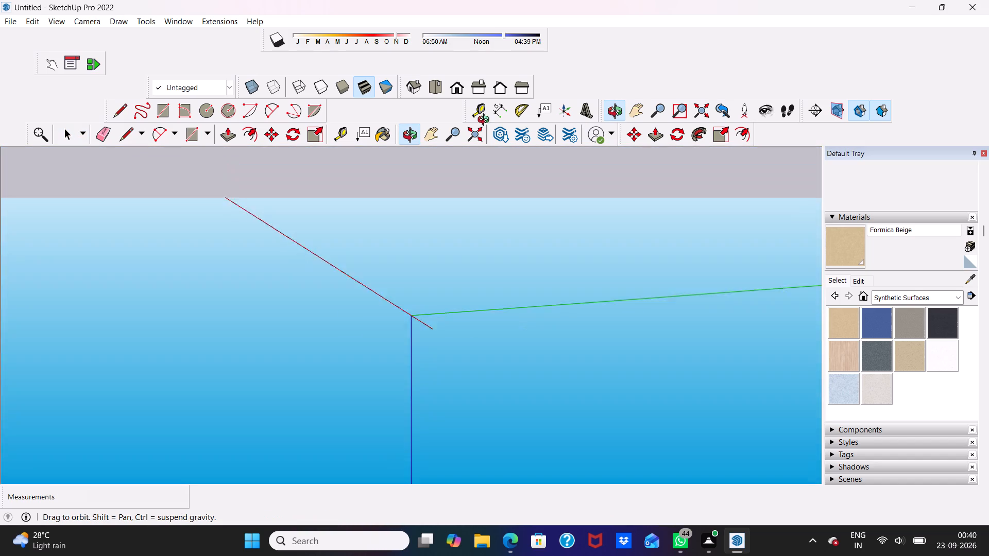
middle_drag(486, 121, 482, 0)
scroll(506, 40, down, 1)
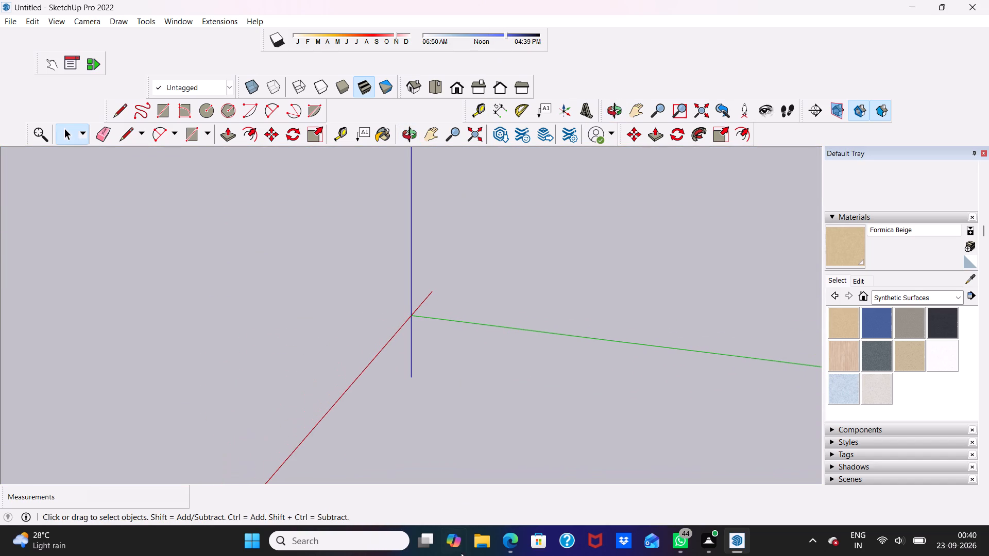
scroll(461, 555, down, 12)
middle_drag(481, 317, 529, 55)
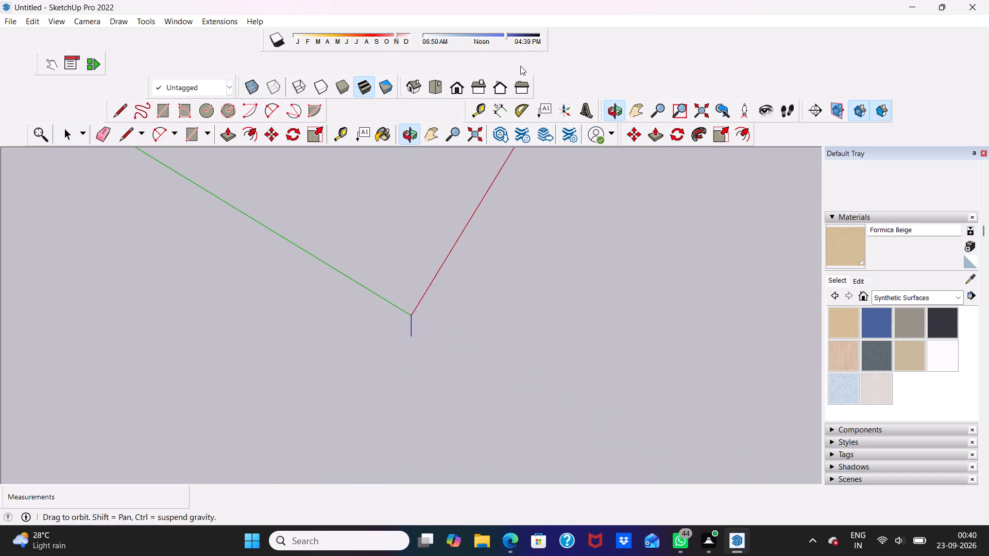
scroll(447, 137, up, 1)
Return to the front view and examine the space on all sides of the axes origin for the house model.
drag(458, 83, 463, 82)
scroll(445, 115, down, 9)
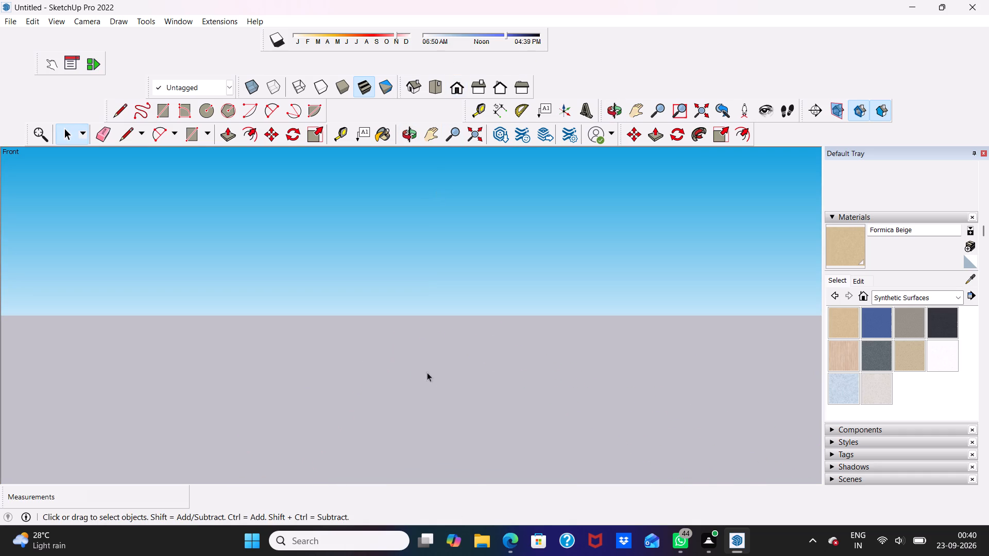
scroll(427, 372, down, 20)
scroll(427, 372, down, 7)
scroll(360, 173, up, 1)
scroll(257, 183, down, 8)
scroll(213, 254, down, 9)
scroll(65, 149, down, 12)
middle_drag(327, 316, 242, 405)
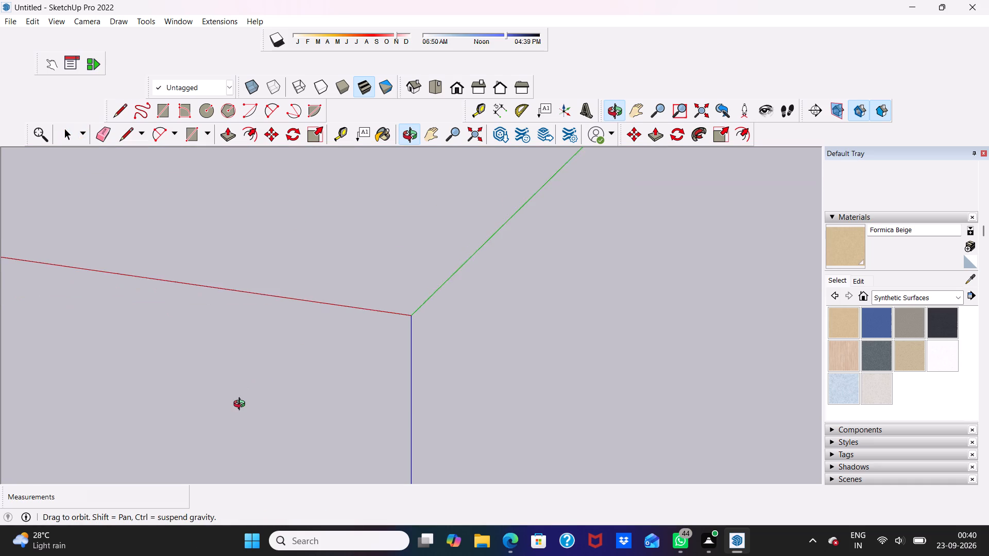
middle_drag(242, 405, 351, 386)
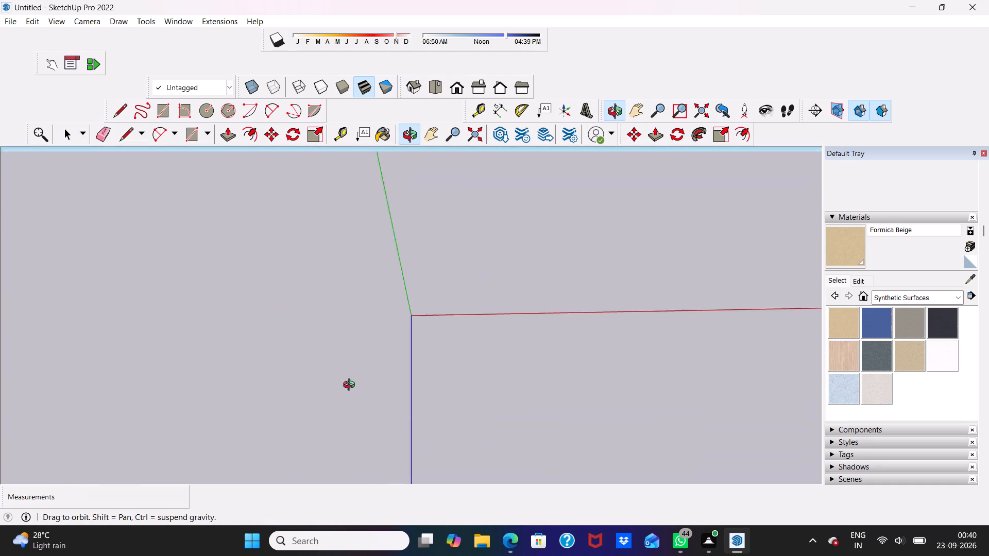
middle_drag(351, 386, 770, 299)
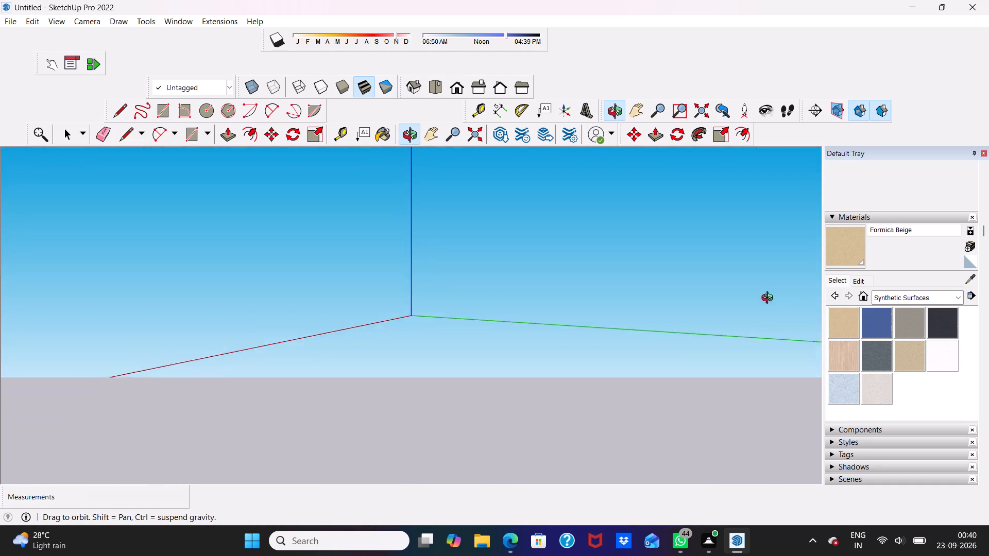
middle_drag(770, 299, 15, 309)
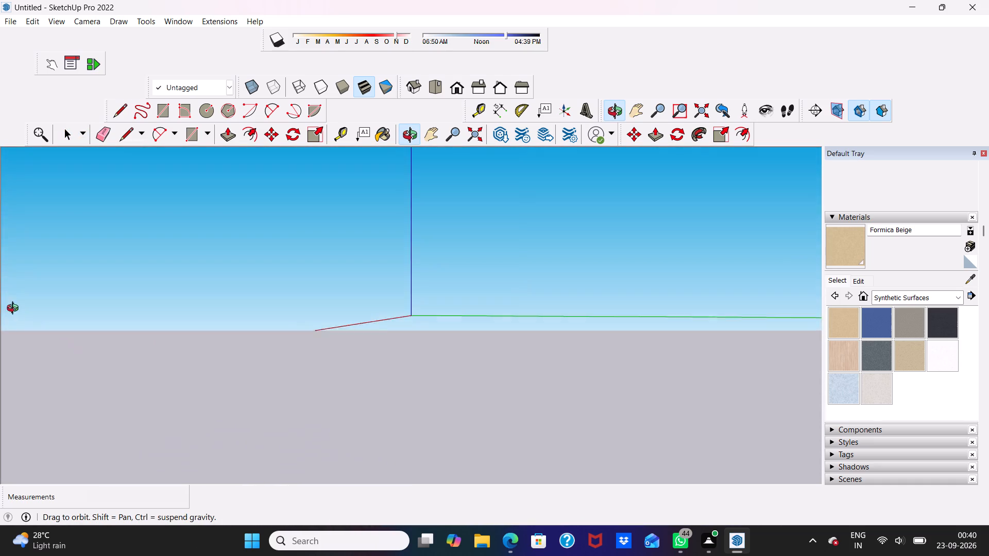
middle_drag(15, 309, 75, 152)
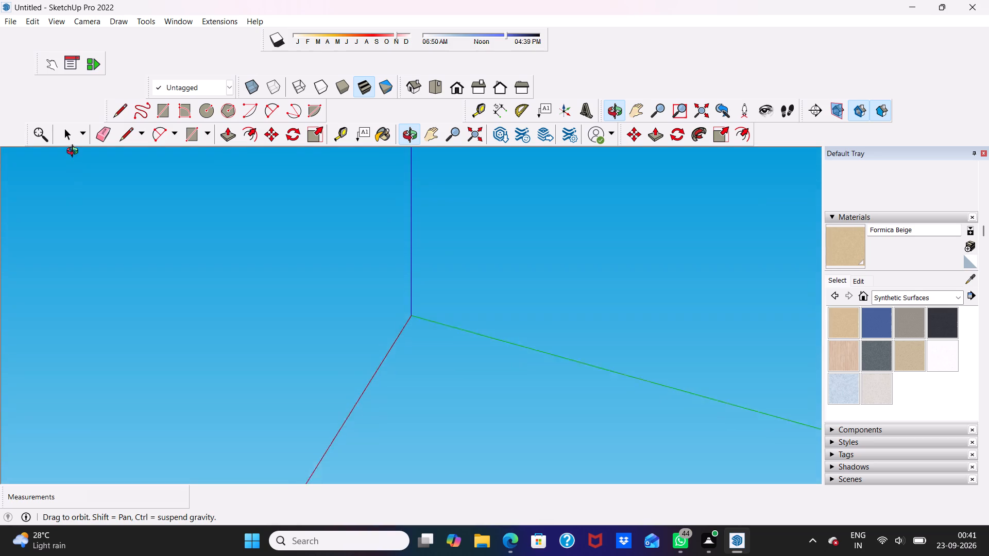
middle_drag(75, 152, 51, 42)
scroll(248, 314, down, 11)
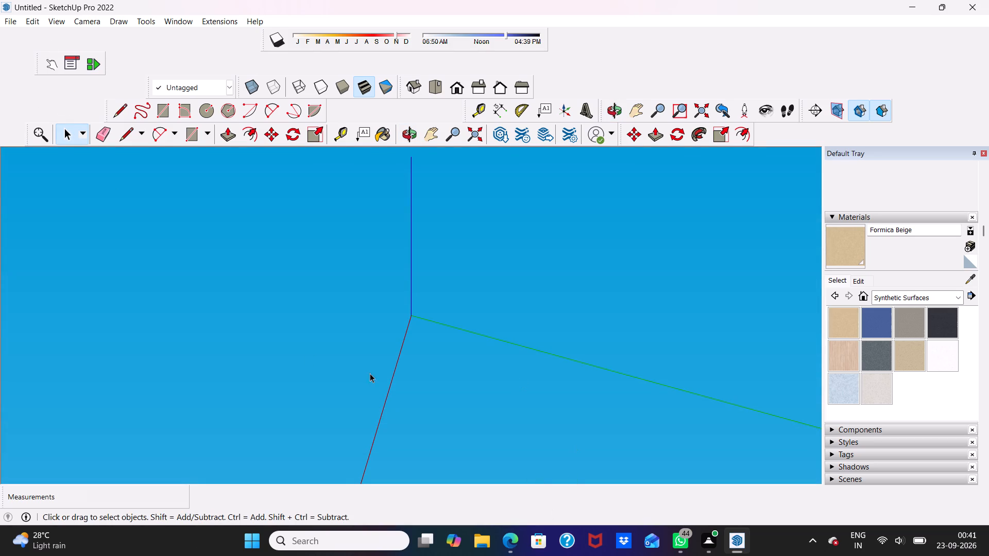
scroll(365, 411, up, 2)
Look for the house model from the front view and the top view with orbited angles, ending in the front view.
click(462, 81)
scroll(528, 292, down, 4)
scroll(538, 320, down, 20)
scroll(538, 320, down, 10)
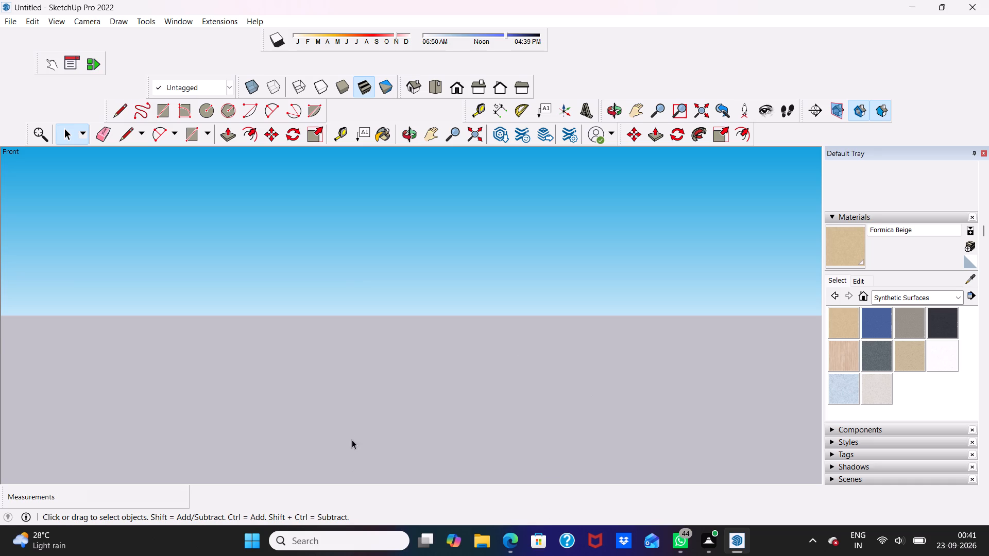
middle_drag(349, 433, 394, 463)
middle_drag(394, 463, 394, 462)
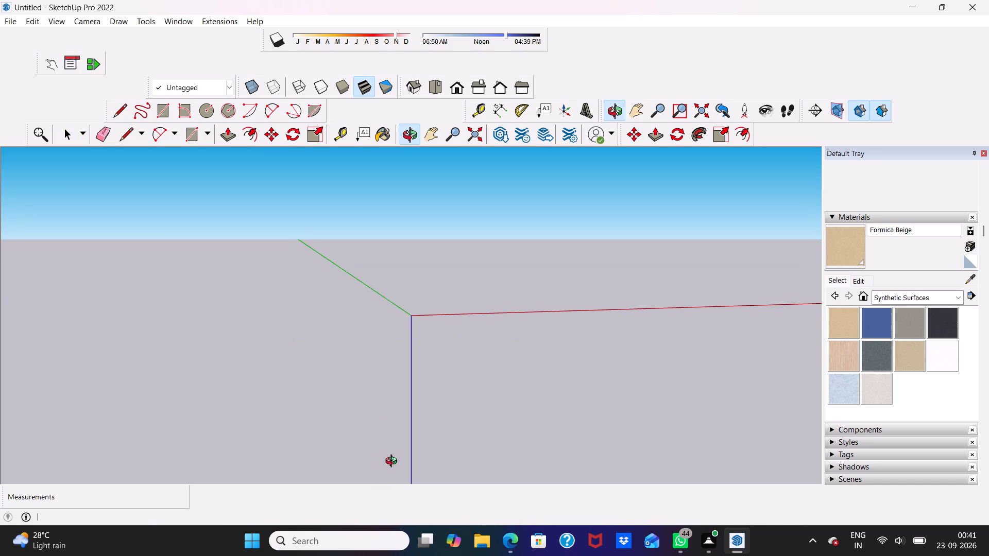
middle_drag(394, 462, 387, 384)
click(434, 78)
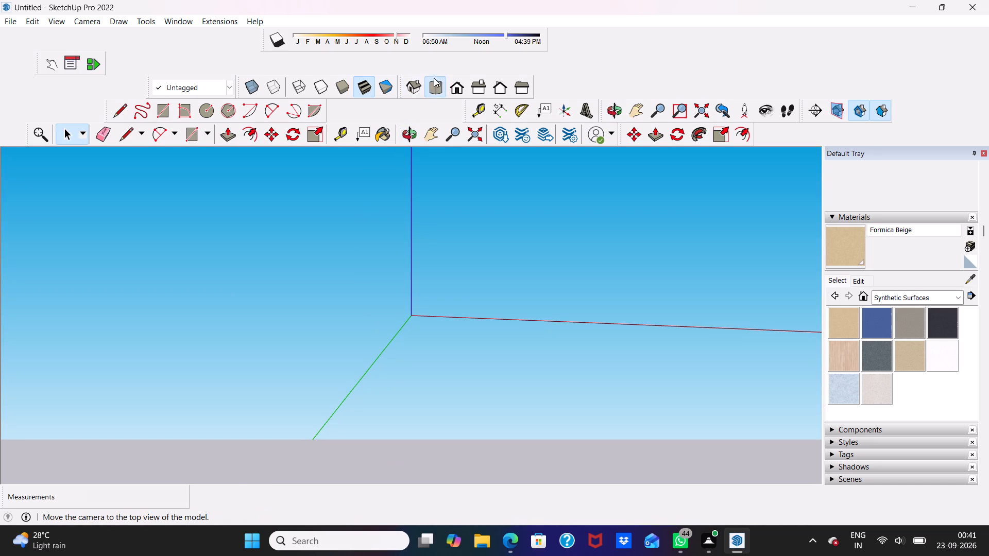
scroll(426, 390, down, 5)
scroll(462, 415, down, 20)
scroll(462, 415, down, 2)
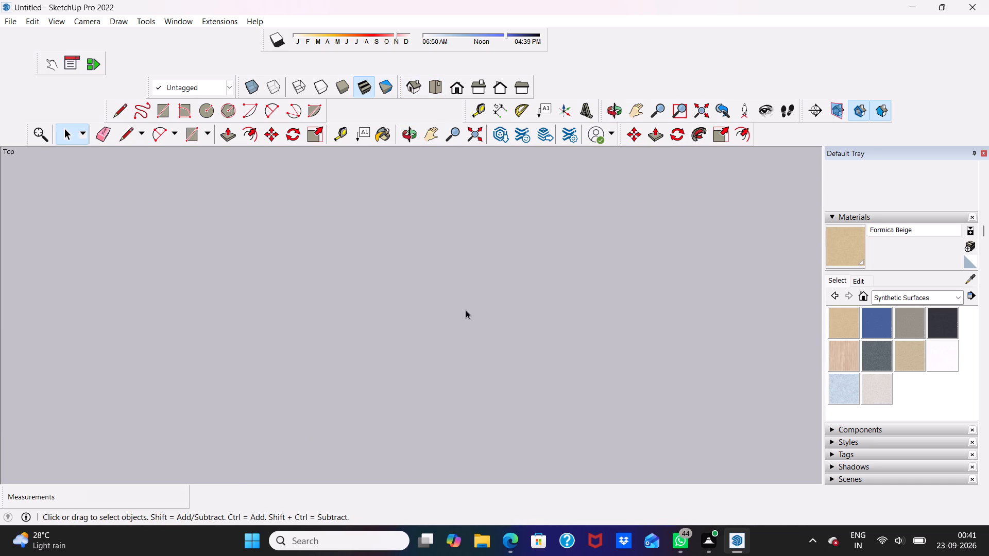
scroll(466, 310, down, 11)
scroll(359, 279, up, 1)
scroll(349, 306, down, 6)
middle_drag(377, 301, 263, 378)
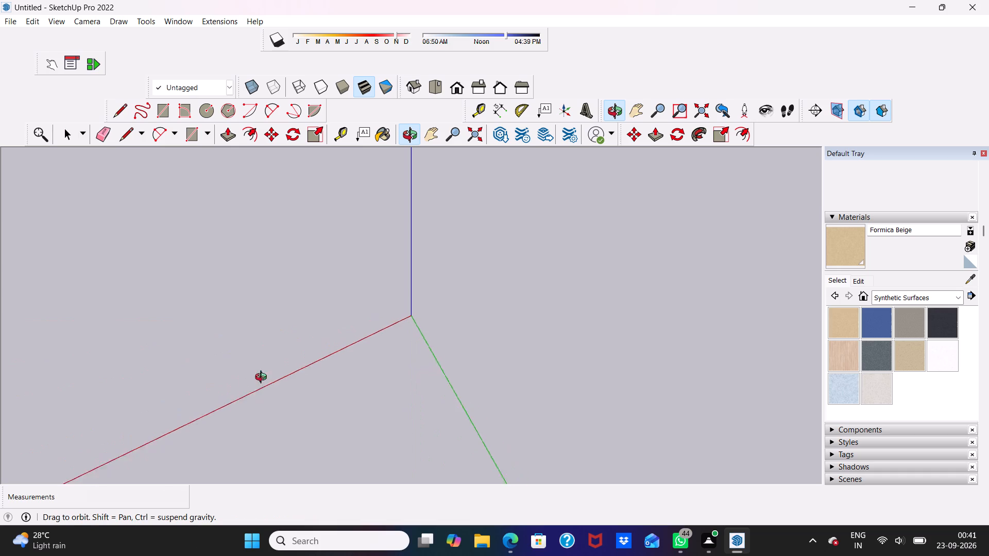
middle_drag(263, 378, 410, 241)
click(455, 80)
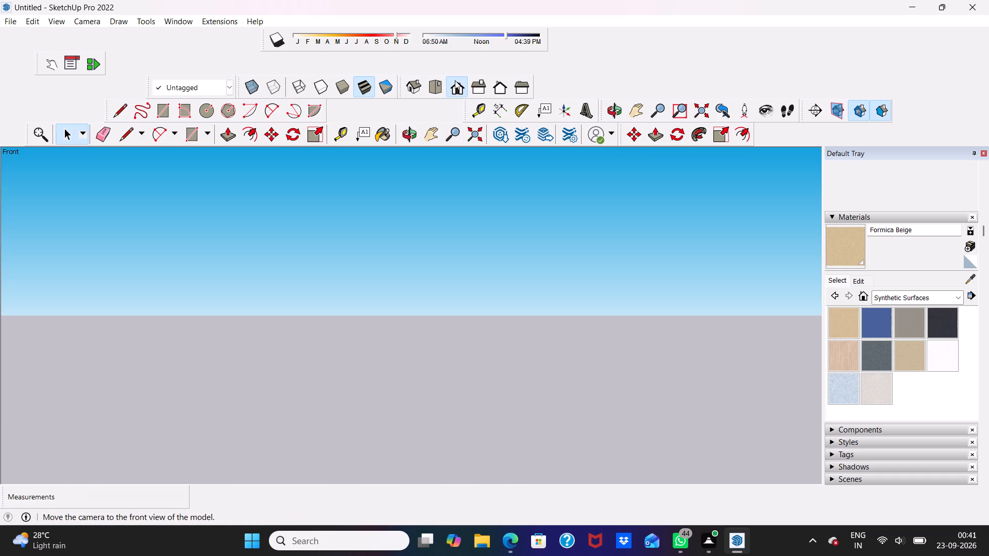
scroll(443, 106, down, 17)
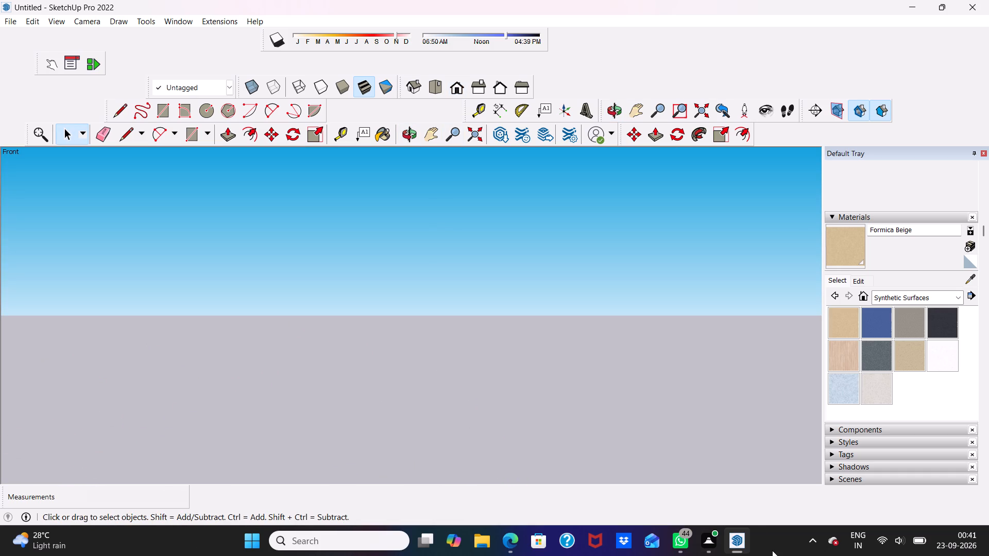
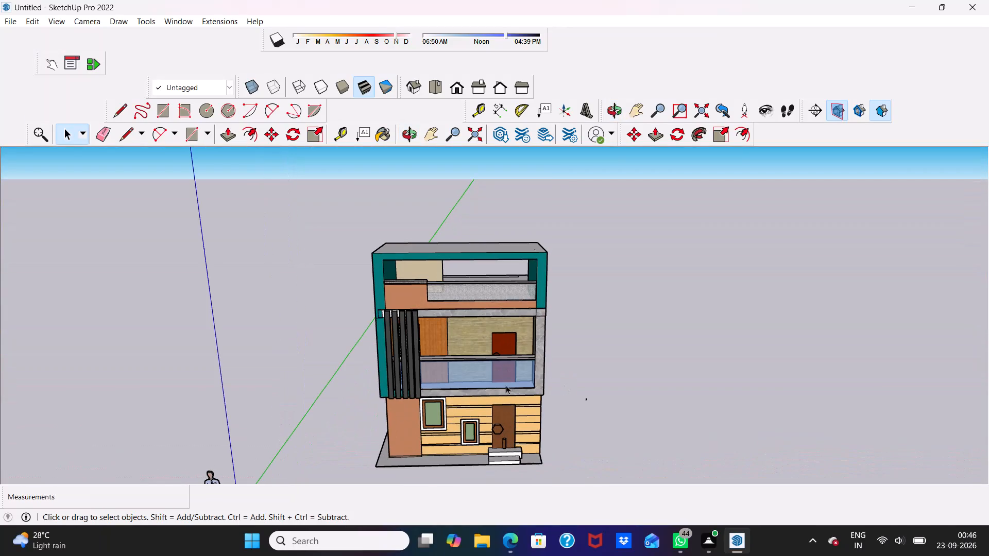
Import the SHRUB model from Downloads and place it on the plinth below the small window, beside the entrance steps.
middle_drag(509, 390, 474, 378)
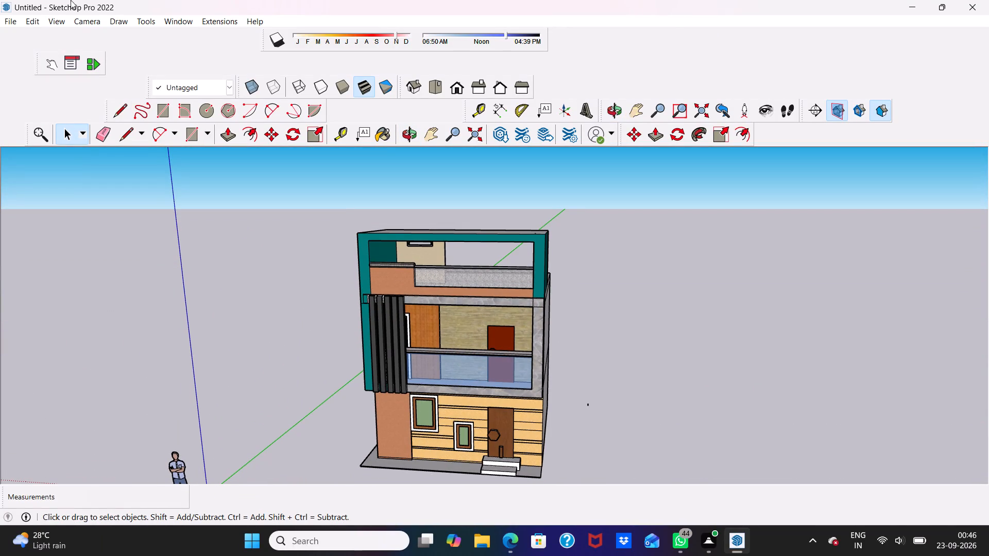
click(11, 20)
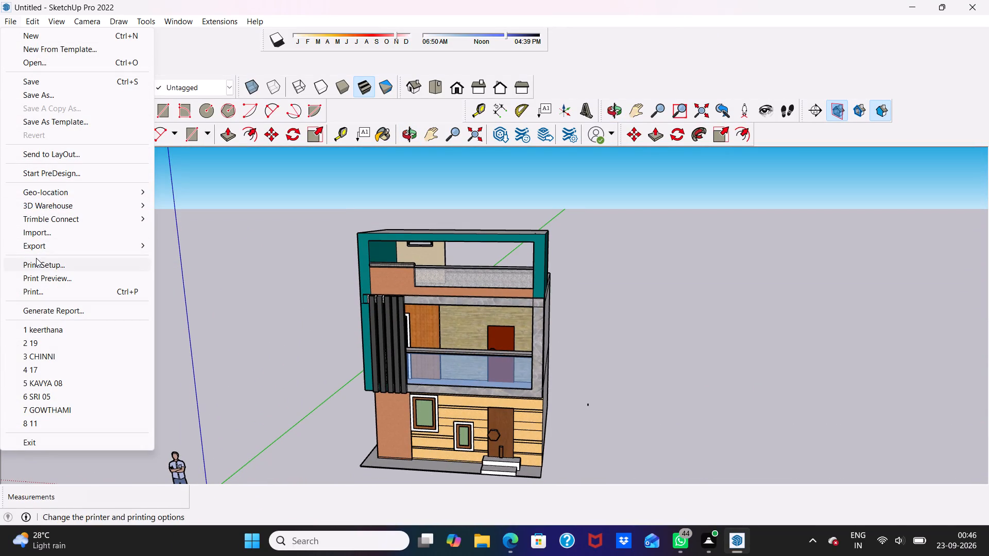
click(52, 229)
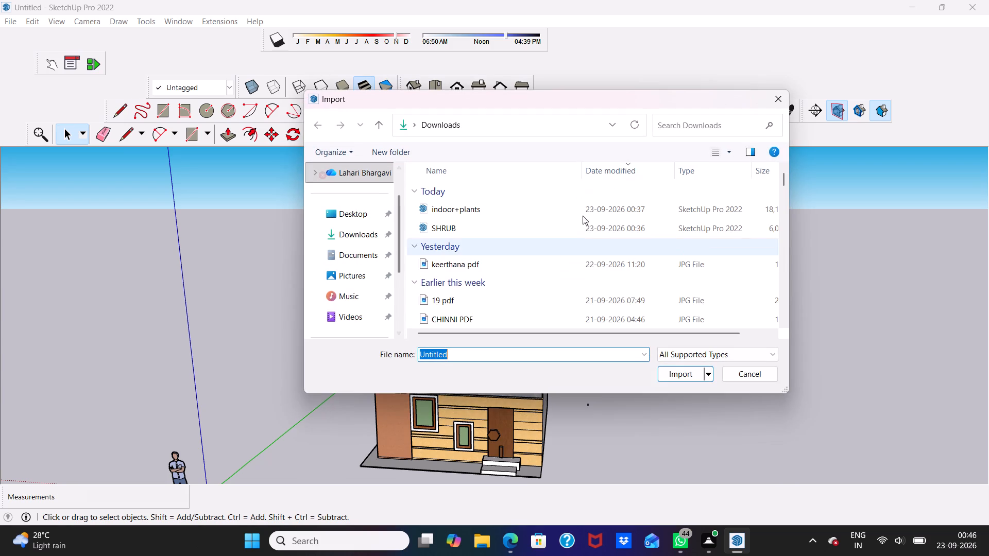
click(459, 235)
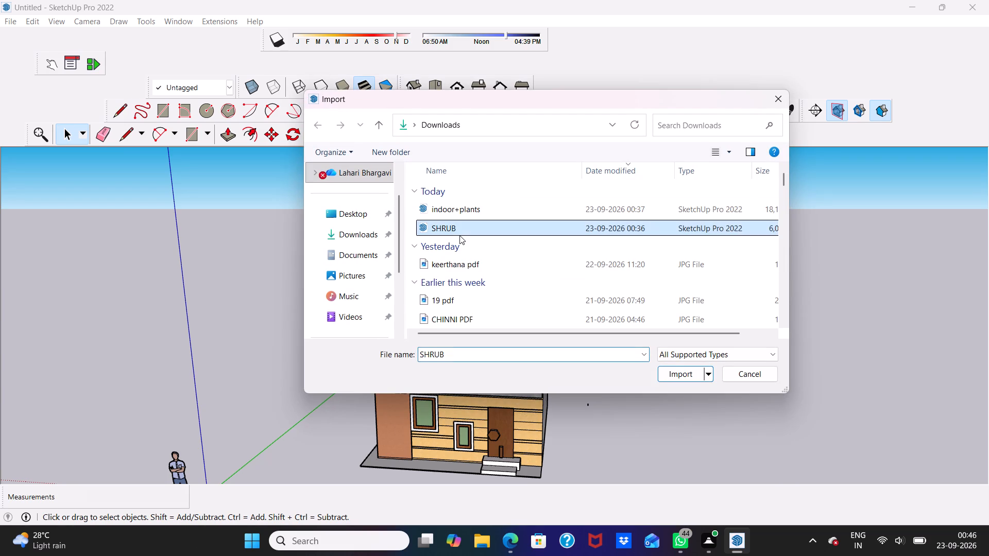
click(685, 368)
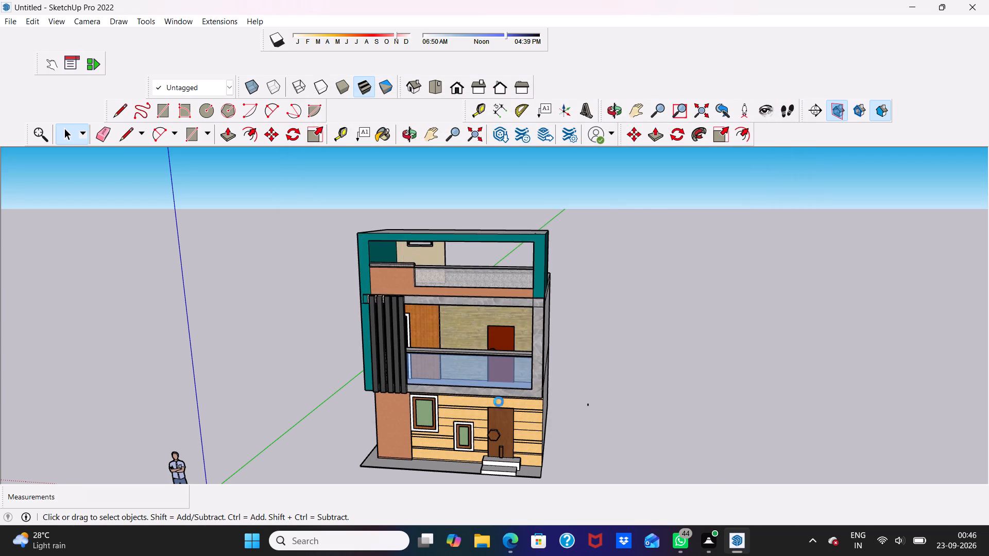
click(606, 317)
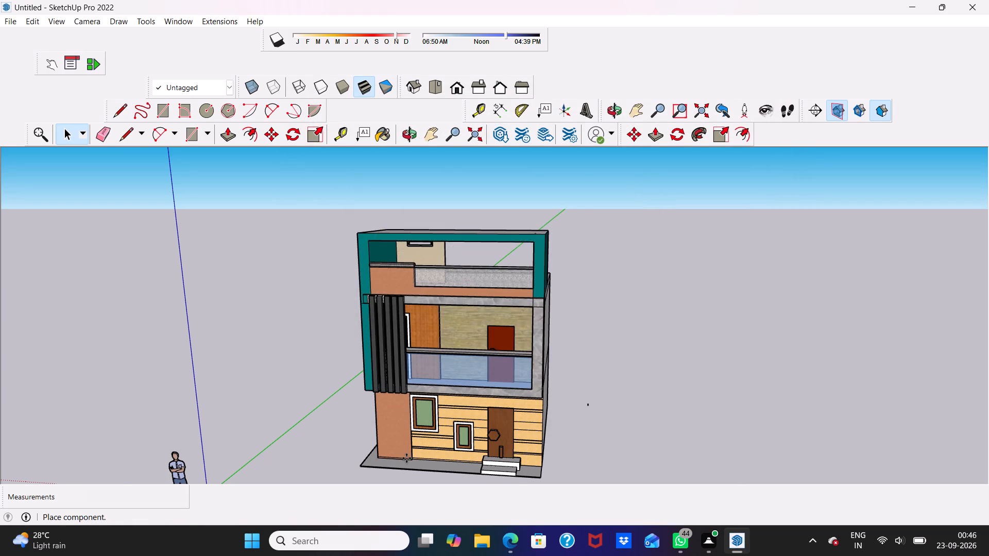
scroll(406, 458, up, 2)
scroll(358, 476, up, 10)
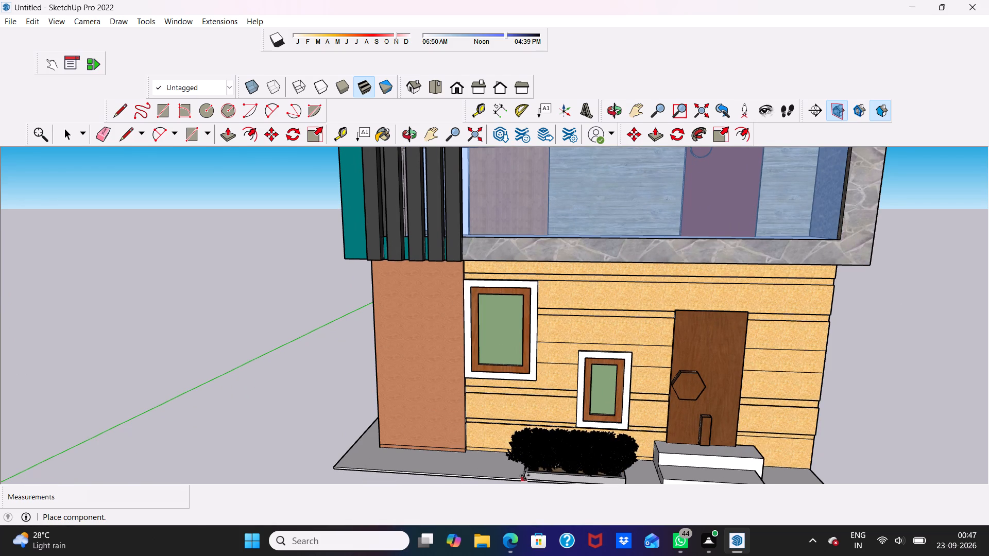
click(523, 478)
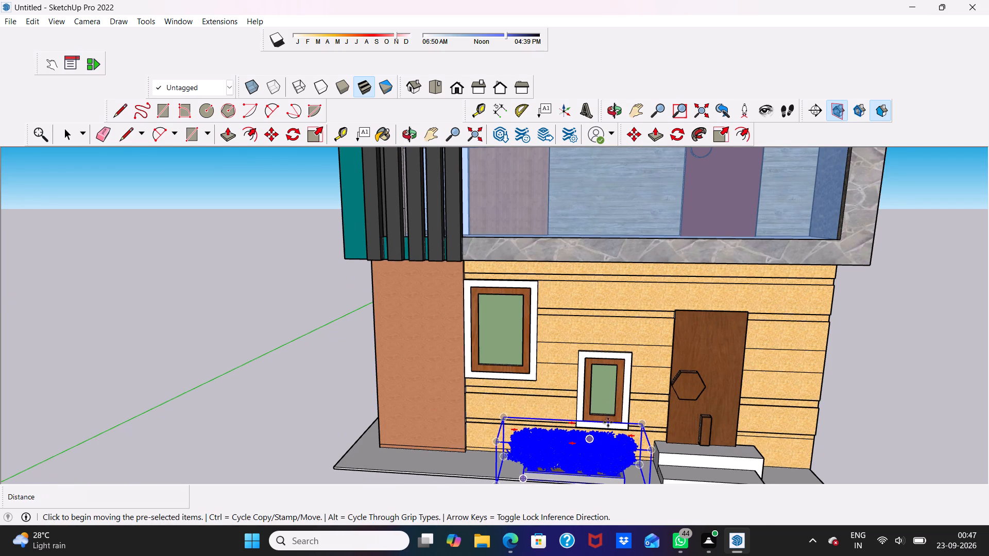
Enlarge the placed shrub planter uniformly with Scale so it spans most of the wall between the corner block and steps.
scroll(659, 389, up, 3)
scroll(476, 345, down, 2)
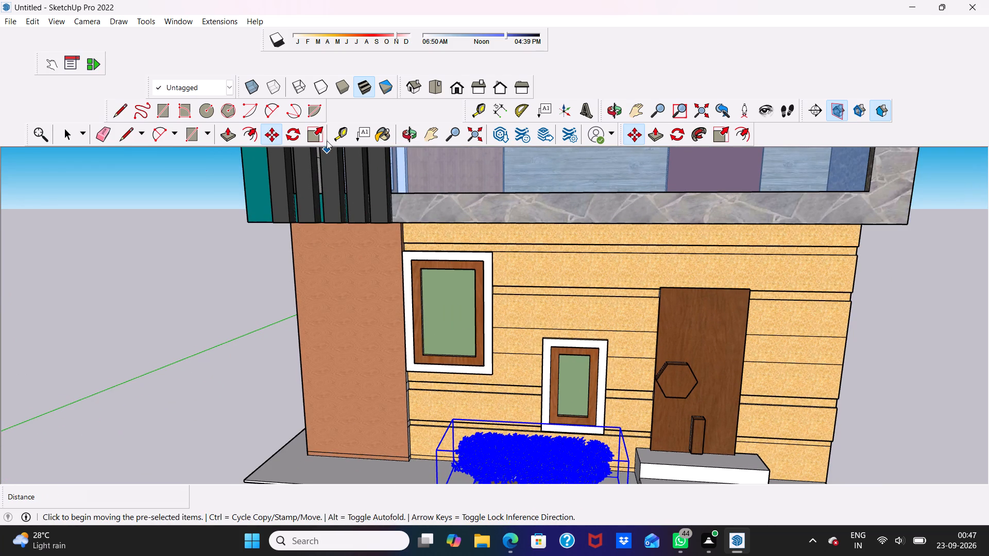
click(317, 135)
scroll(480, 194, down, 3)
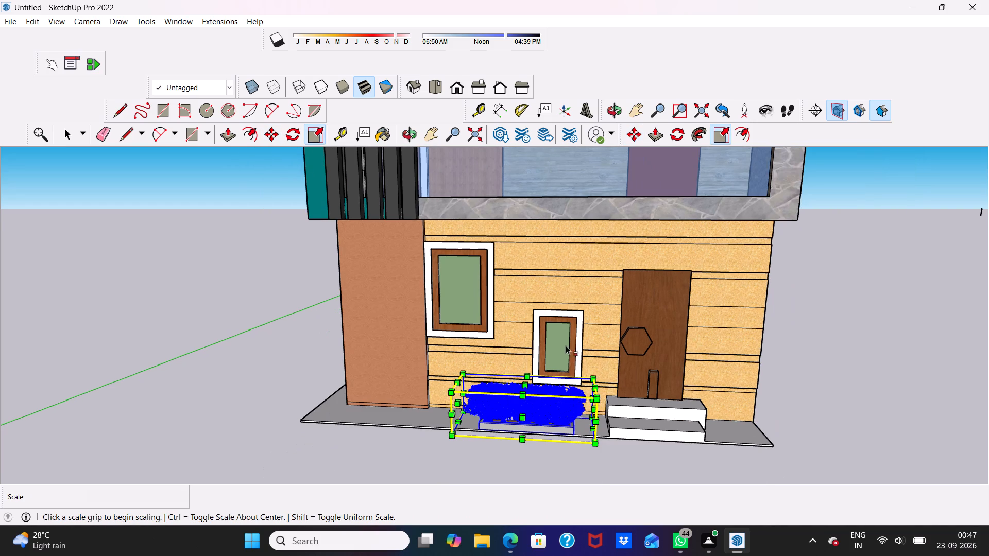
scroll(571, 367, up, 2)
drag(600, 378, 617, 351)
scroll(503, 412, up, 3)
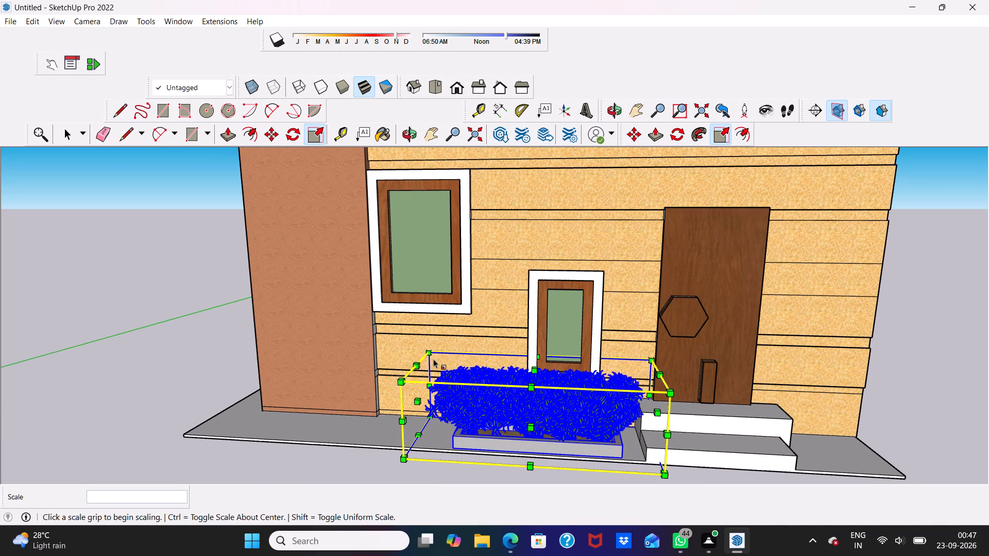
drag(429, 352, 364, 352)
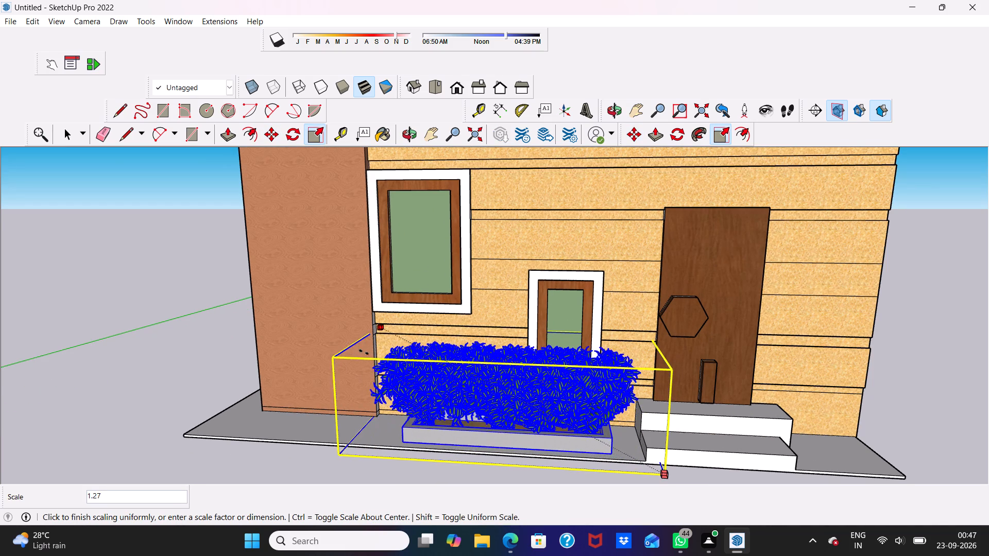
drag(364, 352, 344, 355)
Stretch the shrub planter along the red axis toward the entrance steps by about 1.10, then clear the selection.
scroll(583, 409, up, 1)
scroll(659, 398, up, 1)
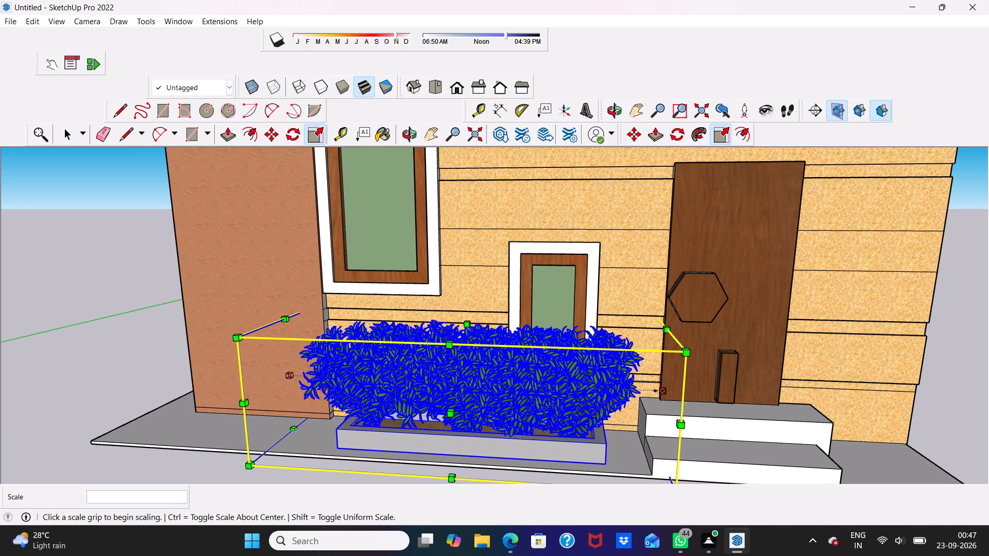
drag(659, 391, 692, 389)
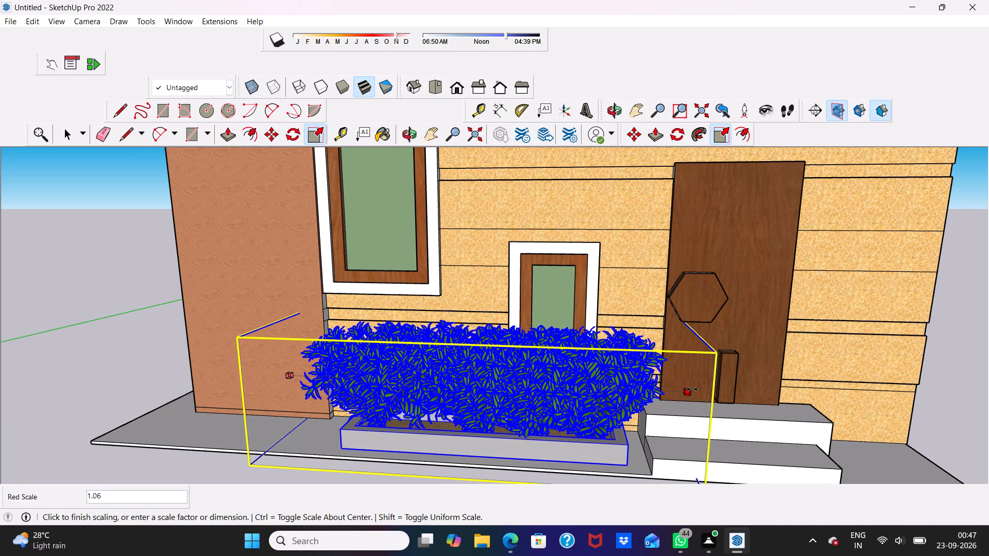
drag(692, 389, 704, 385)
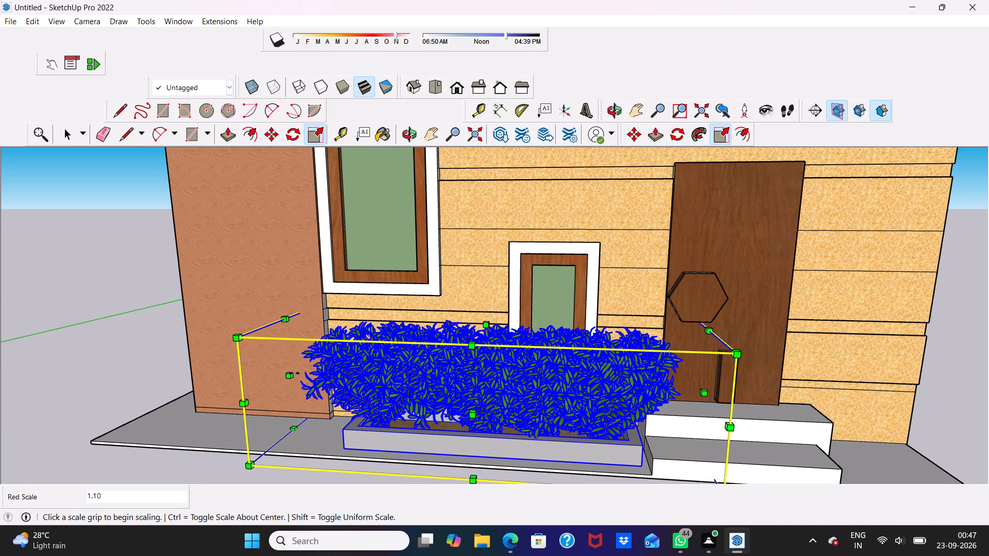
drag(292, 373, 246, 367)
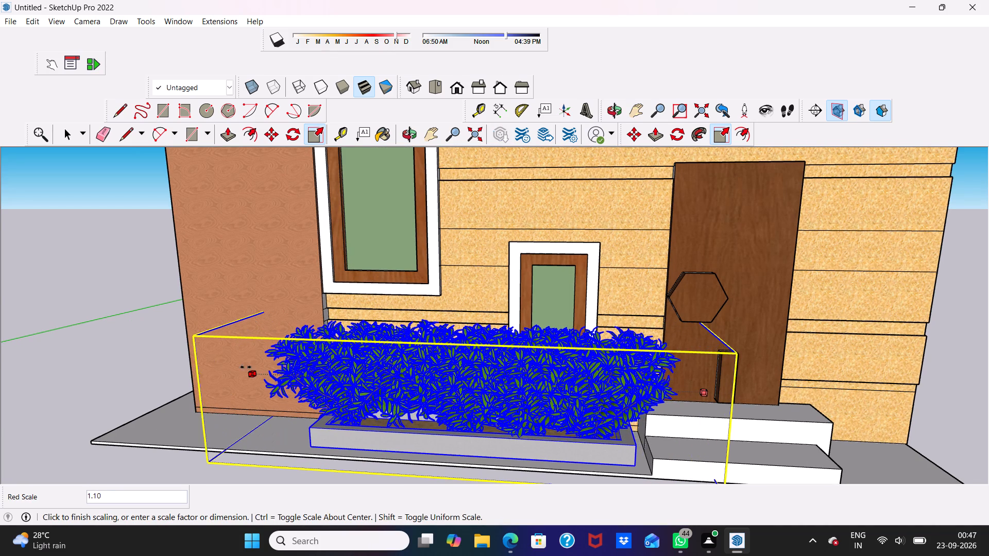
drag(246, 367, 259, 364)
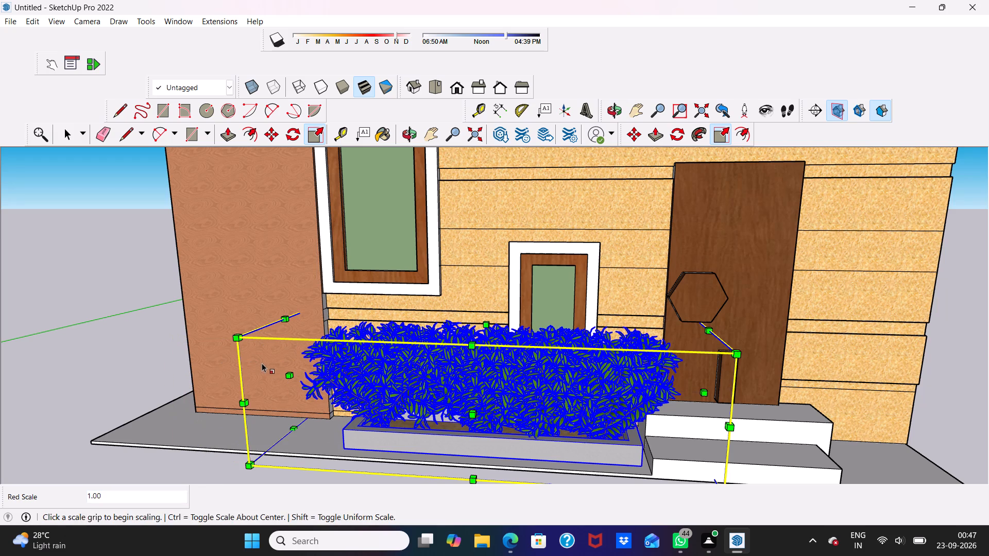
key(space)
click(116, 361)
Examine the shrub planter's size and position against the house from low, raised and standard front views.
scroll(116, 361, down, 8)
scroll(418, 366, down, 2)
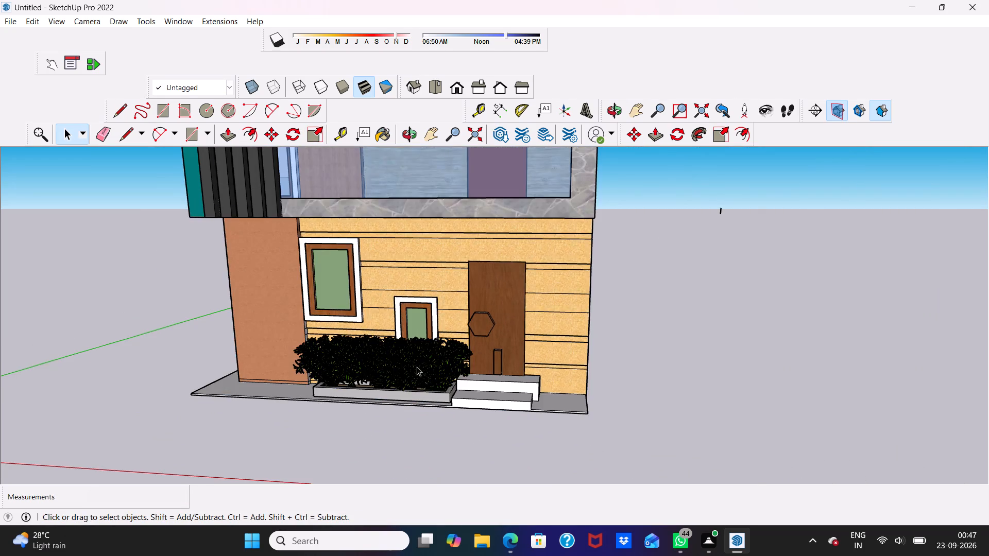
middle_drag(417, 367, 478, 398)
scroll(478, 397, up, 3)
middle_drag(424, 342, 354, 236)
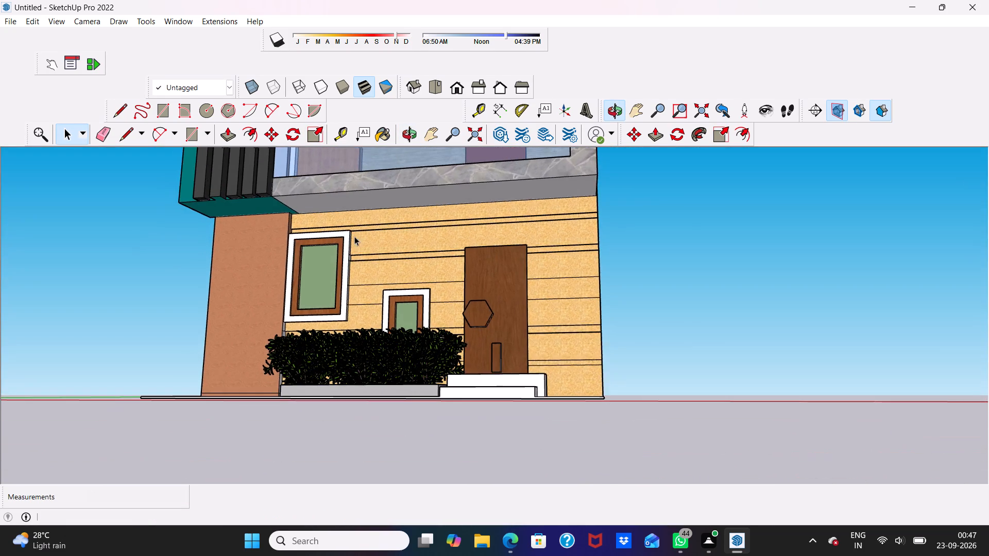
scroll(378, 286, up, 5)
scroll(415, 328, down, 6)
middle_drag(446, 347, 438, 388)
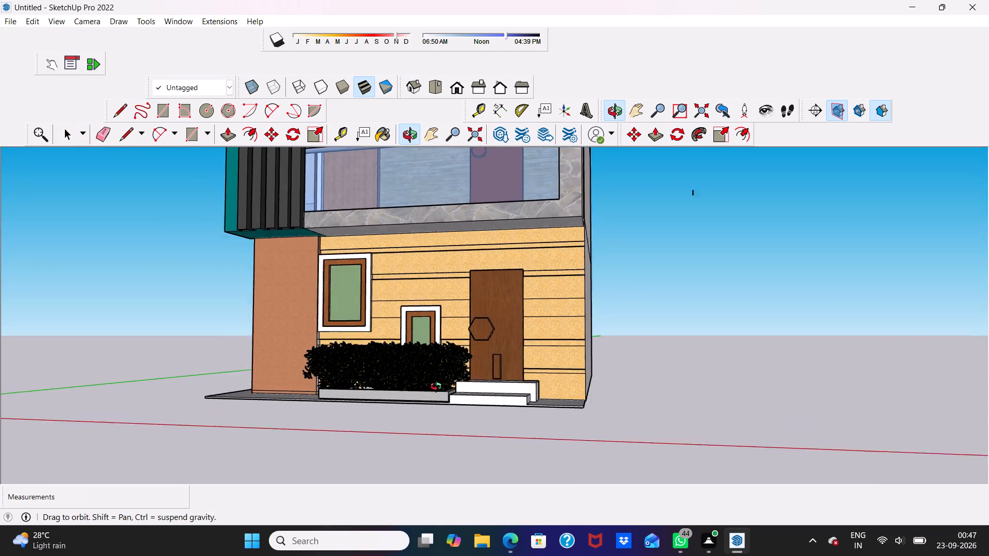
middle_drag(438, 388, 505, 446)
scroll(496, 414, up, 1)
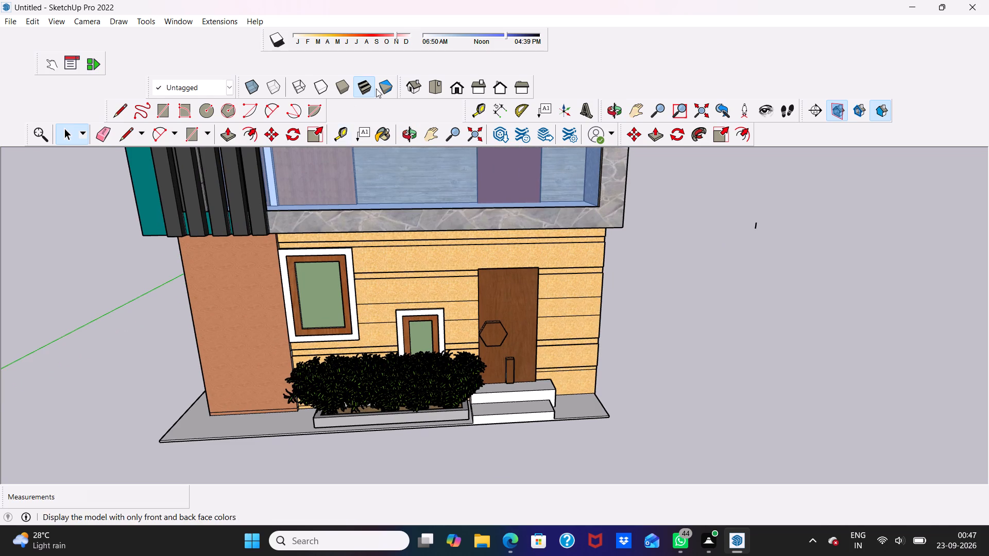
click(448, 84)
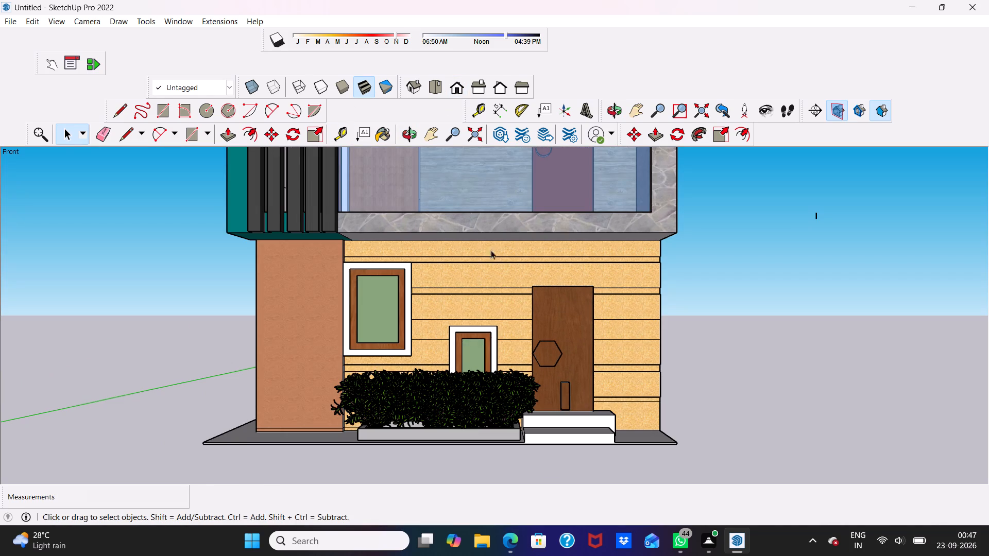
scroll(517, 231, down, 15)
middle_drag(541, 197, 517, 360)
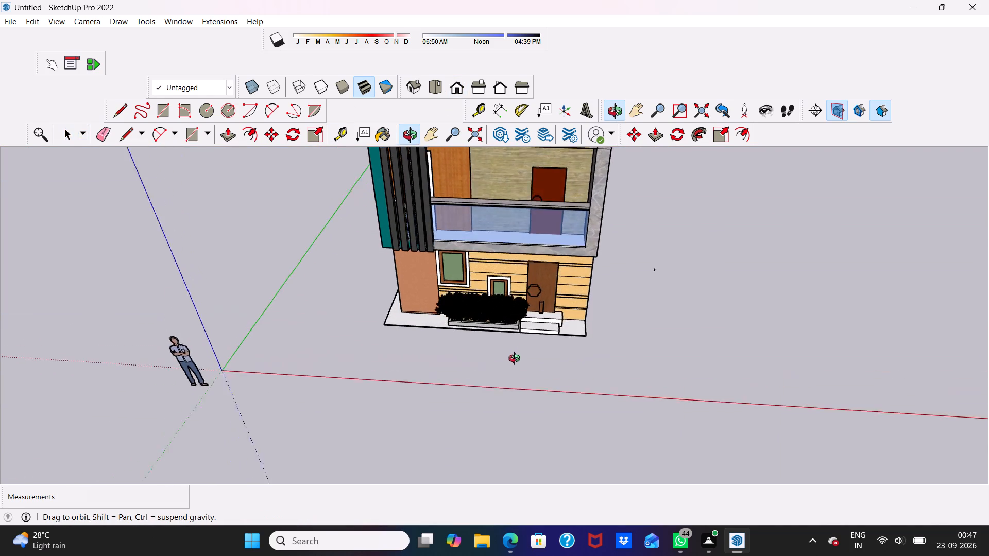
middle_drag(517, 360, 517, 361)
scroll(503, 241, down, 4)
middle_drag(513, 300, 571, 177)
click(457, 81)
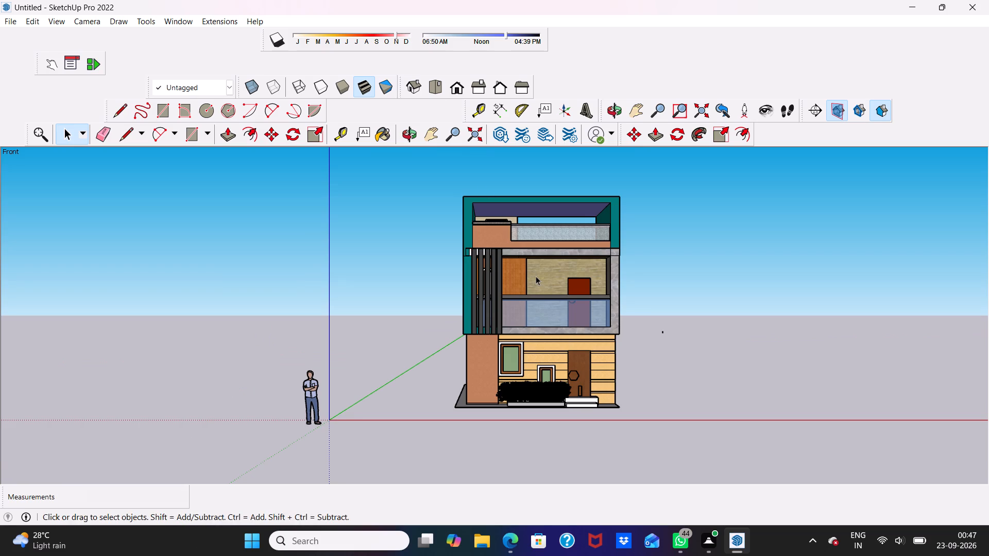
scroll(538, 278, up, 2)
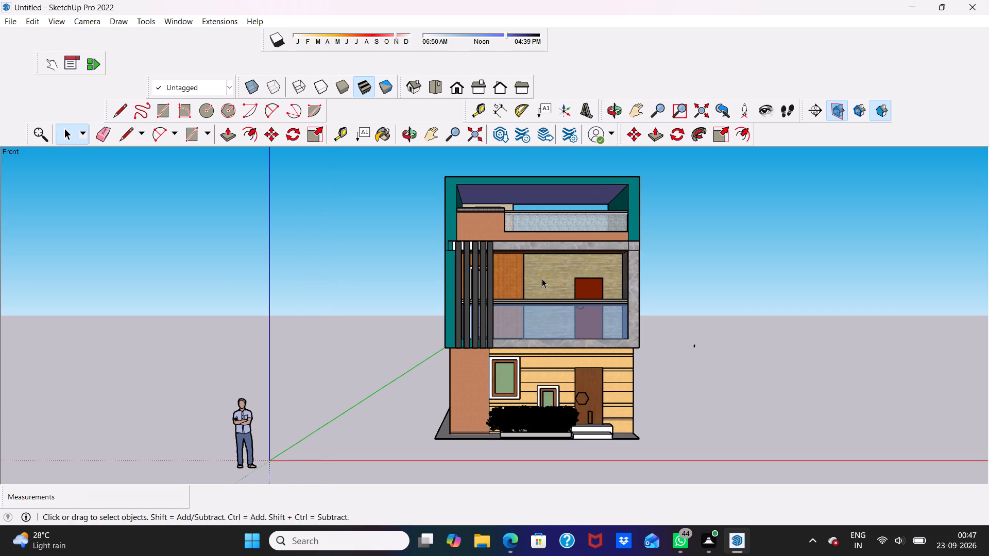
scroll(542, 279, up, 2)
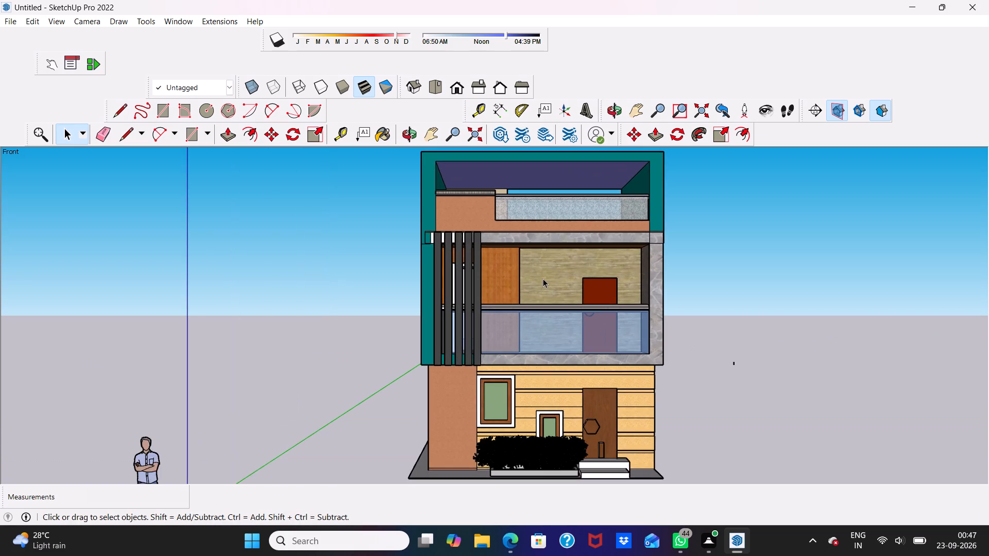
scroll(547, 278, down, 6)
scroll(556, 378, up, 14)
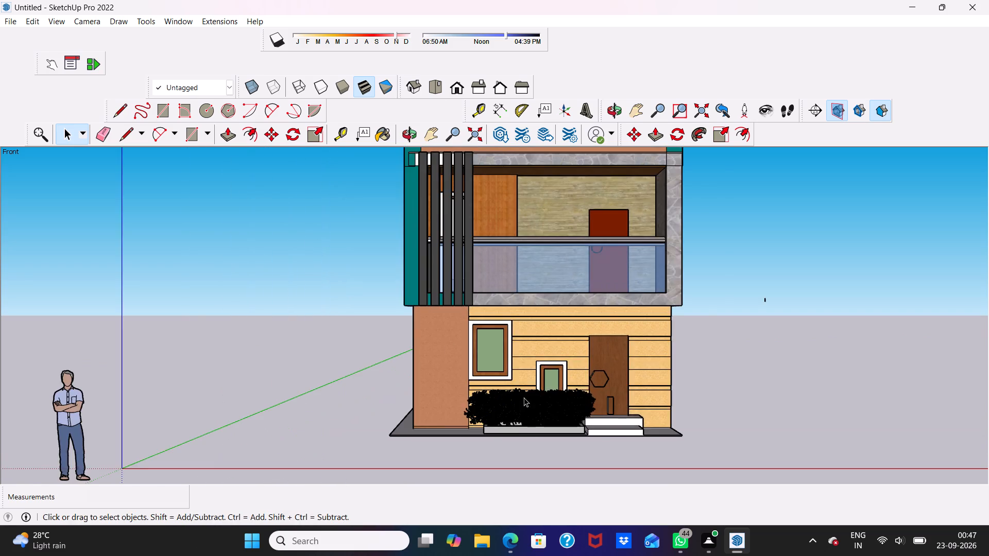
scroll(492, 410, up, 2)
scroll(564, 365, down, 3)
Select the shrub planter and scale it slightly taller along the blue axis.
middle_drag(625, 353, 590, 435)
scroll(558, 405, up, 3)
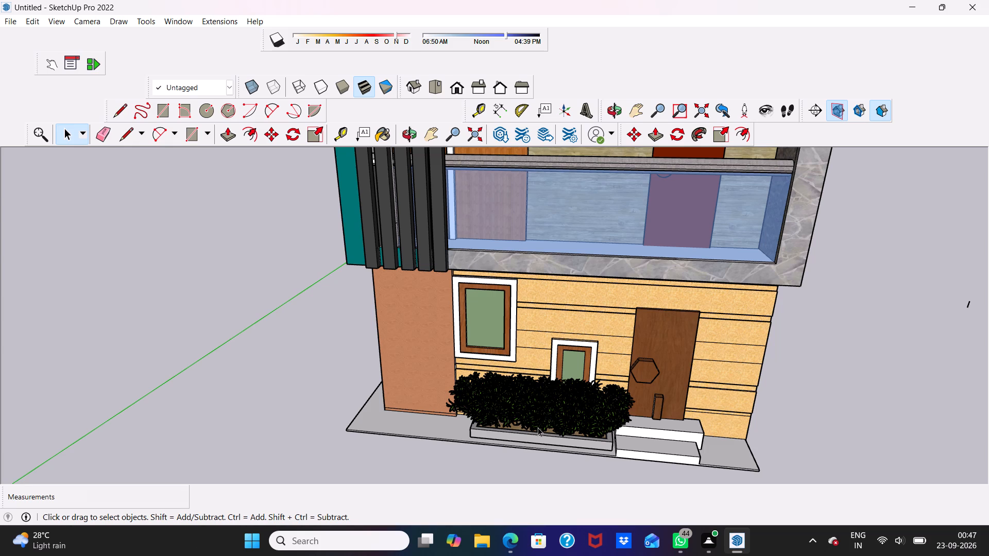
click(538, 427)
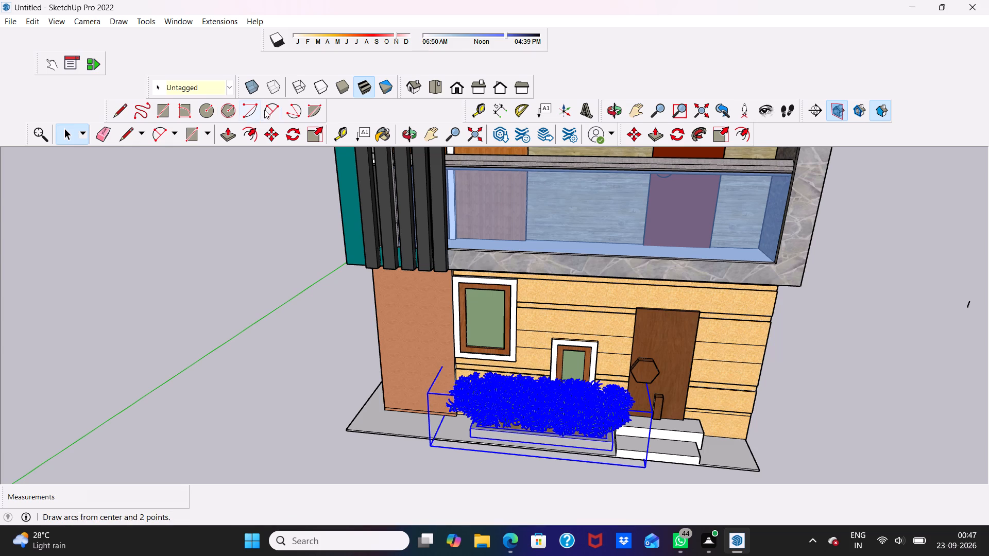
click(307, 132)
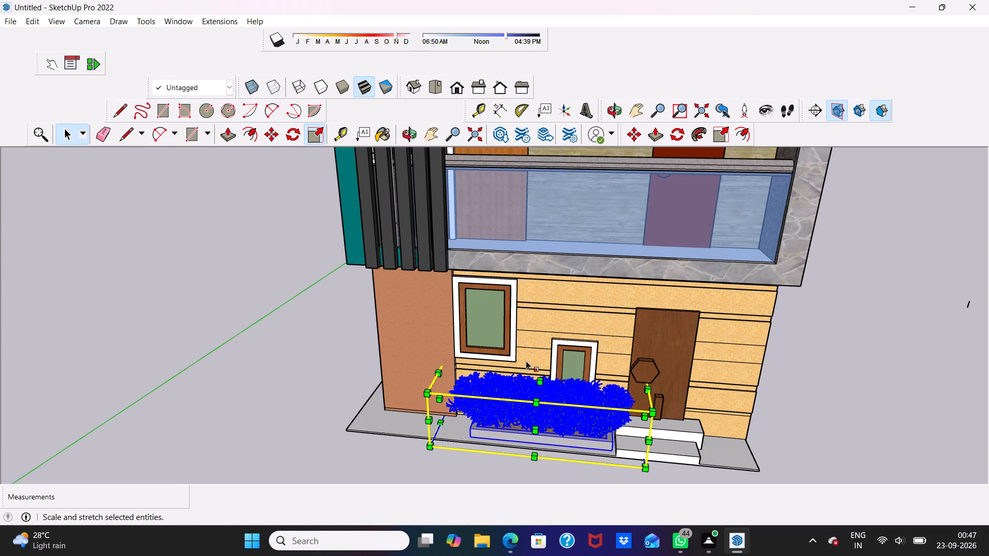
drag(540, 377, 545, 310)
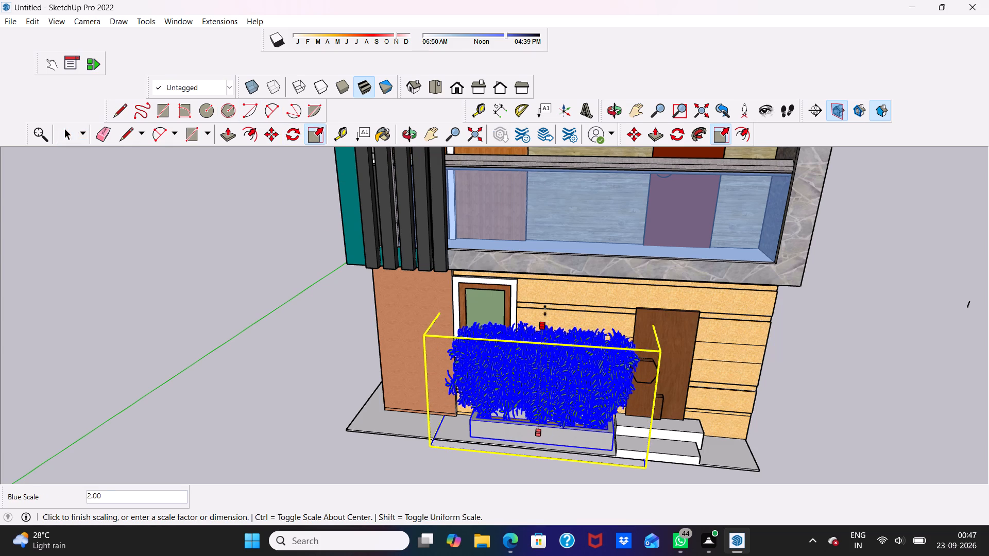
drag(545, 310, 534, 373)
scroll(534, 375, up, 3)
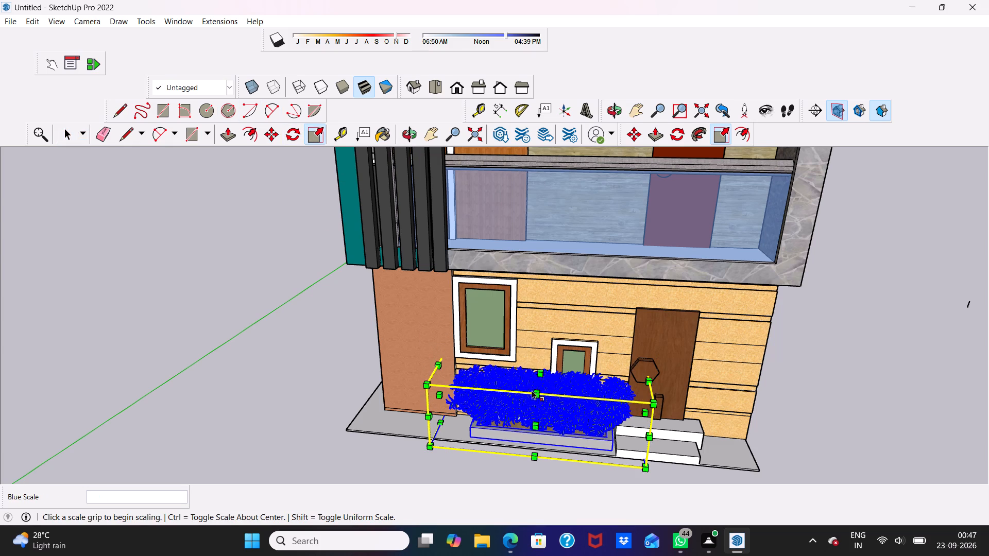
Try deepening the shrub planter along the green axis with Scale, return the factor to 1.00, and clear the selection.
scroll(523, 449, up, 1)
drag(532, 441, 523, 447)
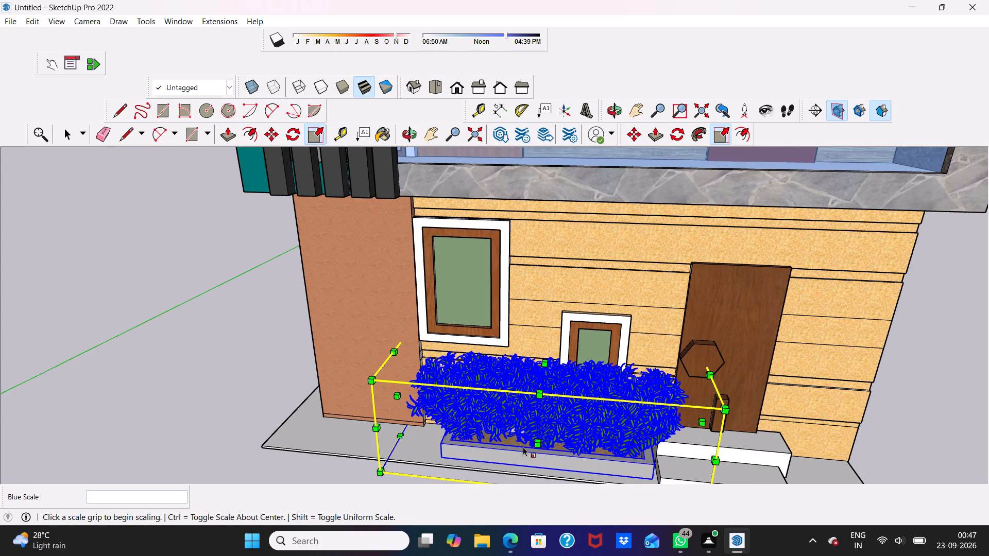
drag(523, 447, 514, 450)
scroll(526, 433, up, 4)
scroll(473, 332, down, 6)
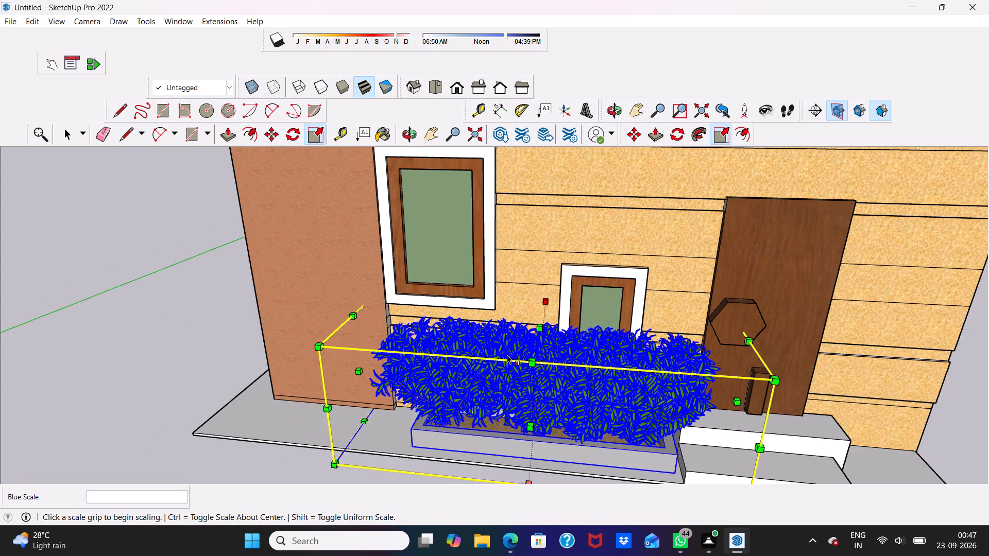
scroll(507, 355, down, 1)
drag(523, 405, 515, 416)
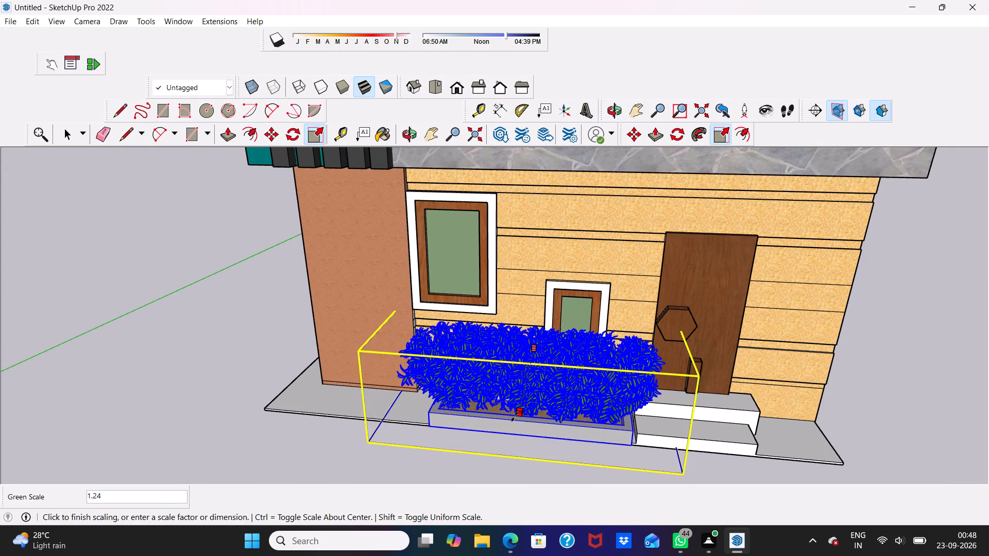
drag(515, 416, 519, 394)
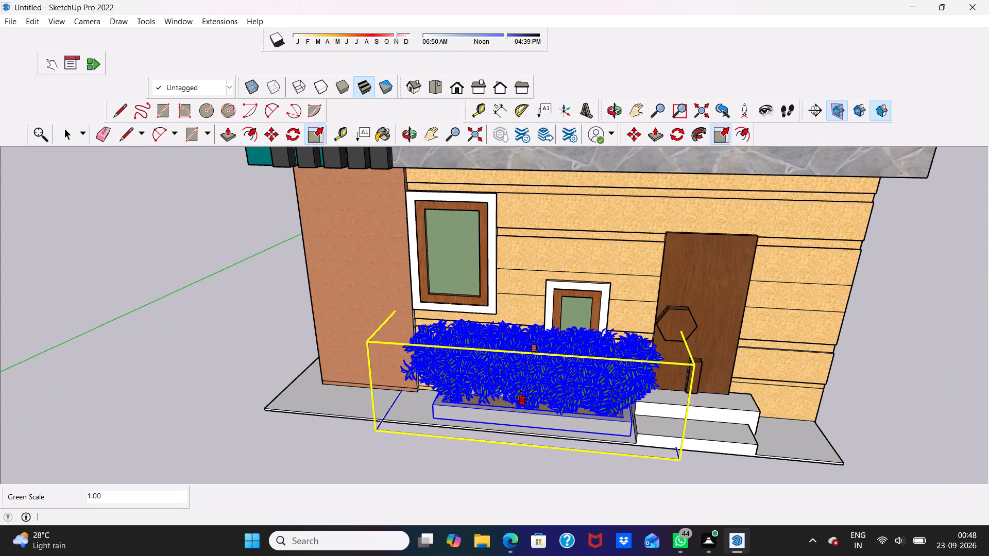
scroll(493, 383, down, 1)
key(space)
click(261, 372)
Examine the shrub planter against the ground-floor wall and entrance steps up close, at eye level and in the standard front view.
scroll(596, 391, up, 3)
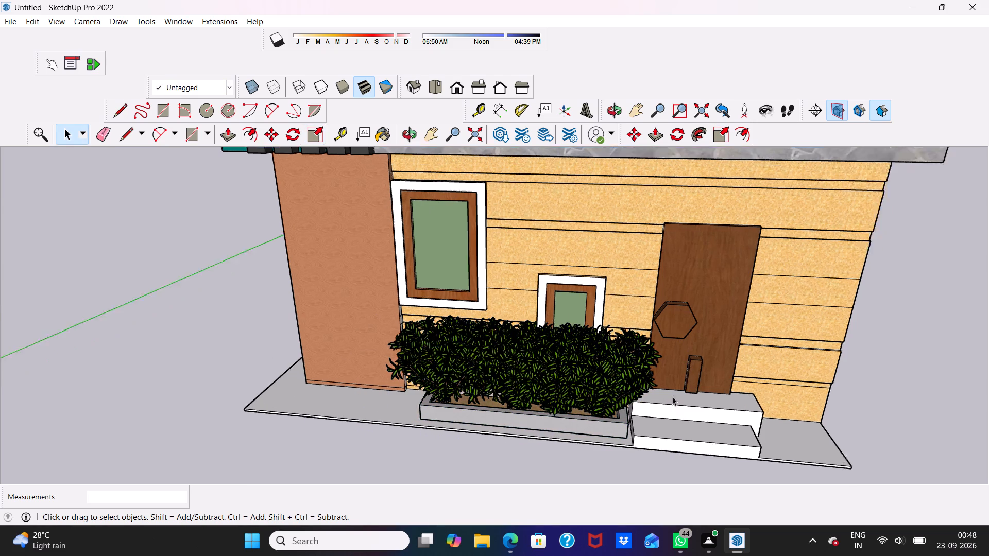
scroll(690, 388, up, 5)
scroll(395, 296, down, 12)
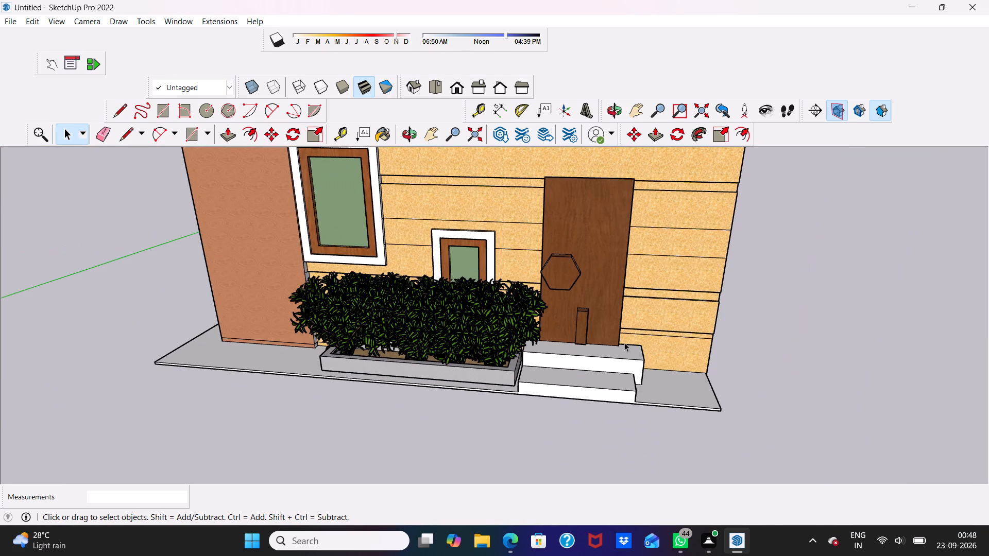
middle_drag(632, 349, 609, 302)
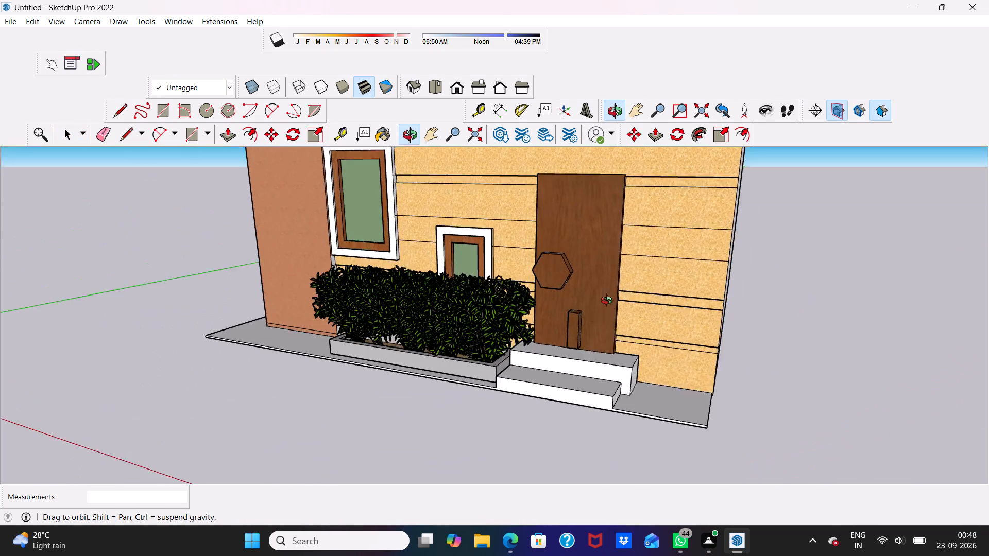
middle_drag(609, 302, 623, 279)
key(space)
click(455, 84)
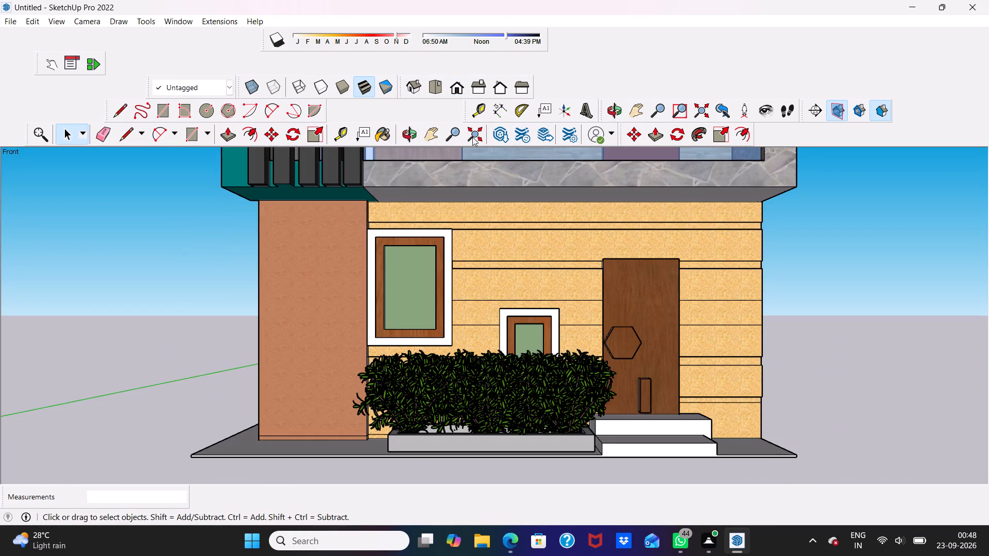
Examine the whole house with its planter from raised, top, low and standard front views.
scroll(546, 345, down, 13)
middle_drag(534, 341, 489, 509)
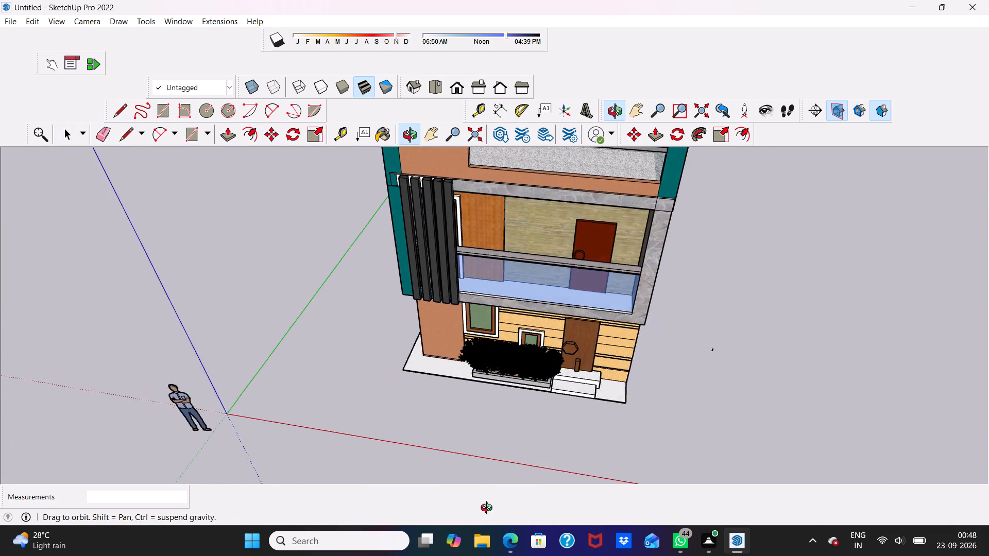
middle_drag(489, 509, 488, 510)
scroll(475, 396, up, 4)
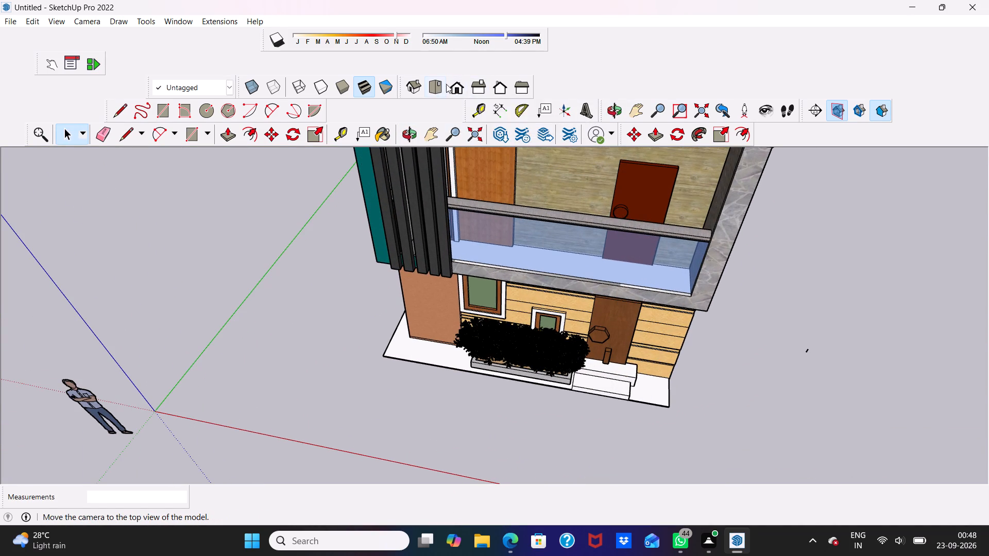
click(442, 85)
scroll(508, 225, down, 3)
middle_drag(631, 328, 630, 243)
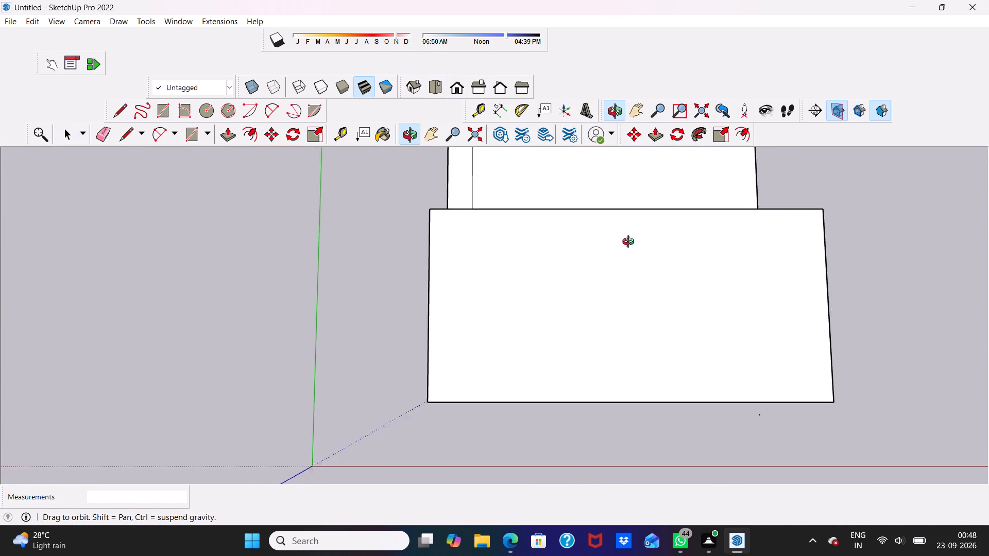
middle_drag(630, 243, 611, 90)
middle_drag(535, 345, 568, 199)
scroll(585, 263, down, 2)
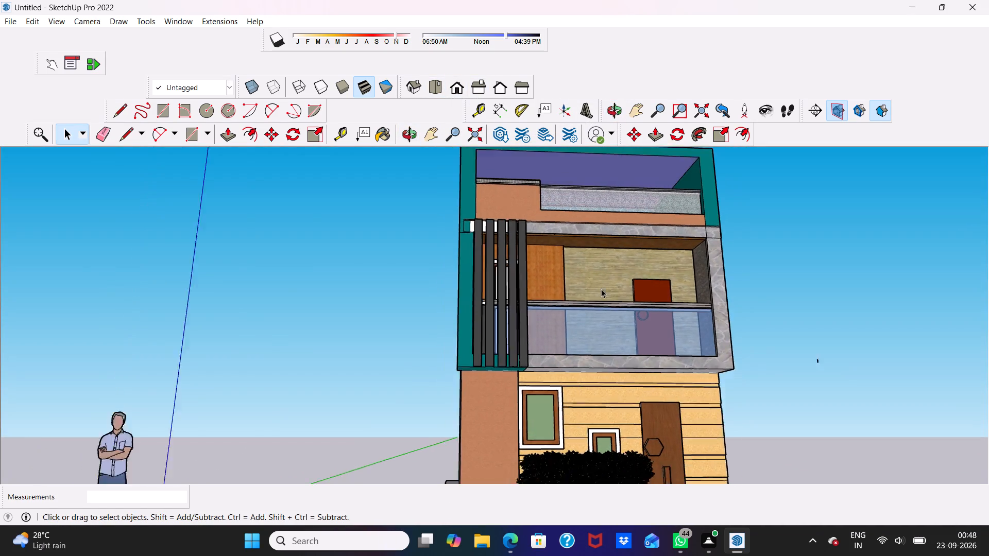
scroll(601, 289, down, 1)
middle_drag(606, 301, 545, 350)
scroll(545, 344, up, 4)
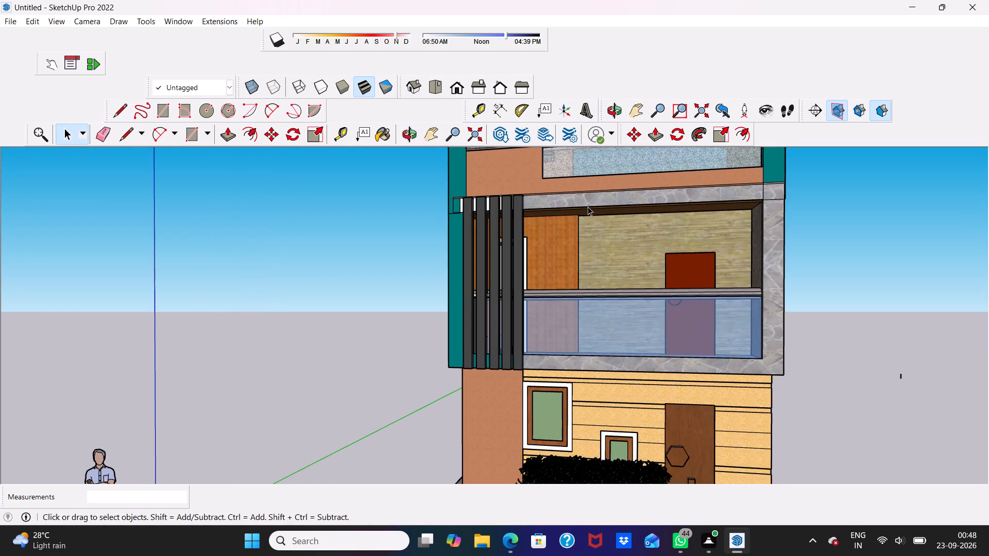
middle_drag(588, 206, 718, 401)
key(space)
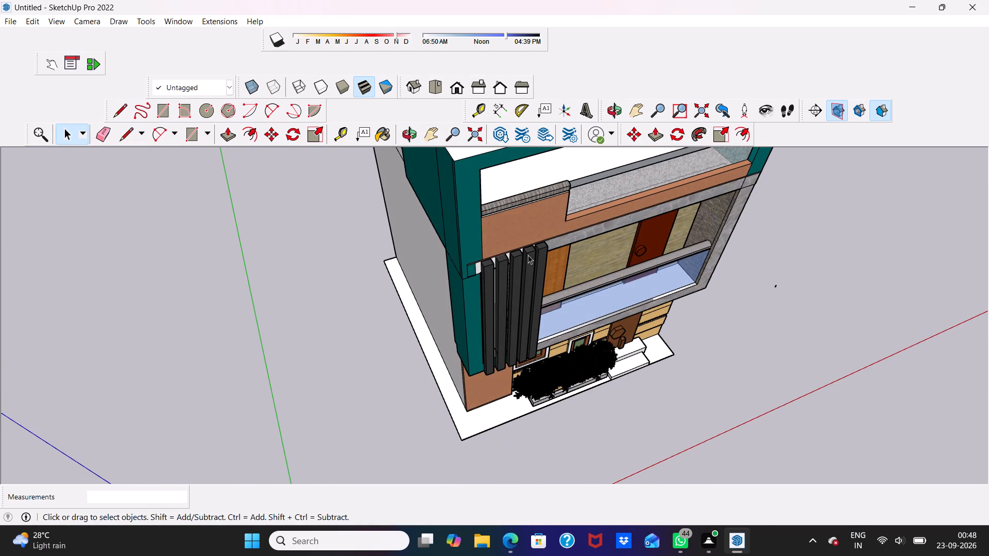
click(458, 86)
scroll(613, 345, down, 3)
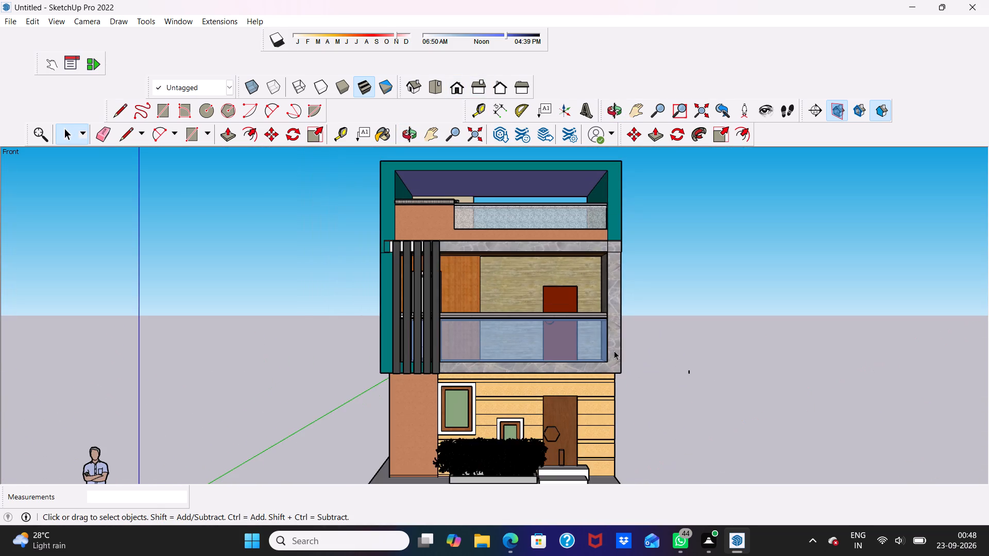
scroll(614, 351, up, 3)
scroll(550, 306, down, 1)
scroll(567, 225, down, 3)
middle_drag(578, 267, 574, 205)
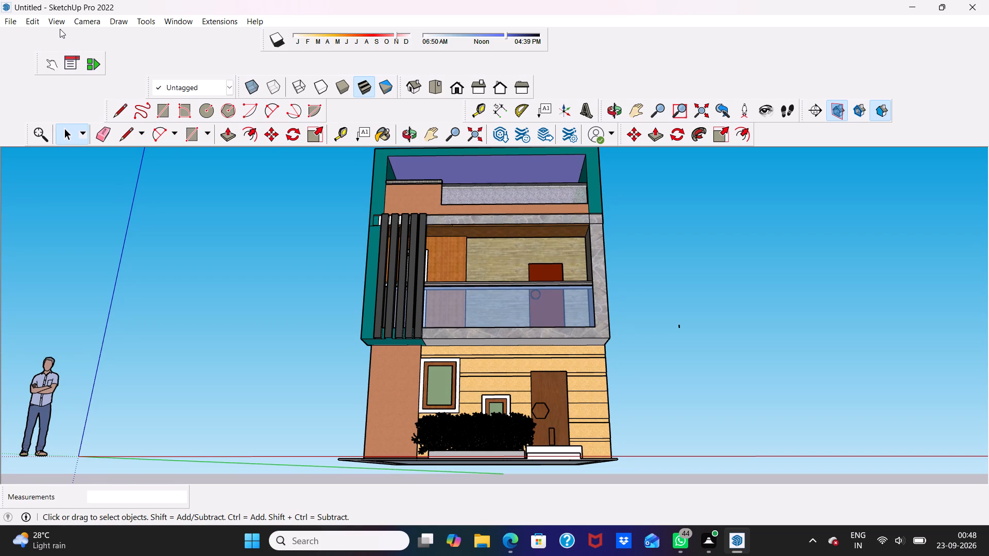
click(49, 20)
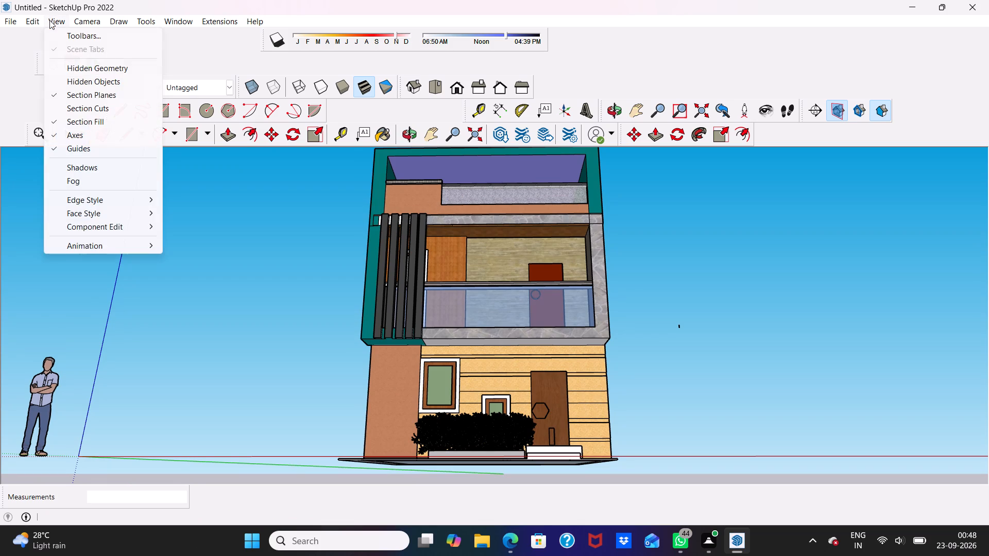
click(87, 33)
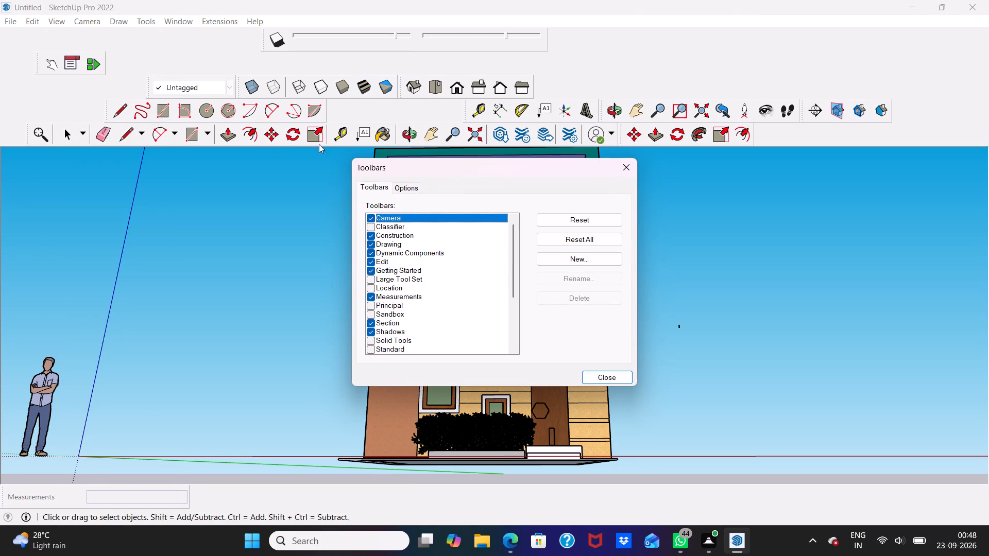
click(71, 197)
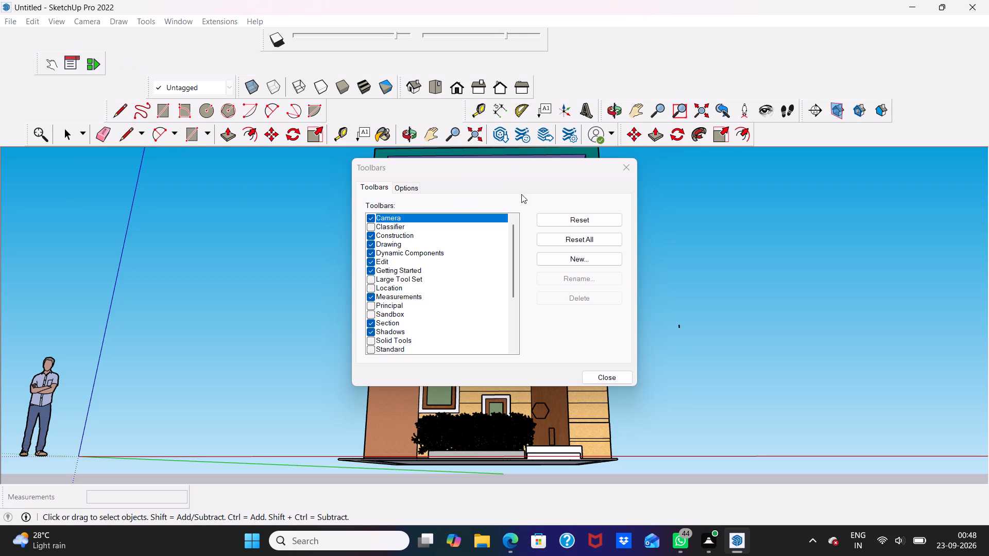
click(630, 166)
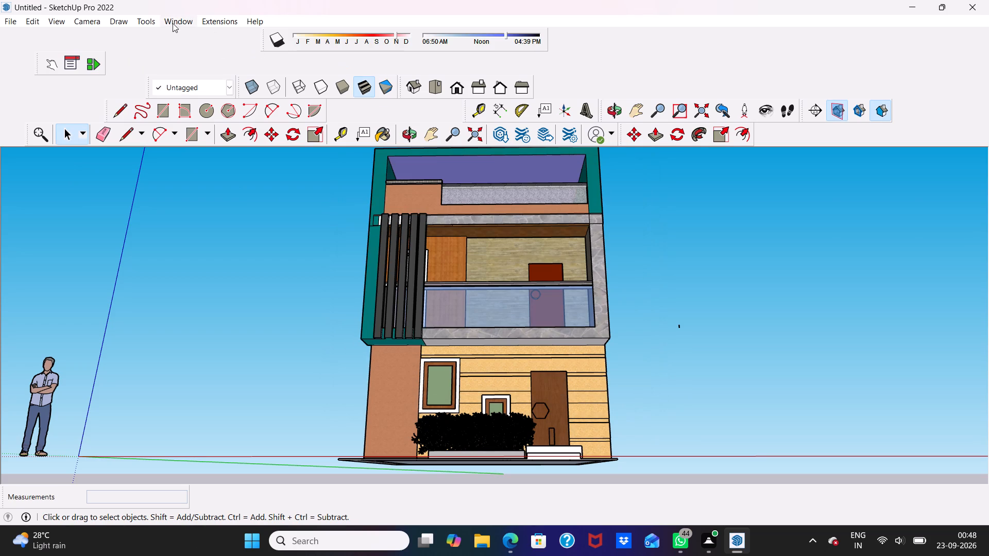
Show the Default Tray.
click(171, 19)
click(216, 36)
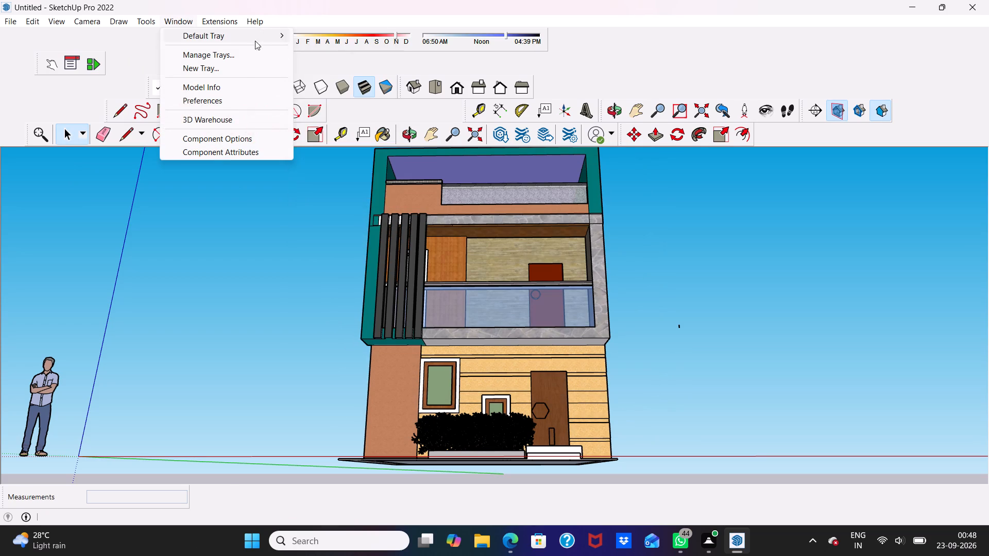
click(243, 40)
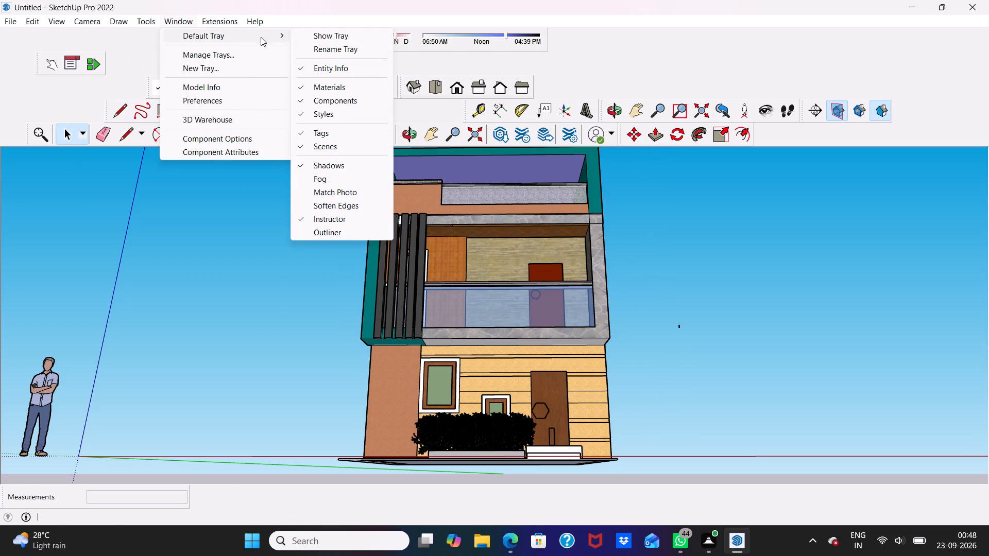
click(324, 32)
Paint the blank side wall next to the corner block and its roof-edge band with Formica Beige from Synthetic Surfaces.
scroll(978, 292, down, 1)
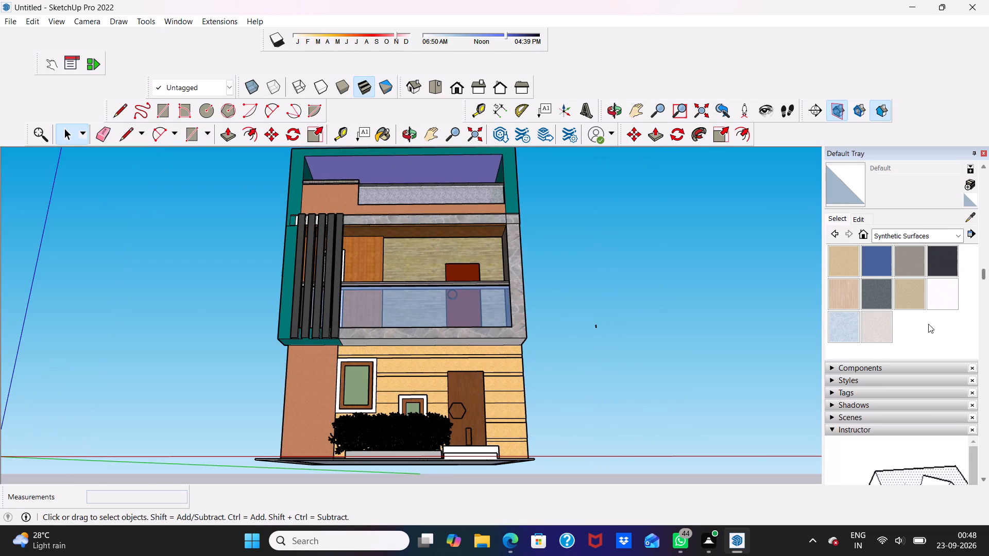
click(844, 253)
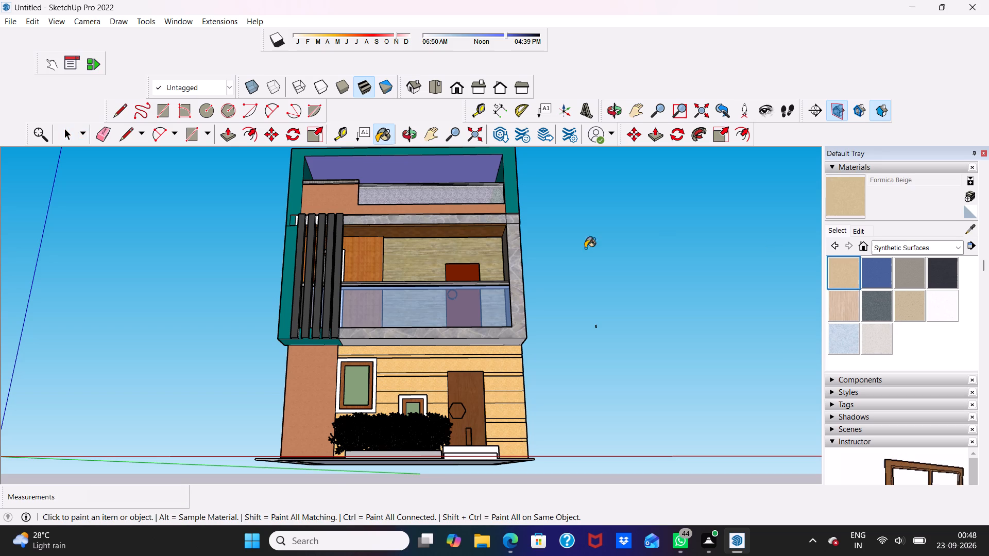
scroll(399, 250, up, 4)
scroll(224, 361, down, 7)
middle_drag(216, 338, 566, 380)
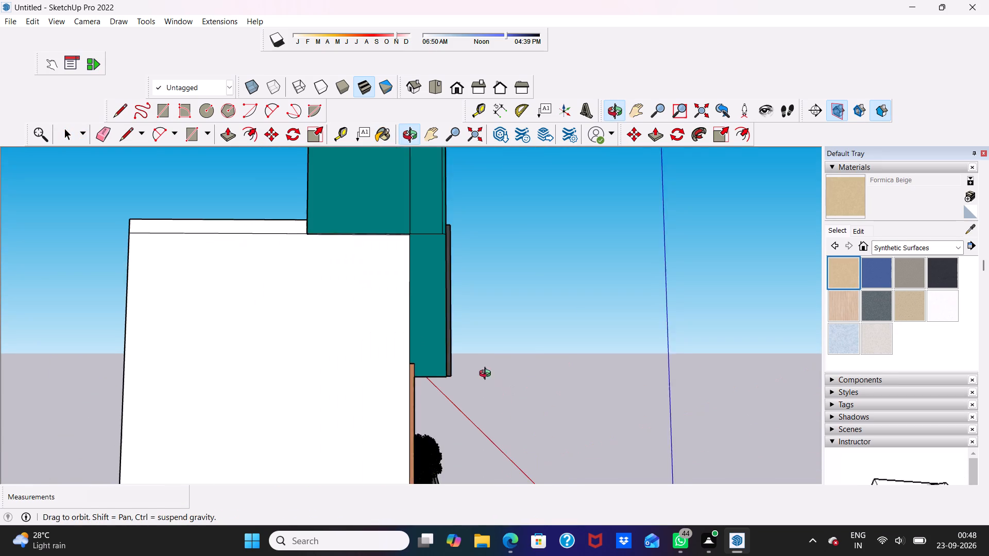
click(285, 323)
click(258, 228)
Paint the rear of the house with Formica Beige: upper wall, roof-edge band, lower wall and the thin strip between floors.
scroll(247, 319, down, 1)
middle_drag(247, 319, 501, 328)
click(351, 293)
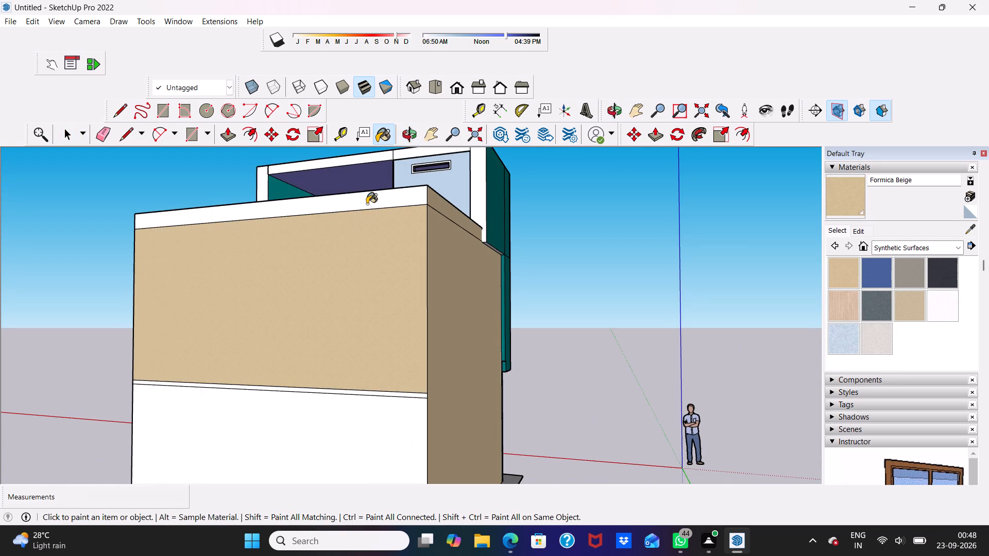
click(367, 204)
click(332, 475)
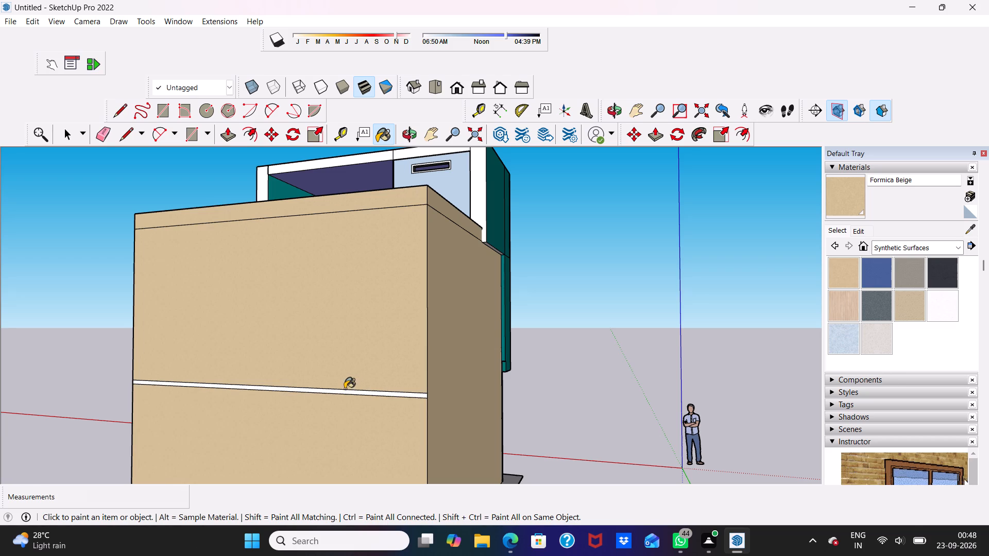
click(339, 392)
Paint the other side of the house Formica Beige: upper wall, roof-edge band, projecting balcony-frame side and lower wall.
scroll(274, 354, down, 5)
middle_drag(276, 342, 528, 338)
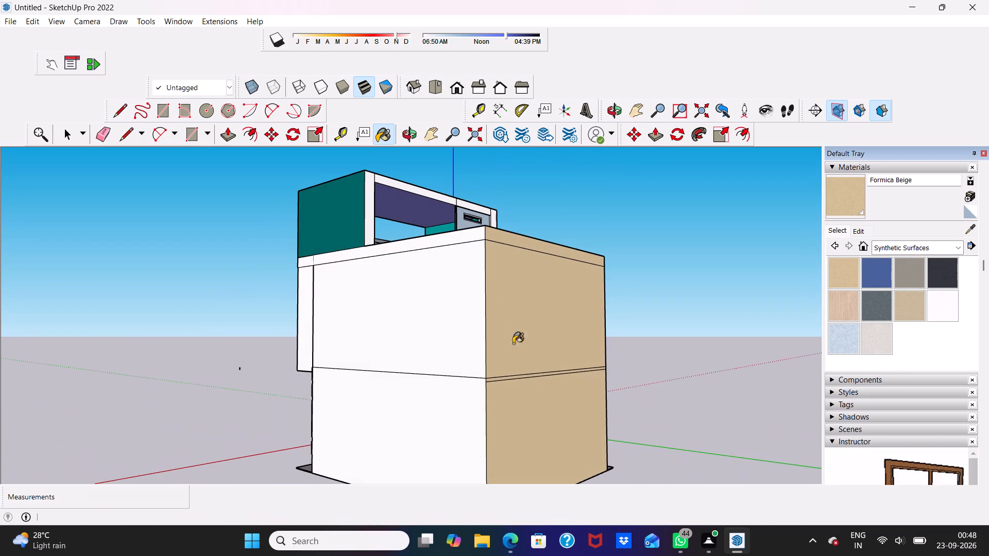
click(459, 334)
click(438, 242)
scroll(301, 276, up, 2)
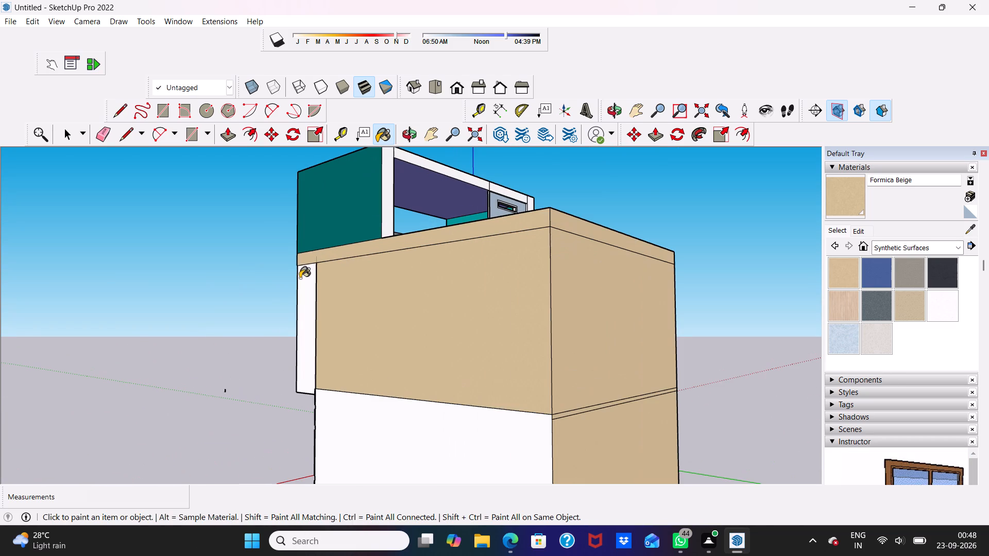
click(305, 288)
click(347, 422)
Paint the upper entrance step with Formica Speckled Grey from Synthetic Surfaces: riser, tread and the end facing the planter.
scroll(393, 305, down, 8)
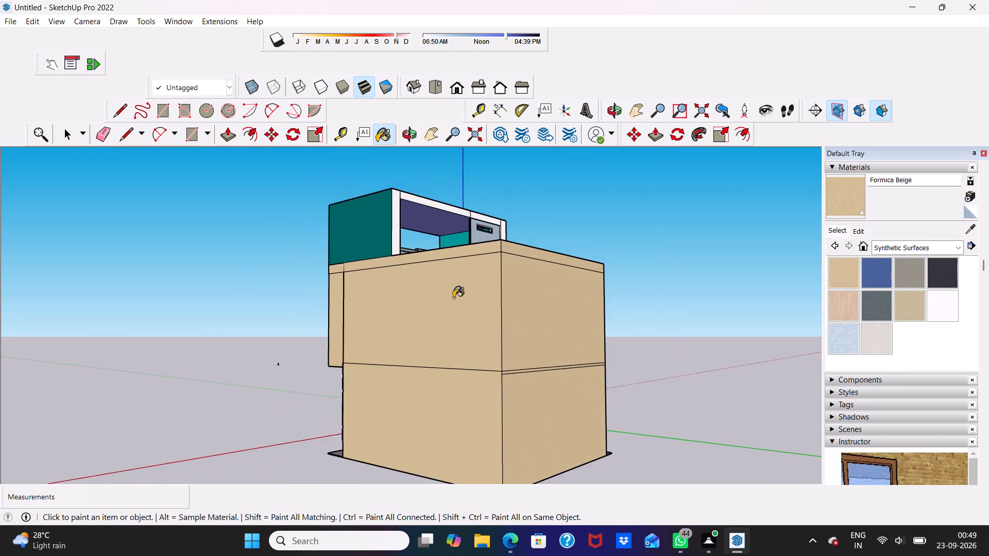
scroll(453, 298, down, 4)
middle_drag(451, 301, 770, 298)
middle_drag(406, 387, 653, 397)
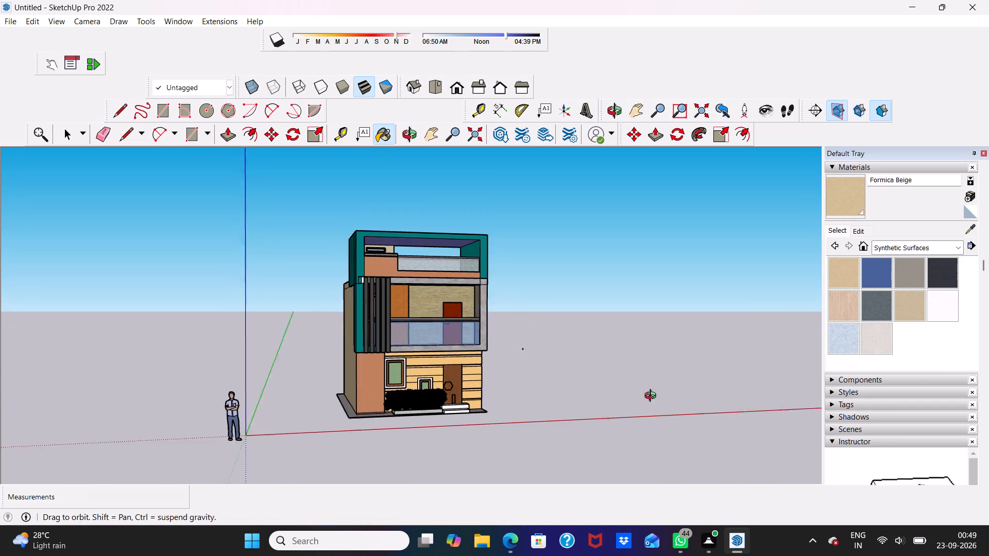
middle_drag(653, 397, 653, 396)
scroll(407, 398, up, 3)
scroll(441, 368, up, 3)
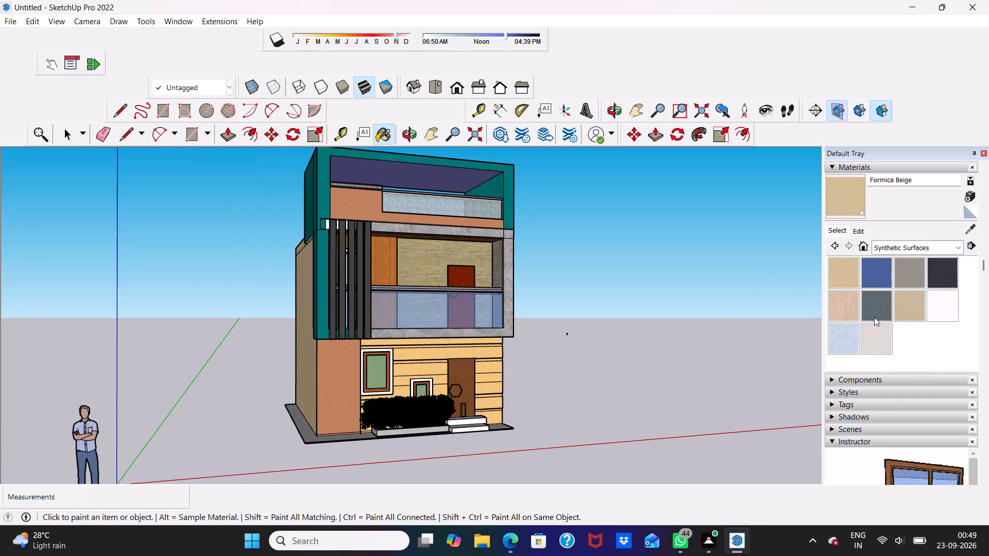
click(876, 311)
scroll(707, 474, up, 5)
scroll(510, 483, up, 4)
scroll(341, 378, up, 3)
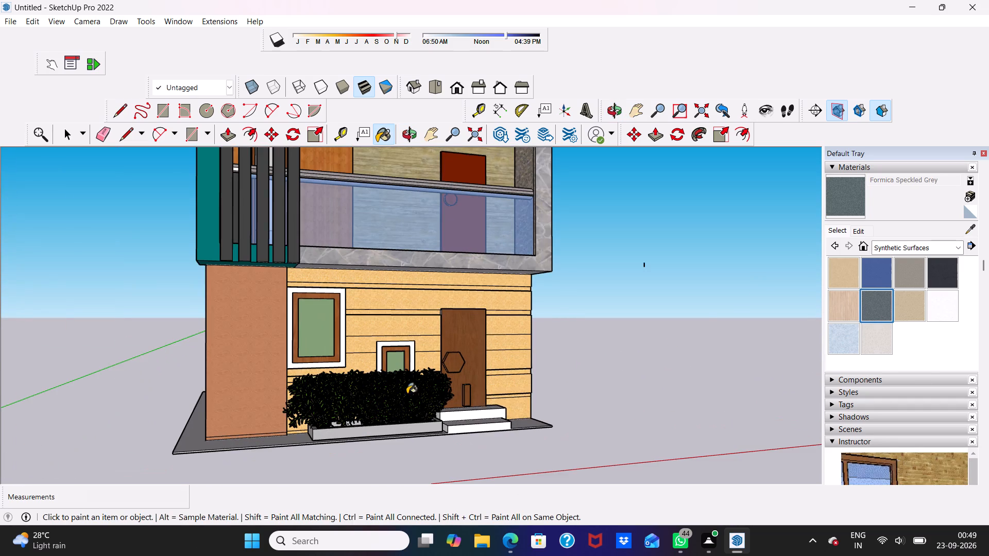
scroll(417, 401, up, 2)
click(467, 409)
scroll(467, 413, up, 11)
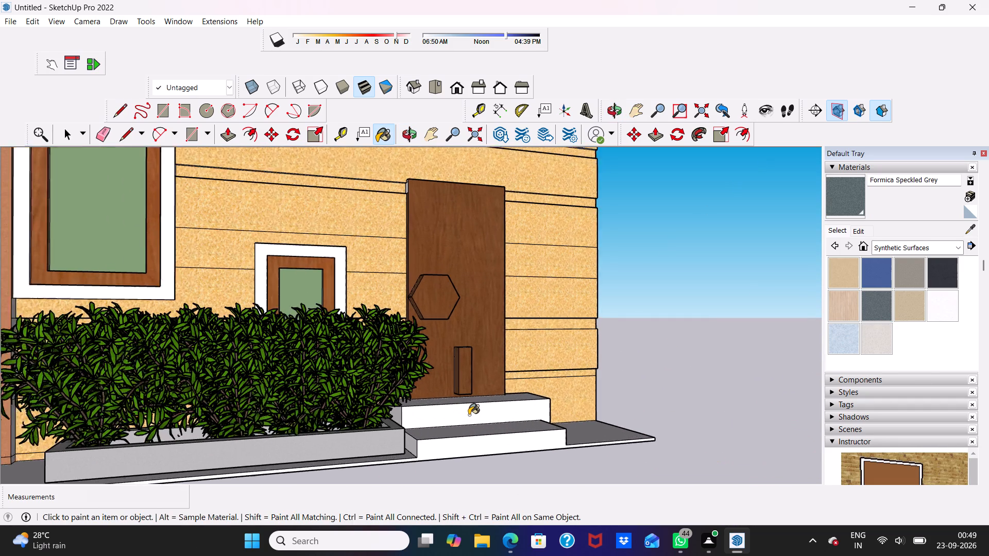
click(469, 415)
scroll(460, 390, up, 6)
click(443, 400)
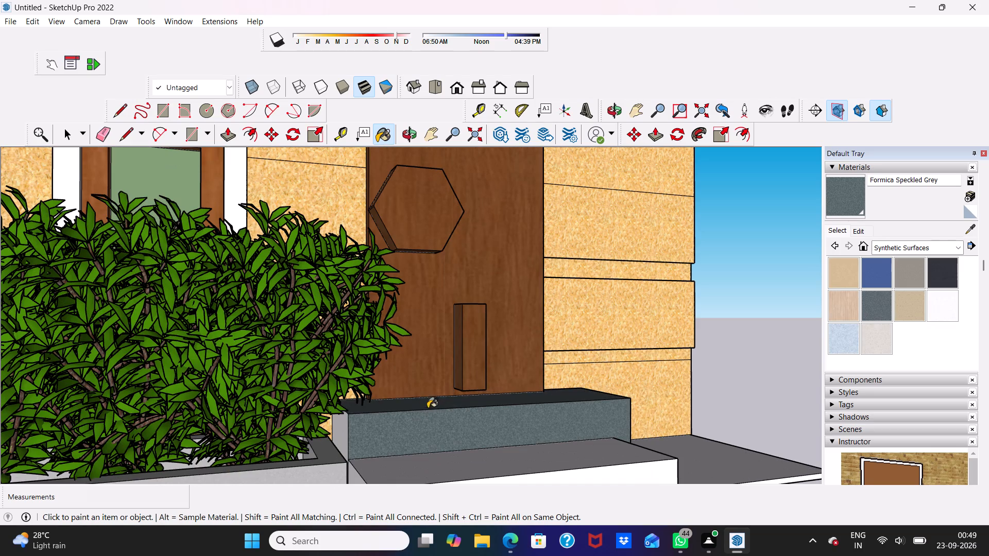
scroll(421, 412, up, 2)
click(325, 427)
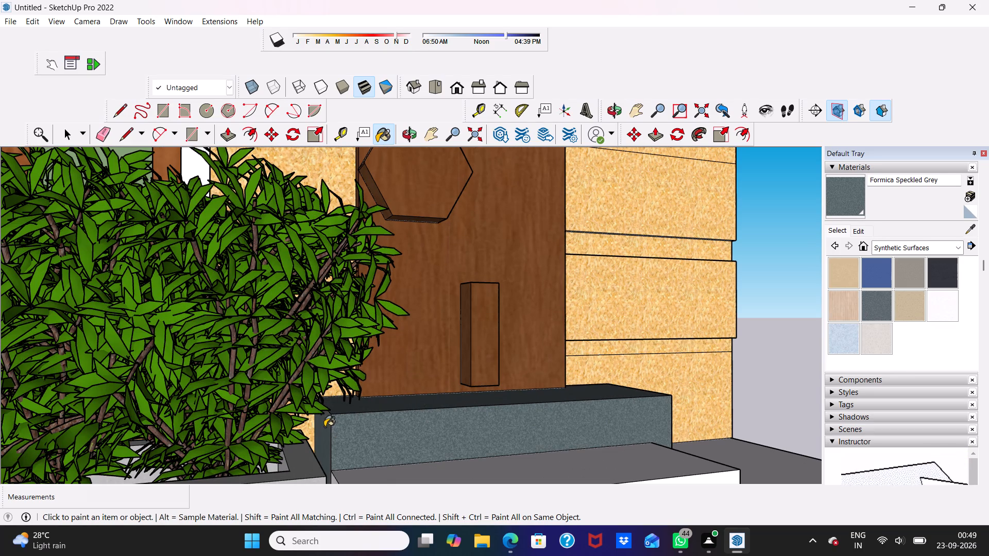
Paint the lower entrance step Formica Speckled Grey, including its front face with the base slab edge, tread and planter-side end.
scroll(326, 426, down, 12)
scroll(488, 405, up, 2)
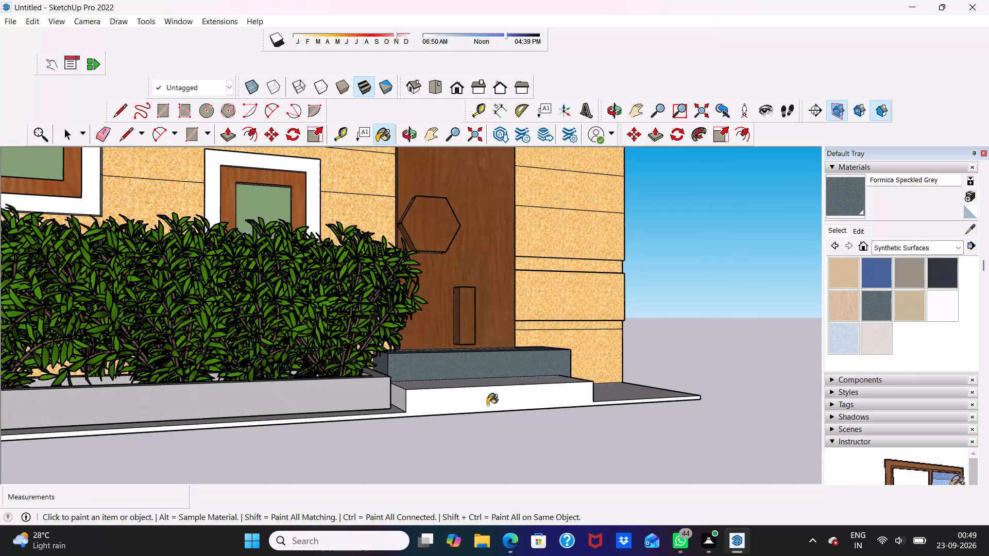
click(487, 405)
scroll(457, 385, up, 4)
click(457, 385)
scroll(417, 393, up, 2)
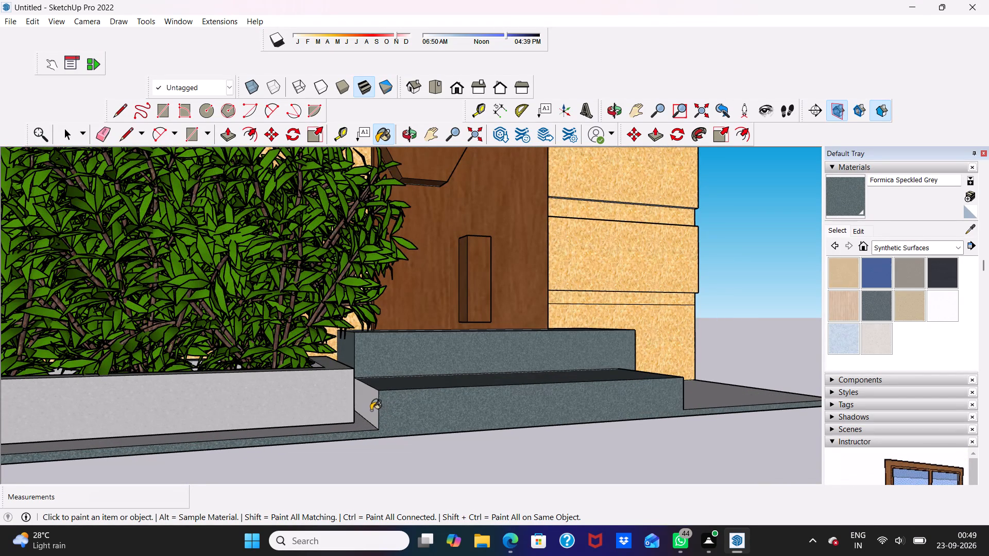
click(369, 409)
scroll(457, 389, down, 2)
scroll(427, 413, up, 2)
scroll(364, 399, up, 4)
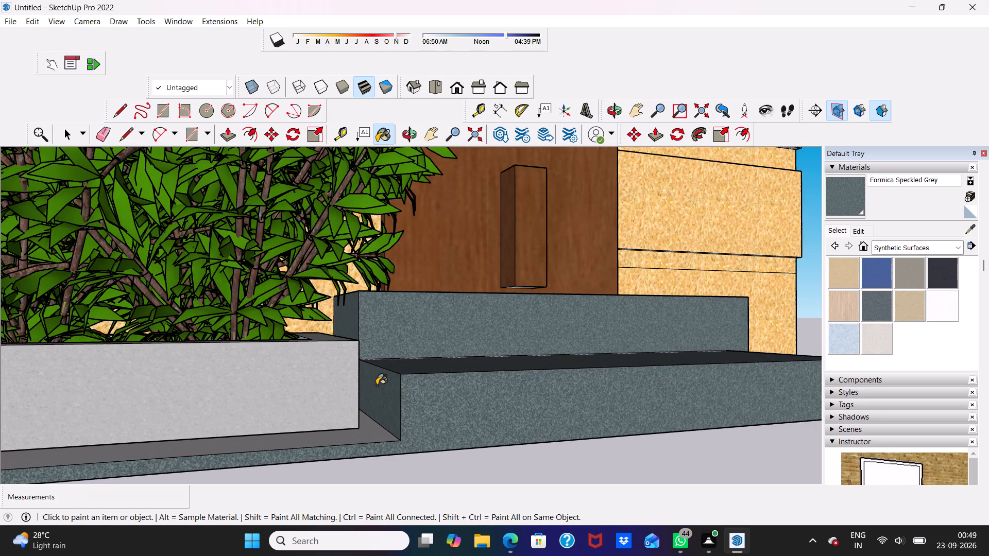
click(377, 385)
Paint the end faces of both entrance steps on the side away from the planter with Formica Speckled Grey.
scroll(455, 358, down, 1)
middle_drag(449, 354, 113, 430)
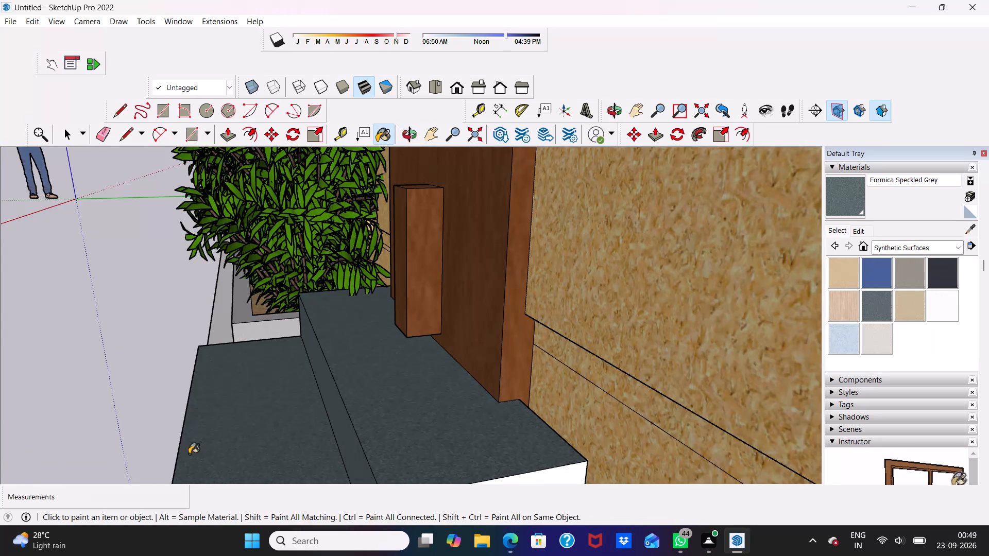
scroll(238, 471, up, 1)
scroll(271, 447, down, 7)
scroll(411, 425, down, 4)
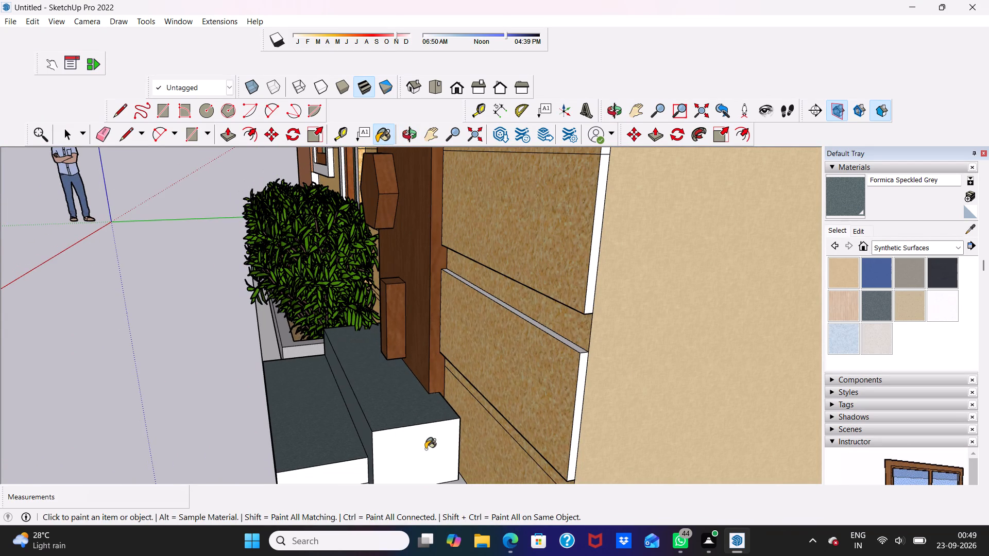
click(425, 449)
click(326, 477)
scroll(315, 451, down, 5)
middle_drag(347, 383, 559, 342)
key(space)
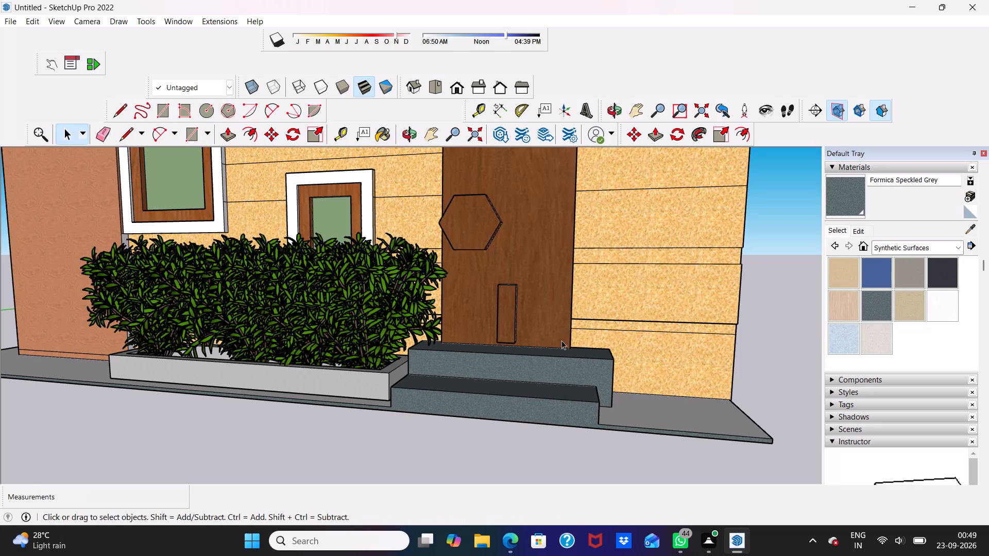
Examine the entrance steps and planter up close, and the whole facade in the standard front view.
scroll(516, 276, down, 7)
scroll(457, 353, up, 1)
scroll(457, 354, down, 3)
scroll(398, 283, up, 1)
scroll(404, 294, down, 6)
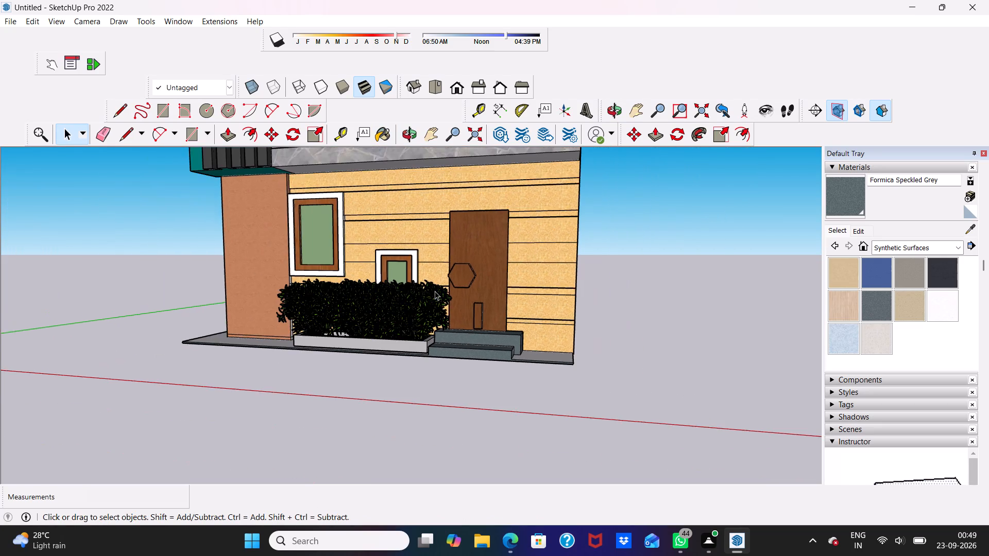
scroll(435, 291, down, 3)
middle_drag(454, 327, 529, 335)
scroll(529, 335, up, 5)
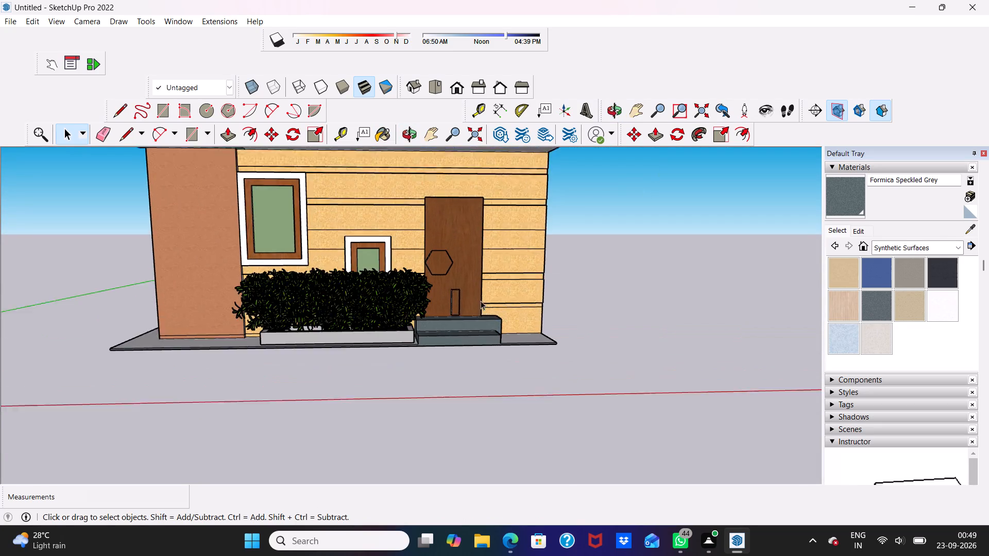
scroll(400, 282, up, 10)
scroll(195, 252, down, 16)
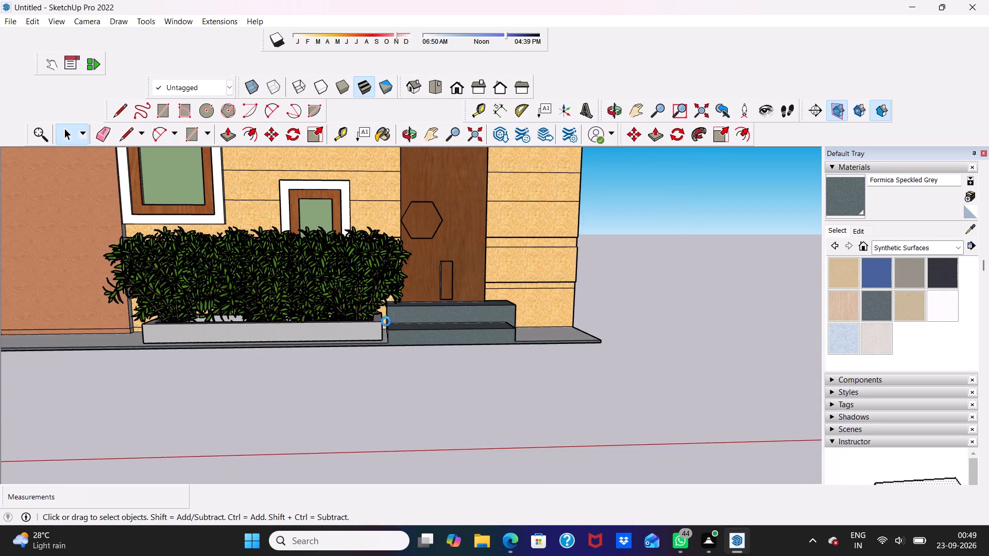
scroll(386, 321, down, 20)
scroll(386, 321, down, 1)
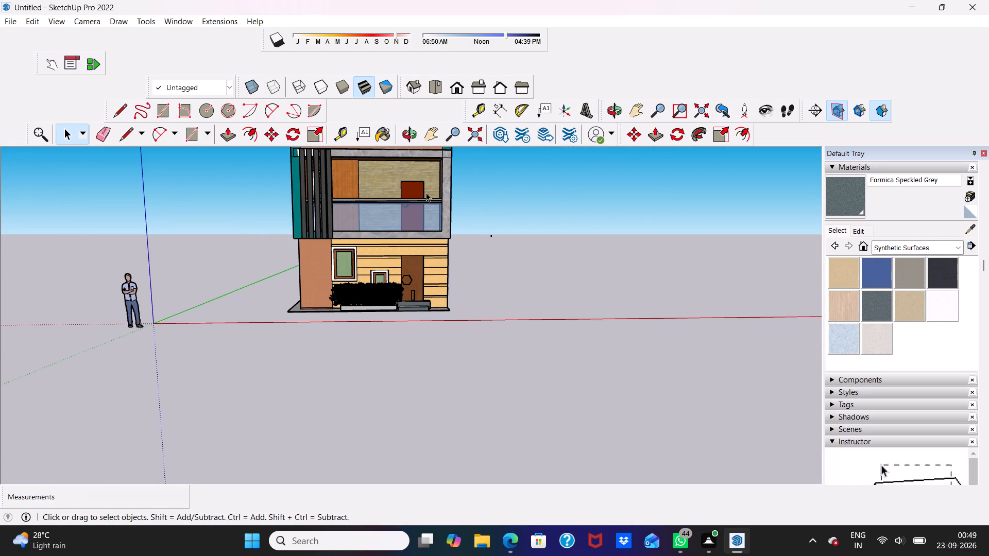
click(453, 81)
scroll(454, 293, up, 1)
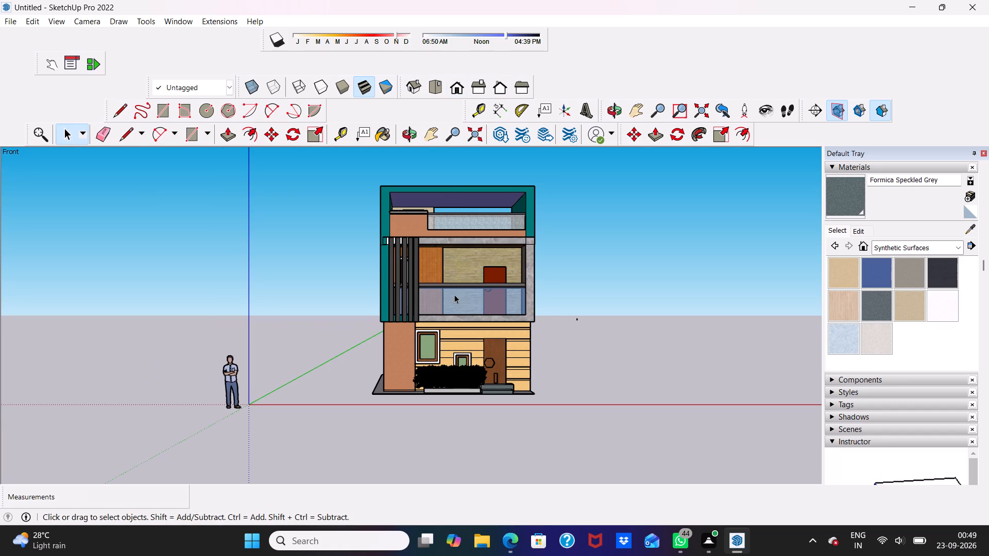
scroll(441, 337, down, 1)
Paint the top surface of the projecting roof frame with Formica Beige.
middle_drag(441, 337, 382, 420)
scroll(381, 420, up, 3)
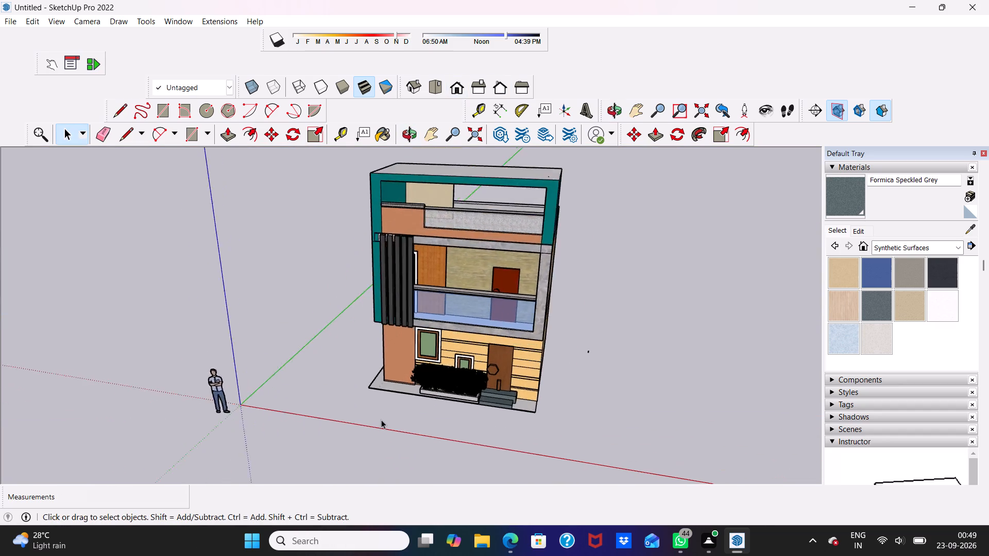
middle_drag(418, 418, 515, 538)
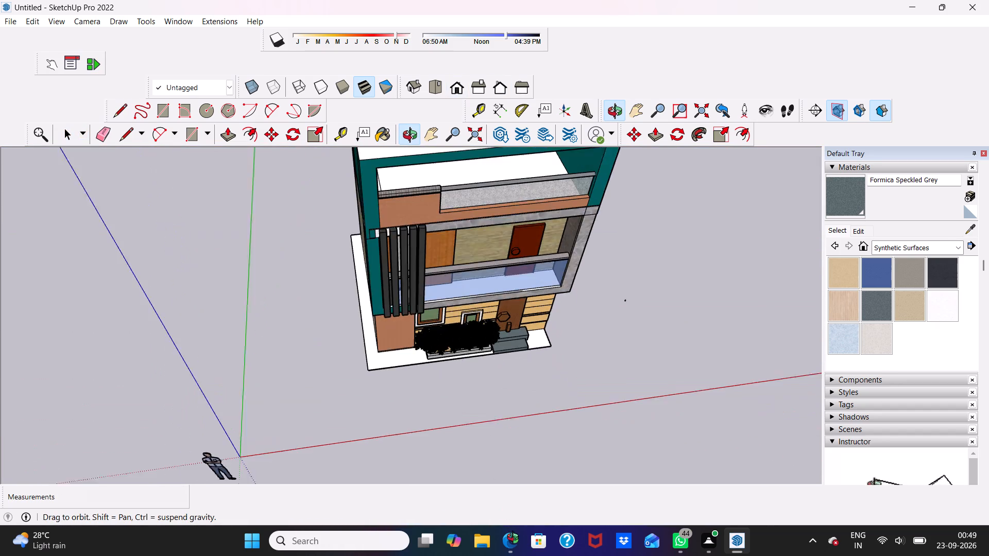
middle_drag(515, 538, 526, 544)
click(837, 273)
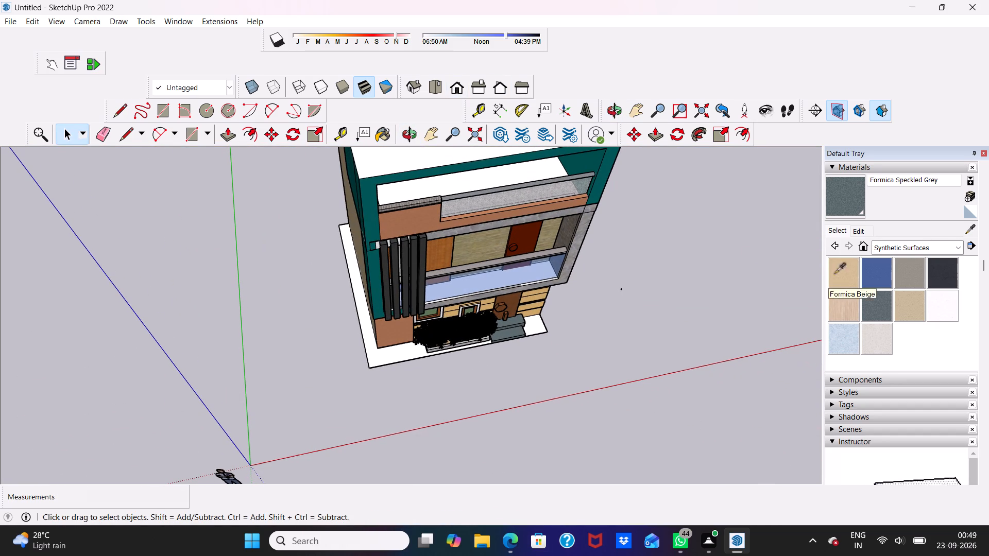
click(395, 161)
scroll(436, 222, down, 5)
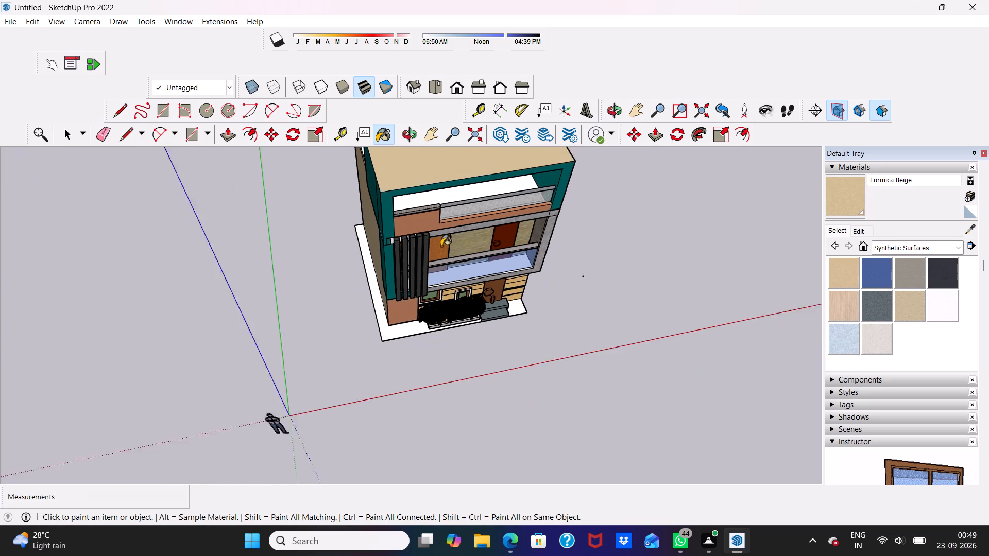
Paint the middle-floor balcony floor and the thin strip along the base of its wood-clad wall with Basic Tile from Tile.
middle_drag(441, 246, 372, 224)
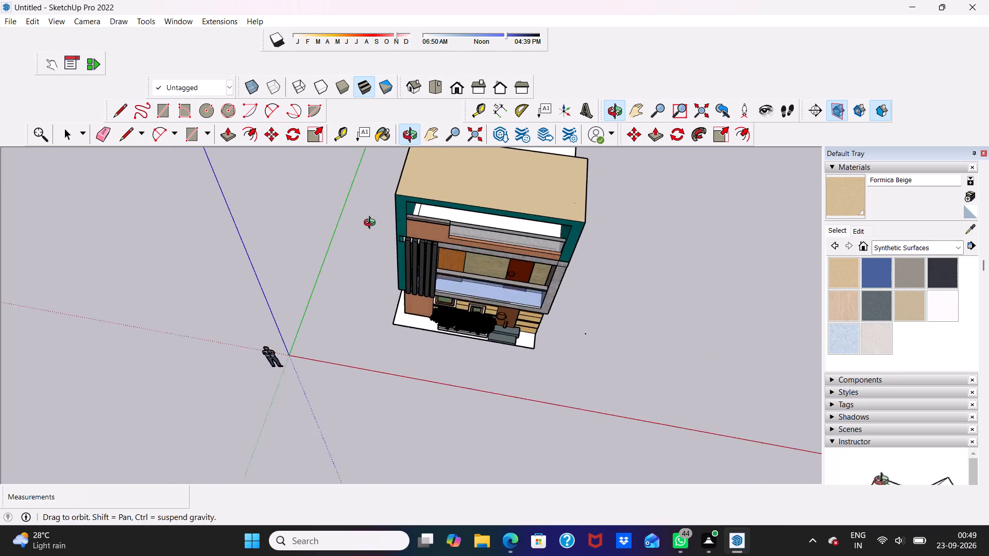
middle_drag(372, 224, 350, 152)
scroll(466, 253, up, 7)
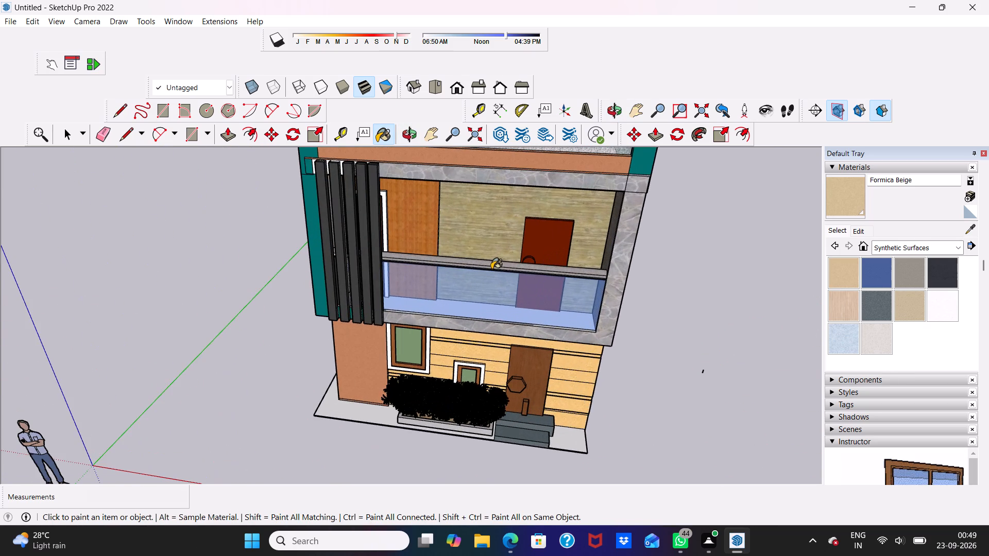
scroll(491, 269, up, 7)
key(space)
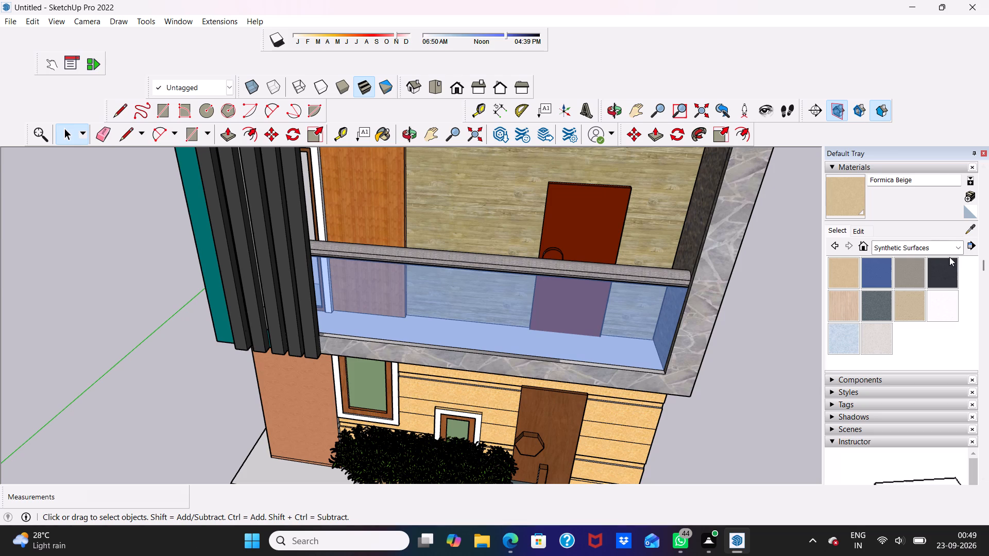
click(957, 244)
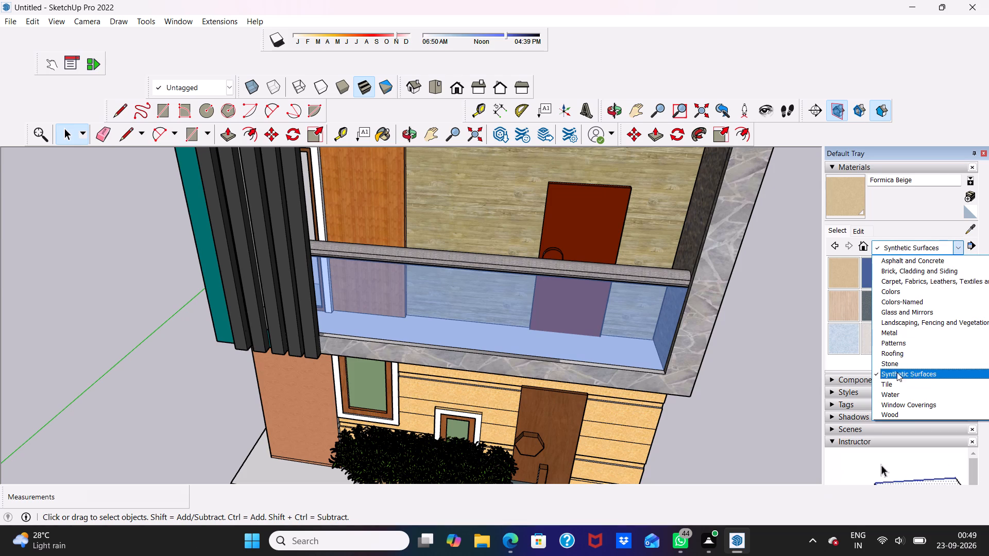
click(896, 383)
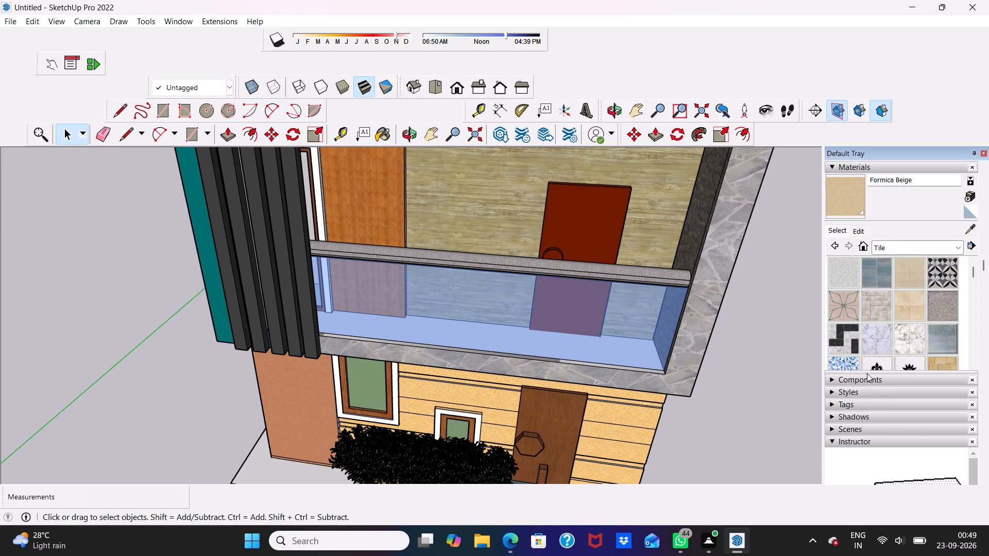
click(844, 269)
scroll(551, 352, up, 9)
scroll(348, 167, up, 3)
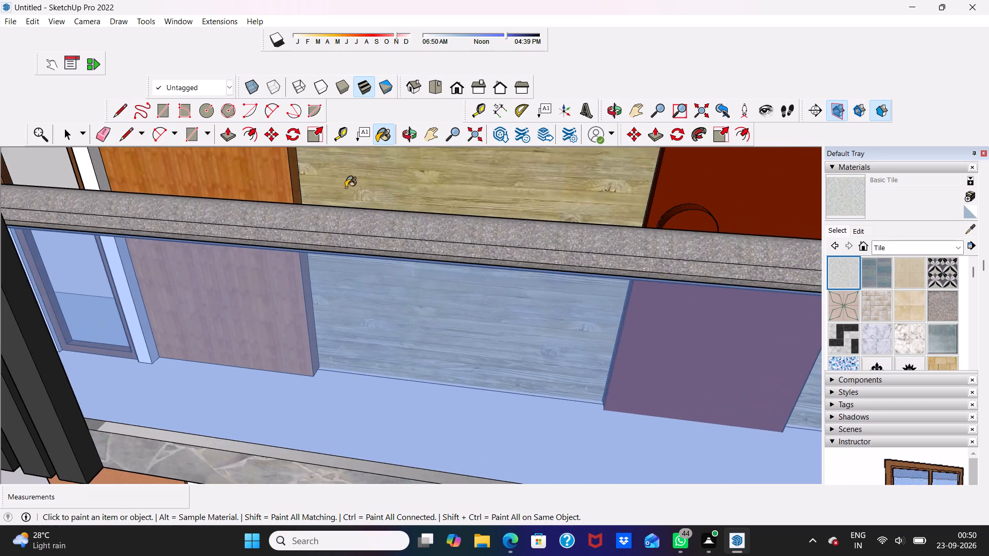
scroll(345, 186, up, 4)
scroll(95, 432, down, 9)
scroll(221, 373, down, 1)
middle_drag(215, 361, 196, 424)
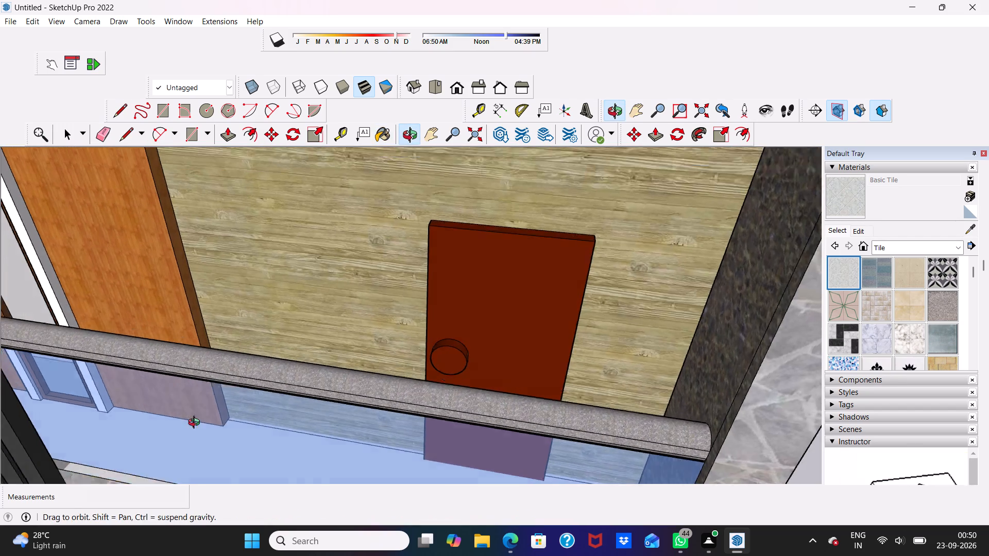
middle_drag(196, 424, 189, 466)
scroll(220, 422, up, 4)
scroll(316, 351, up, 4)
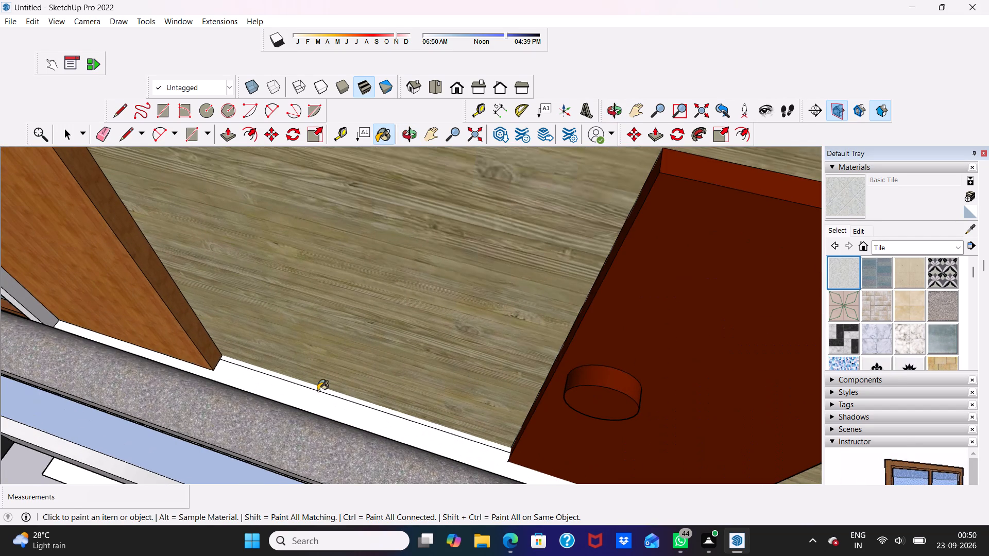
click(314, 398)
scroll(317, 388, up, 10)
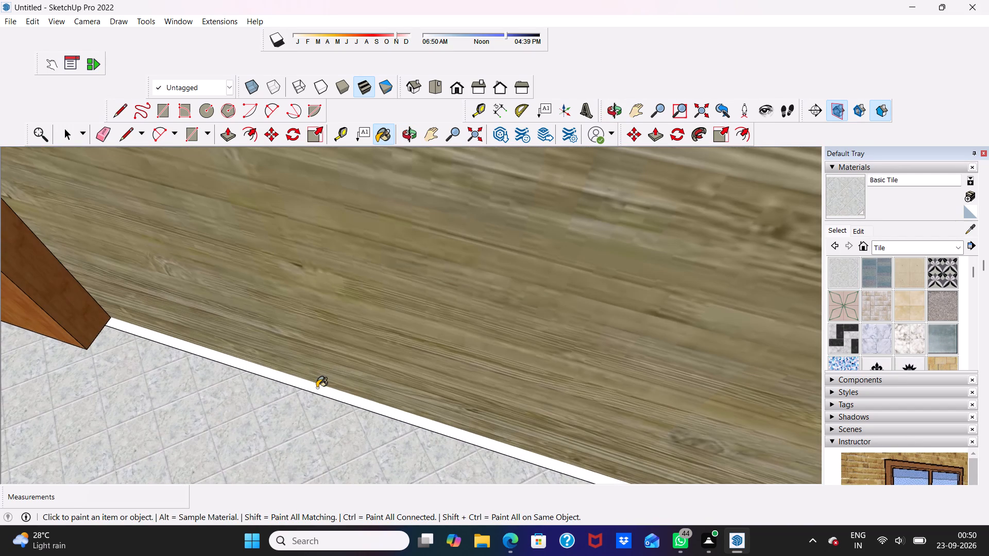
click(317, 388)
Examine the middle-floor balcony and the adjoining front and side walls for surfaces still needing a material.
scroll(294, 382, down, 4)
scroll(227, 393, down, 16)
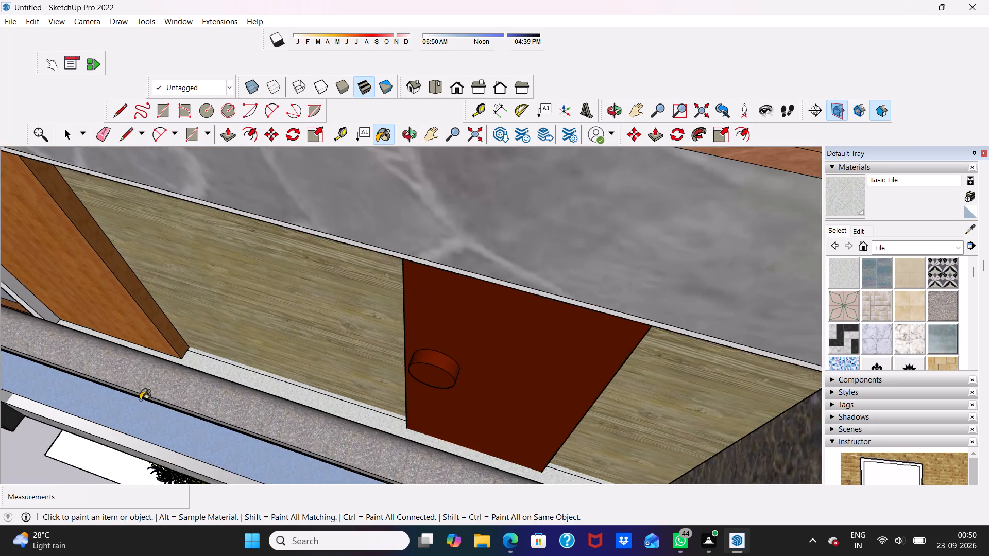
middle_drag(140, 400, 218, 254)
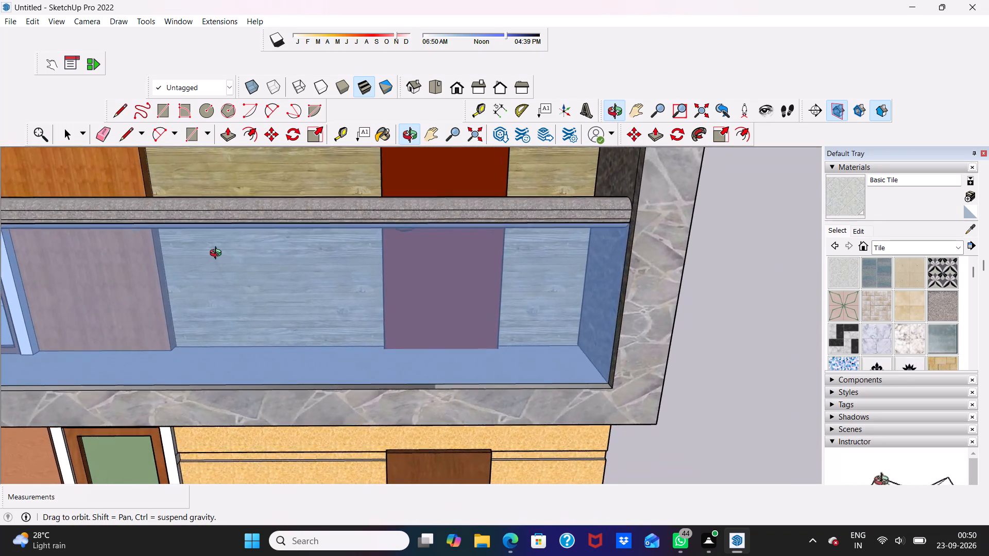
middle_drag(218, 254, 246, 253)
scroll(217, 270, down, 2)
scroll(216, 272, up, 1)
scroll(216, 272, down, 12)
middle_drag(265, 400, 179, 328)
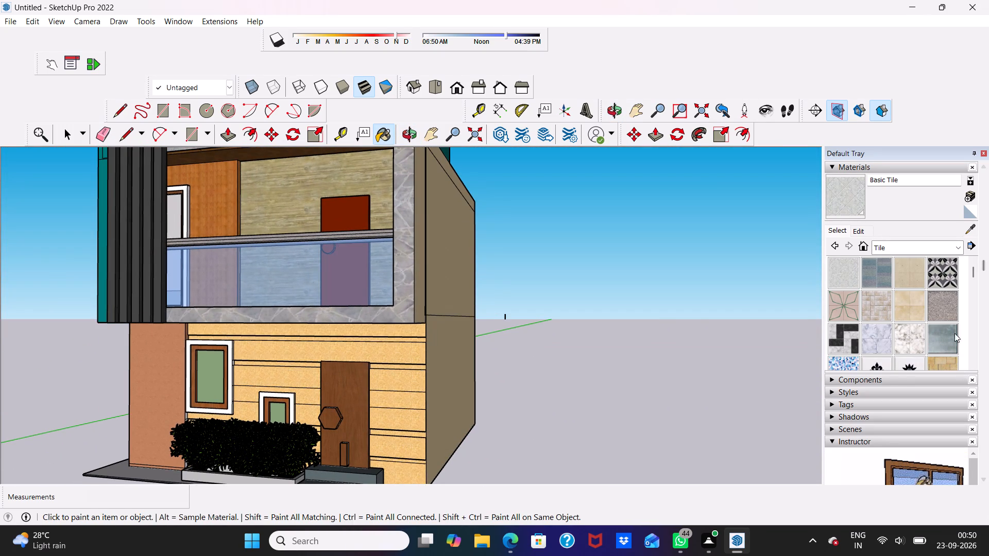
Paint the ground-level base slab around the house, top and edge, with Marble Carrara Gold Floor Tile.
click(905, 340)
scroll(756, 404, down, 3)
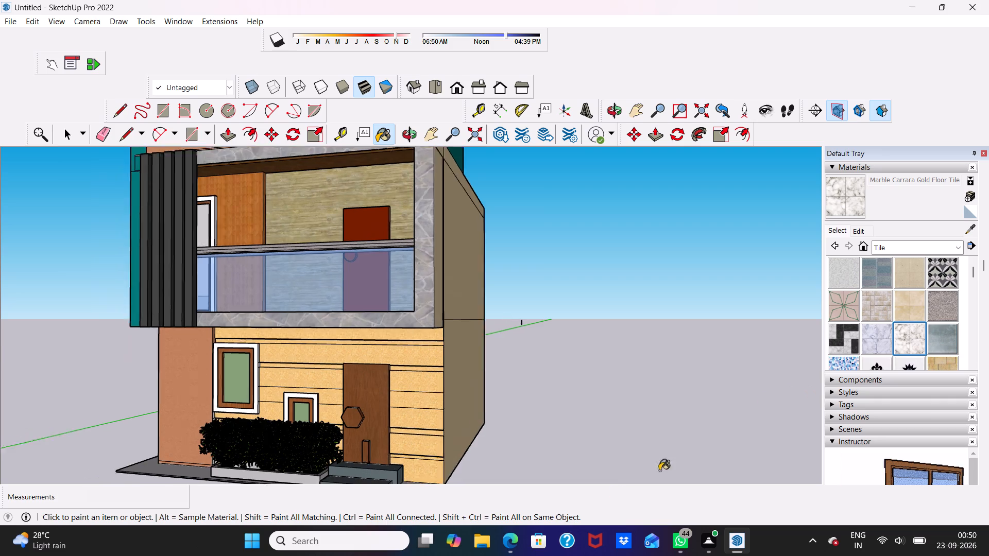
scroll(659, 471, down, 6)
scroll(140, 455, down, 4)
scroll(0, 552, down, 2)
scroll(0, 552, up, 1)
scroll(0, 552, down, 3)
scroll(0, 493, down, 2)
scroll(170, 471, up, 8)
click(207, 474)
scroll(218, 466, down, 2)
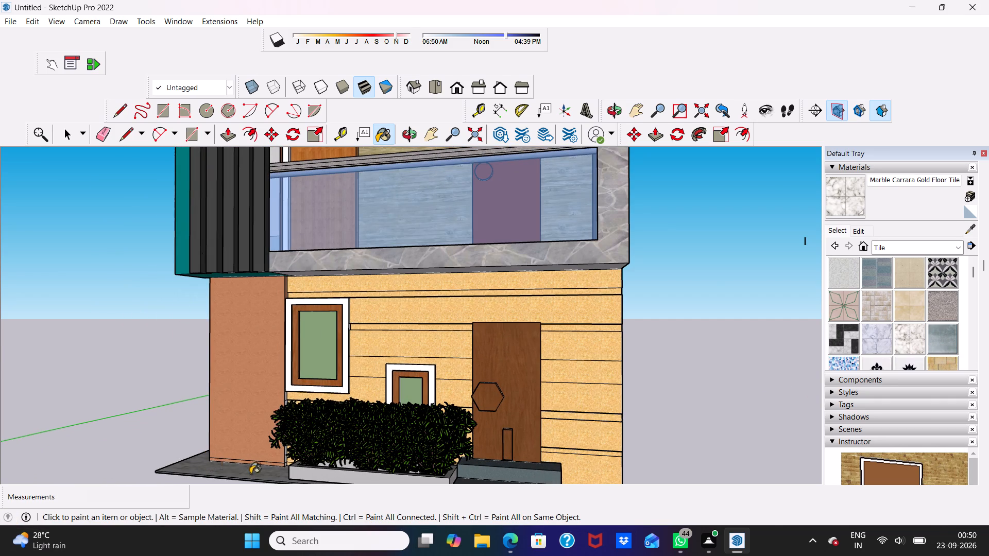
scroll(250, 474, down, 3)
scroll(406, 527, up, 5)
scroll(407, 466, down, 9)
scroll(466, 488, up, 7)
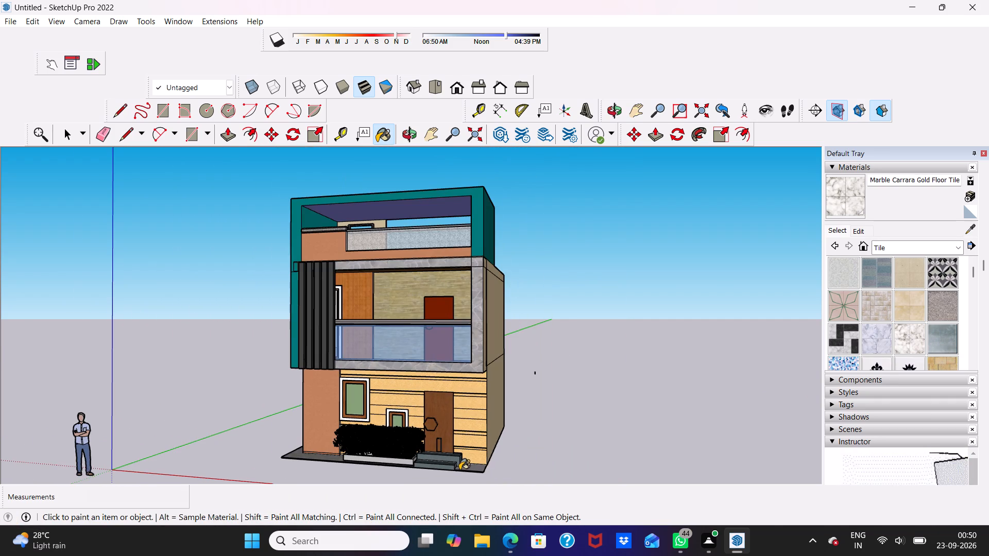
scroll(459, 470, up, 13)
click(467, 467)
scroll(467, 467, up, 9)
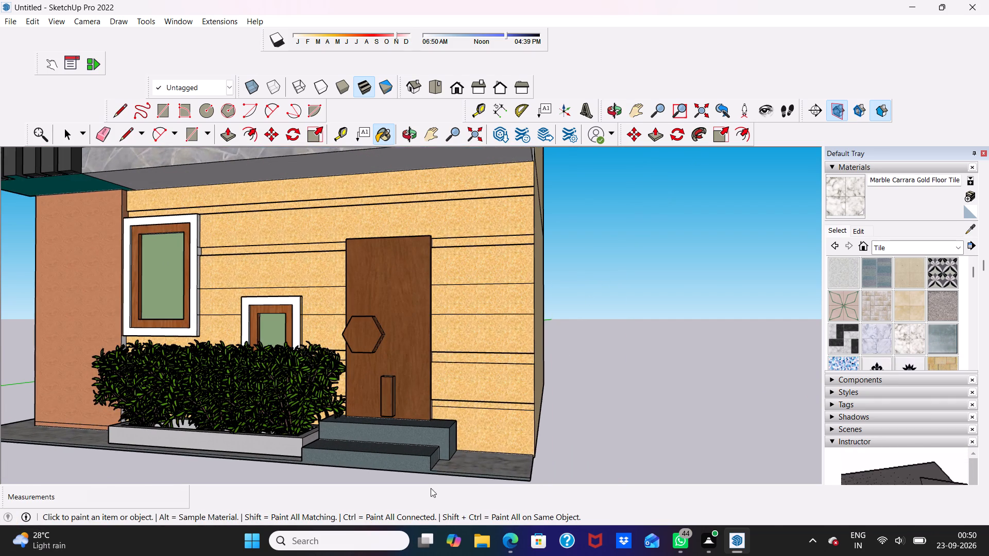
scroll(431, 488, up, 7)
scroll(412, 350, up, 1)
scroll(411, 329, down, 5)
middle_drag(399, 366, 486, 443)
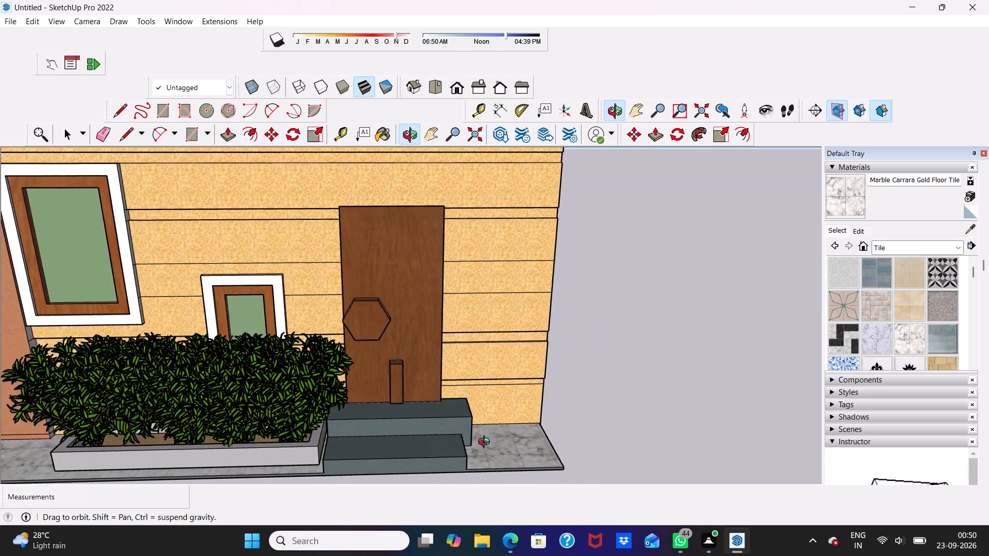
middle_drag(486, 443, 524, 443)
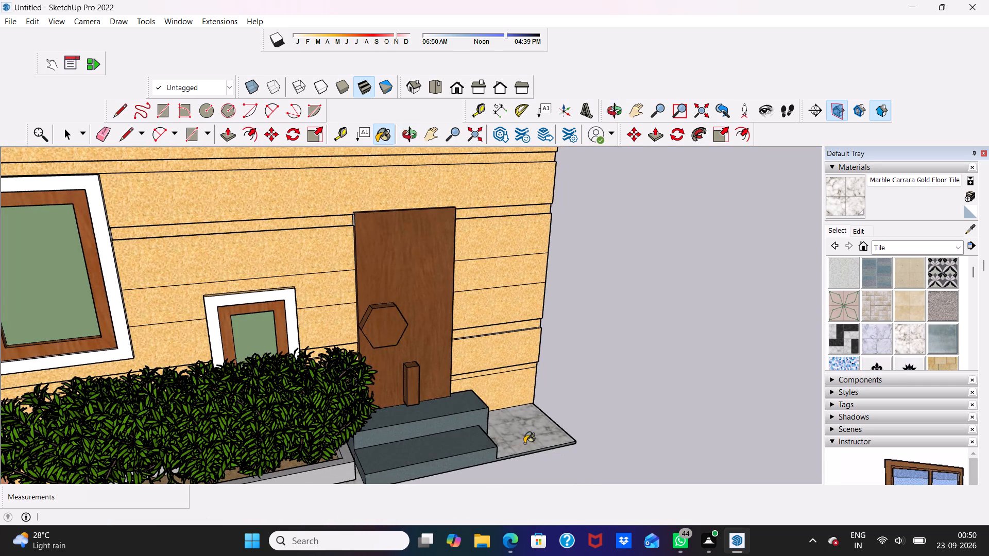
key(space)
Examine the whole house from the front and at an angle, then the planter, entrance steps and base slab more closely.
scroll(502, 375, down, 16)
middle_drag(391, 406, 295, 318)
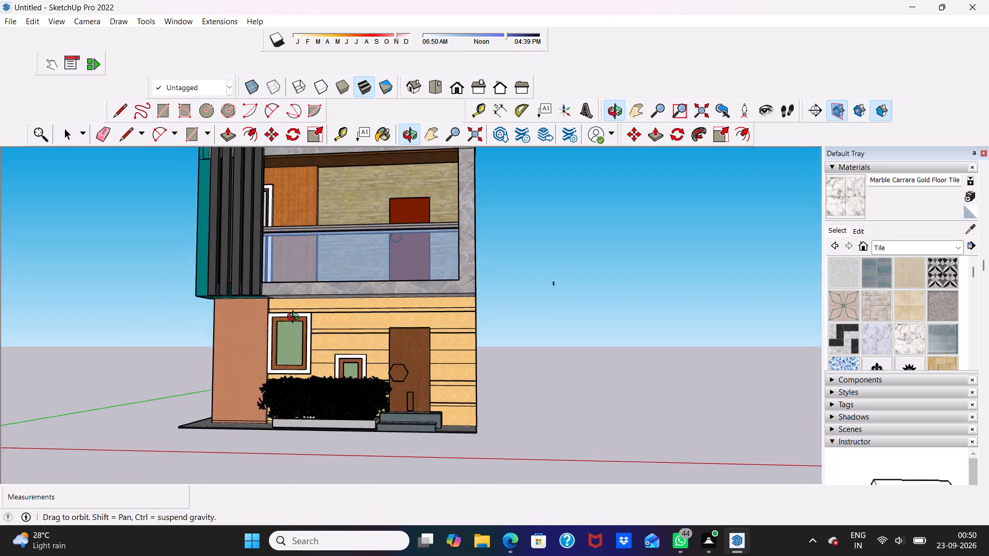
middle_drag(295, 318, 334, 389)
scroll(334, 389, up, 1)
scroll(334, 390, down, 11)
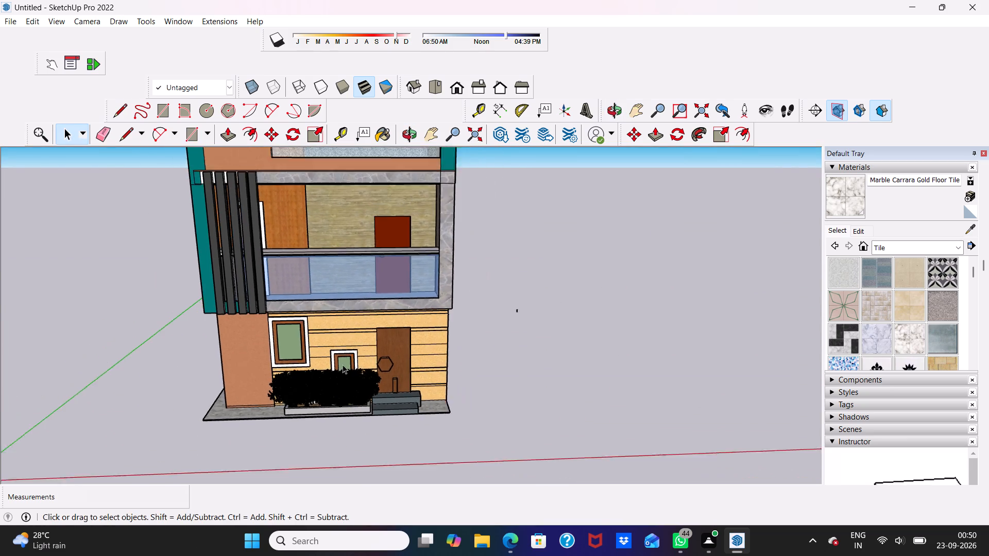
scroll(404, 347, down, 4)
middle_drag(149, 343, 151, 342)
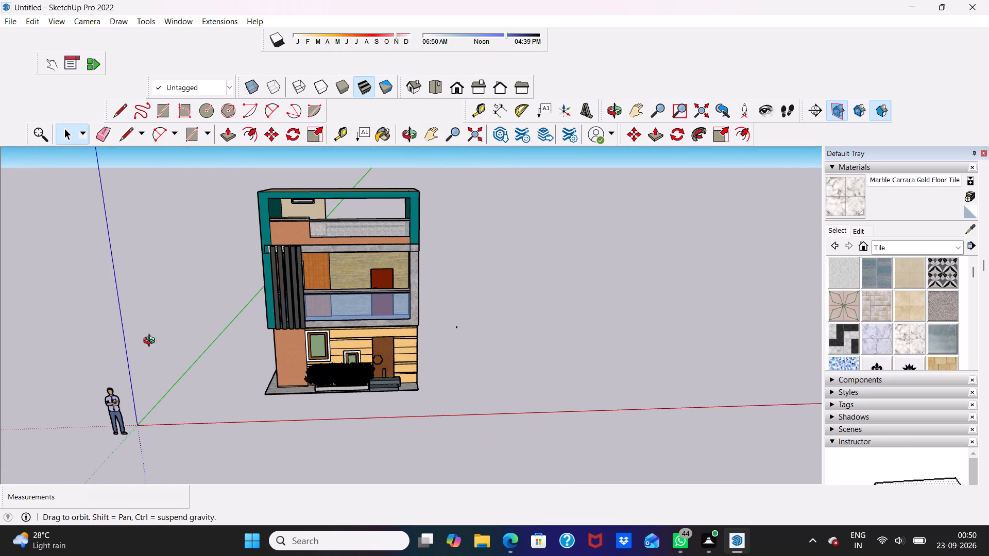
middle_drag(151, 342, 85, 358)
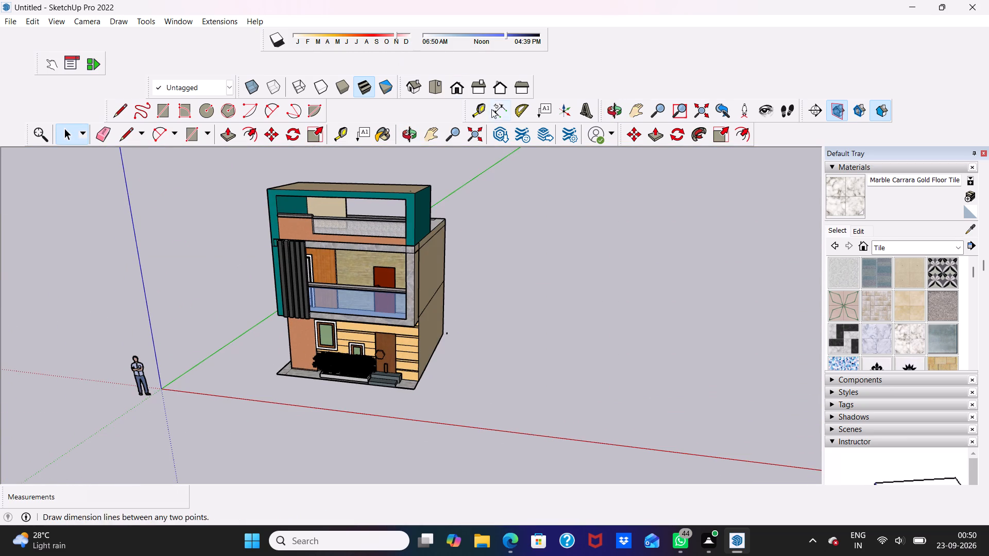
click(457, 86)
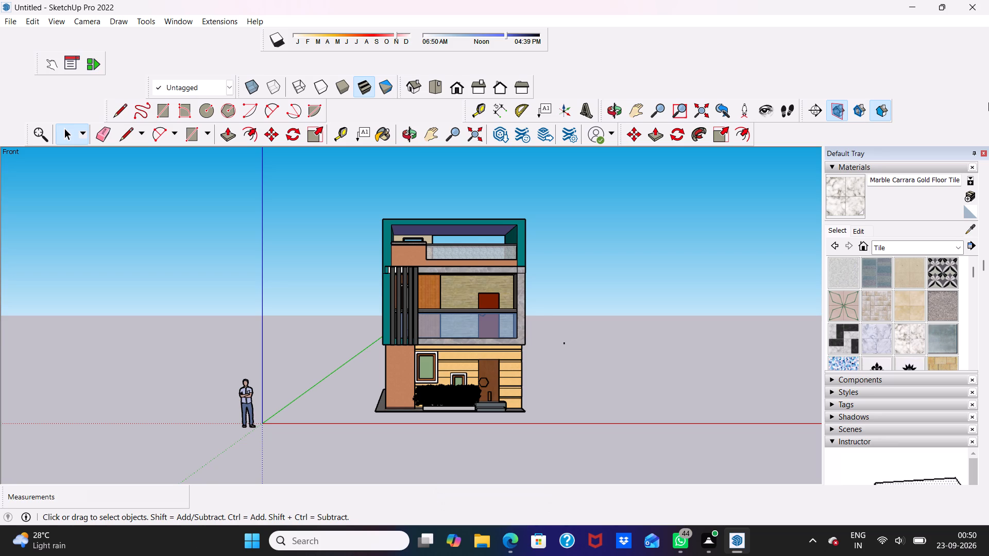
scroll(982, 205, up, 2)
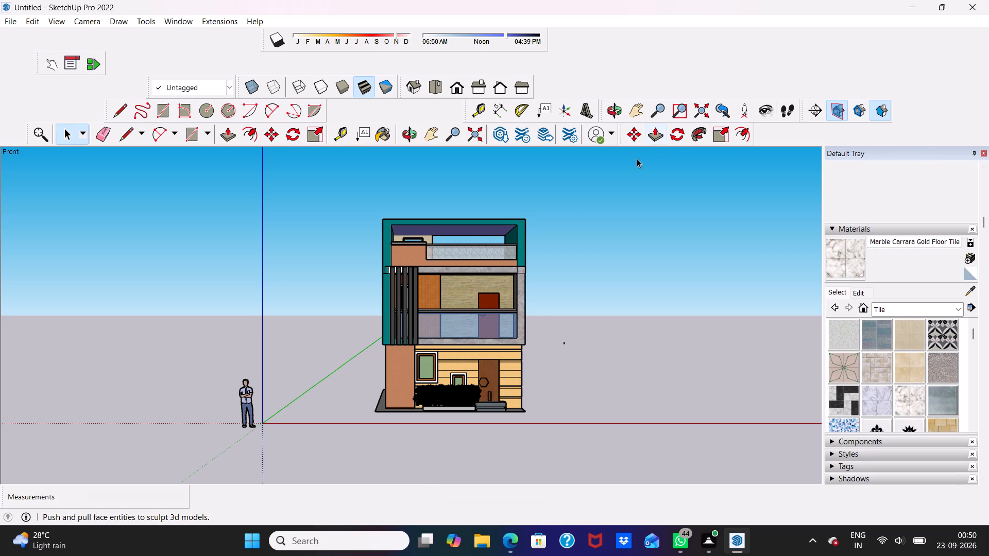
scroll(457, 383, up, 4)
middle_drag(454, 382, 472, 427)
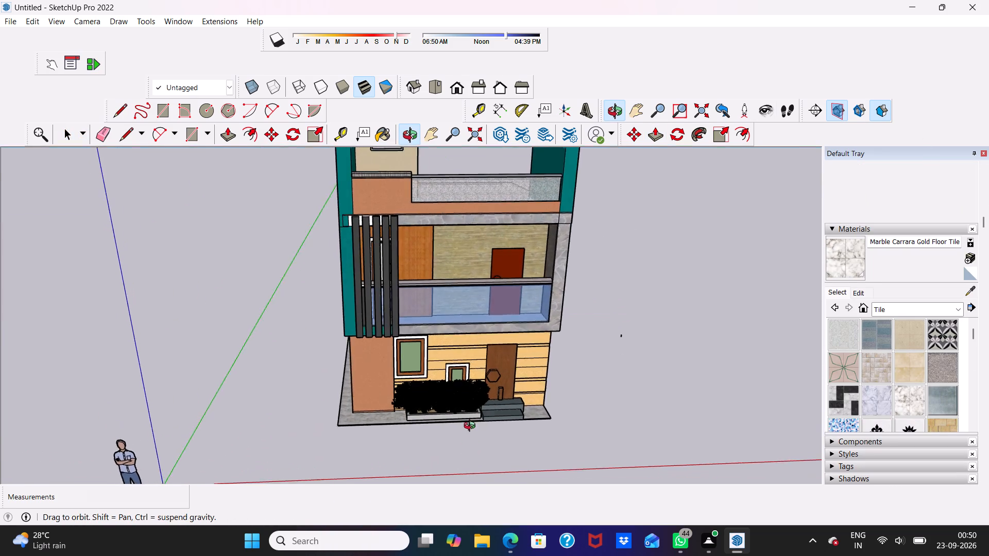
middle_drag(472, 427, 474, 418)
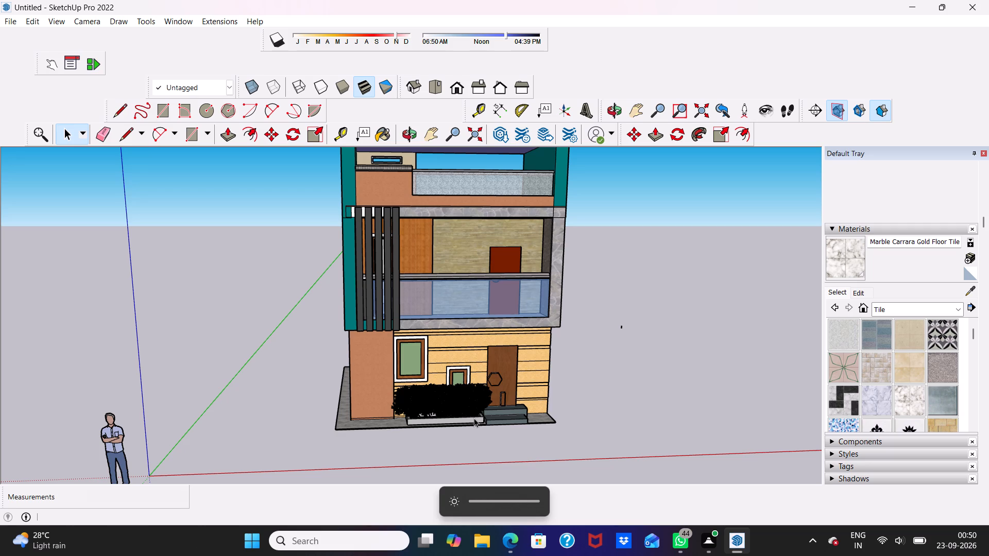
scroll(474, 418, up, 4)
scroll(480, 401, down, 5)
middle_drag(483, 424, 406, 471)
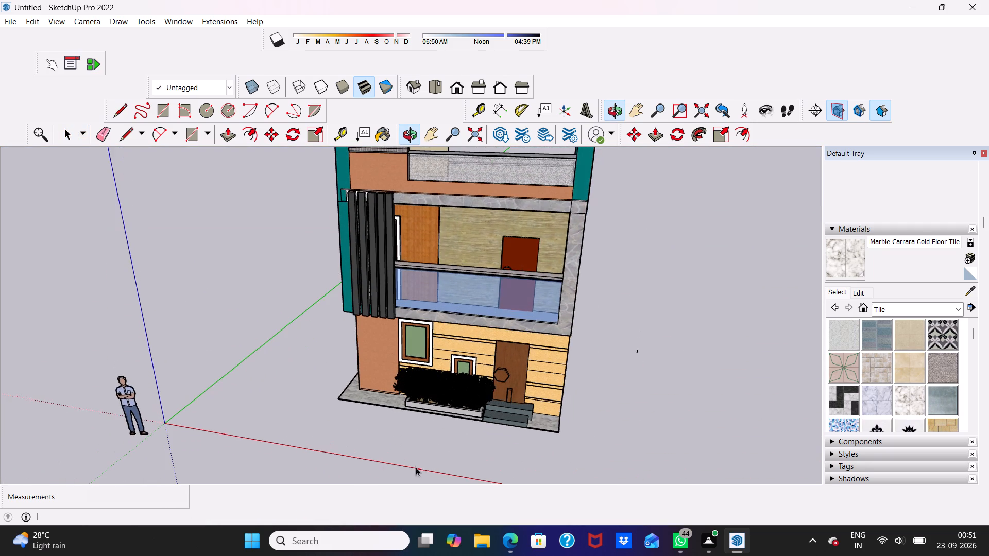
scroll(473, 418, up, 6)
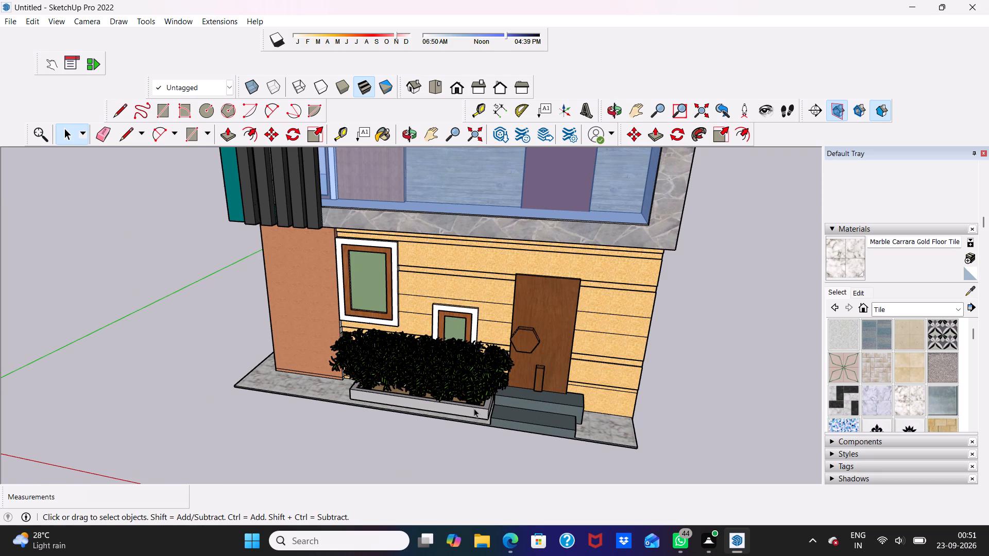
scroll(474, 408, down, 9)
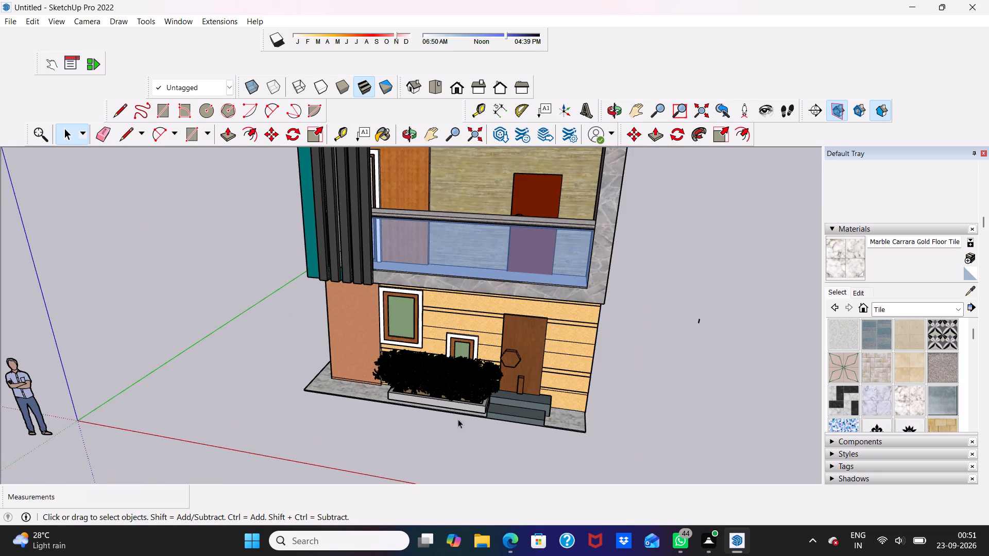
scroll(458, 384, up, 4)
scroll(453, 297, down, 9)
Paint the underside of the projecting roof frame with Concrete Tile from the Tile materials.
middle_drag(488, 343, 479, 266)
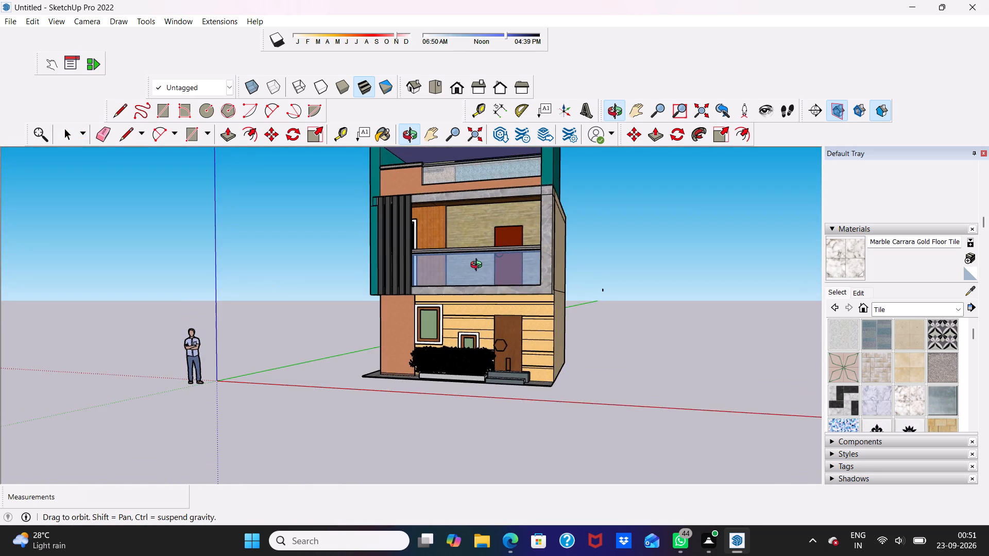
middle_drag(479, 266, 525, 213)
scroll(900, 397, up, 1)
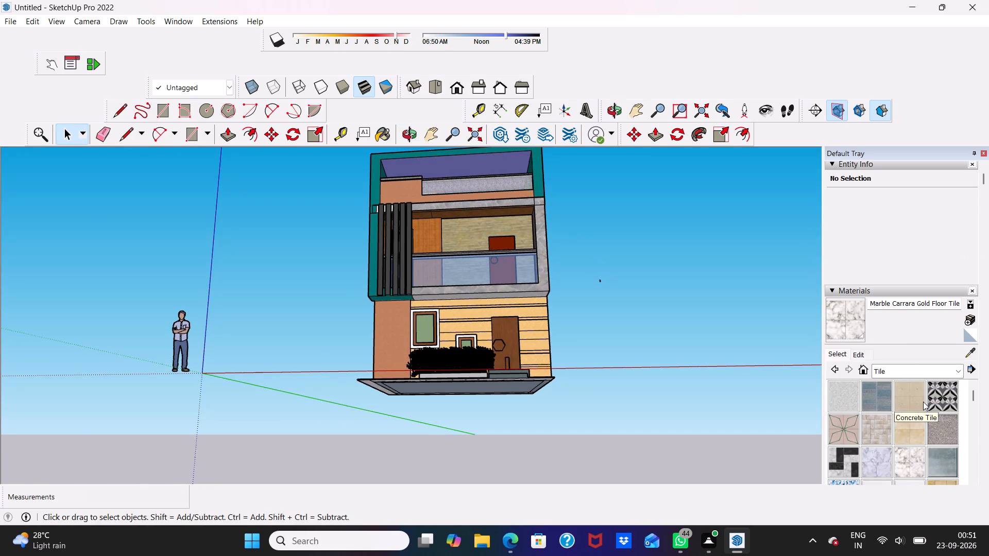
click(923, 402)
scroll(748, 336, up, 3)
scroll(449, 257, down, 6)
scroll(458, 187, up, 1)
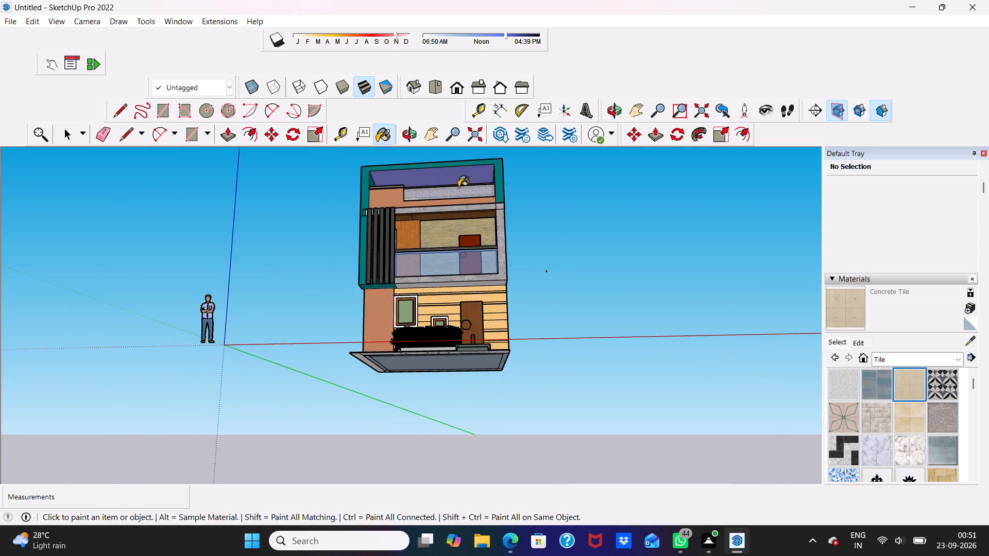
scroll(458, 187, up, 1)
click(458, 175)
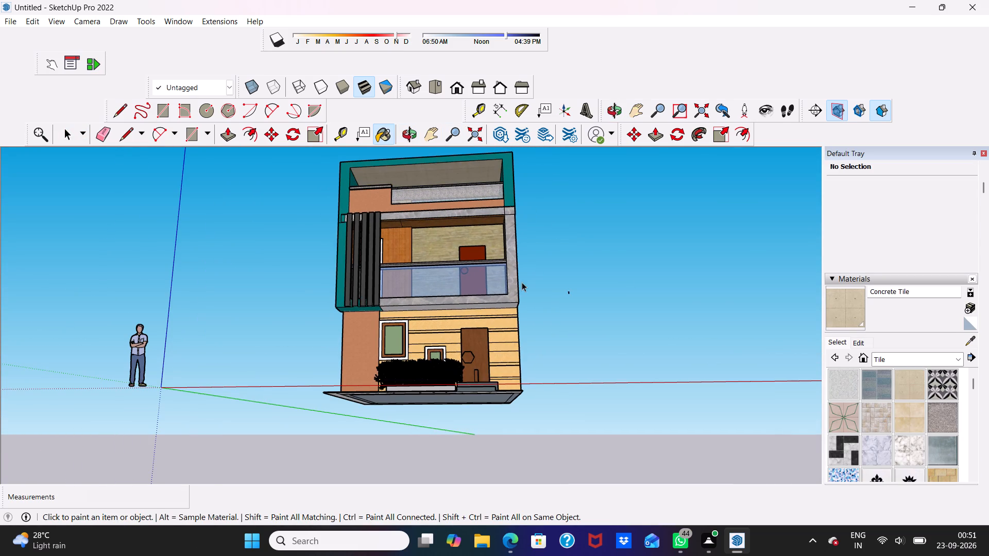
key(space)
Examine the finished house from above, the front and both sides, ending on an angled overall view.
scroll(526, 291, down, 7)
middle_drag(524, 306, 525, 426)
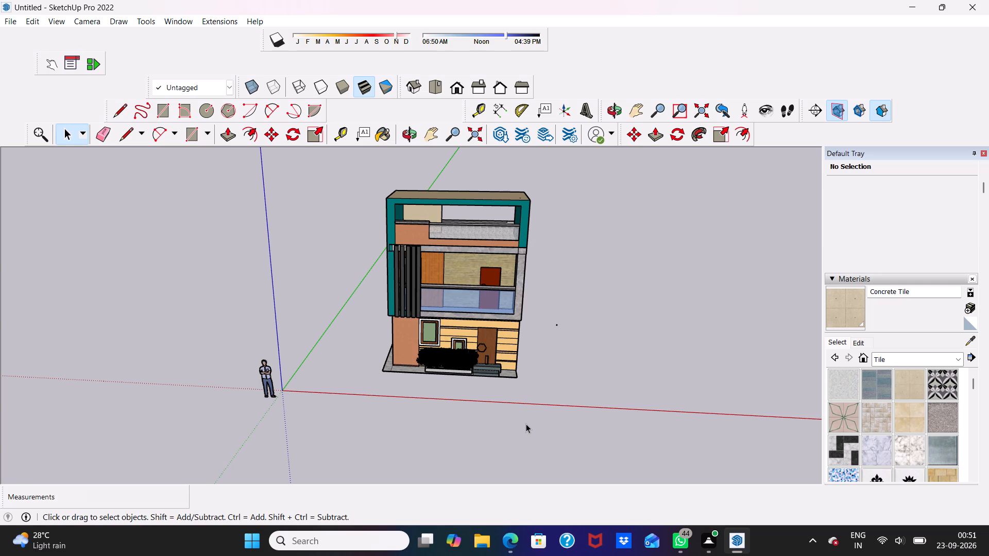
middle_drag(520, 401, 536, 360)
scroll(538, 363, up, 1)
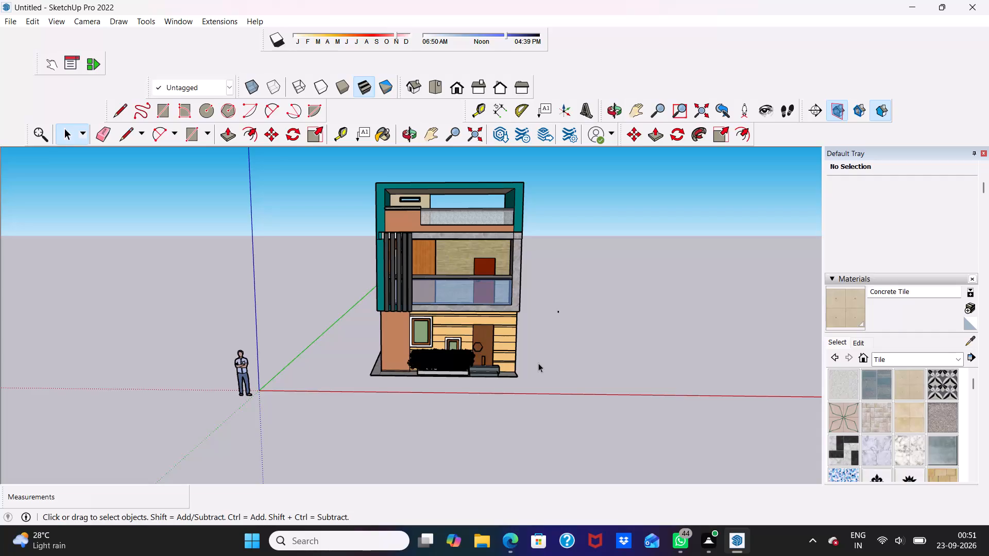
scroll(549, 387, down, 1)
scroll(398, 396, up, 4)
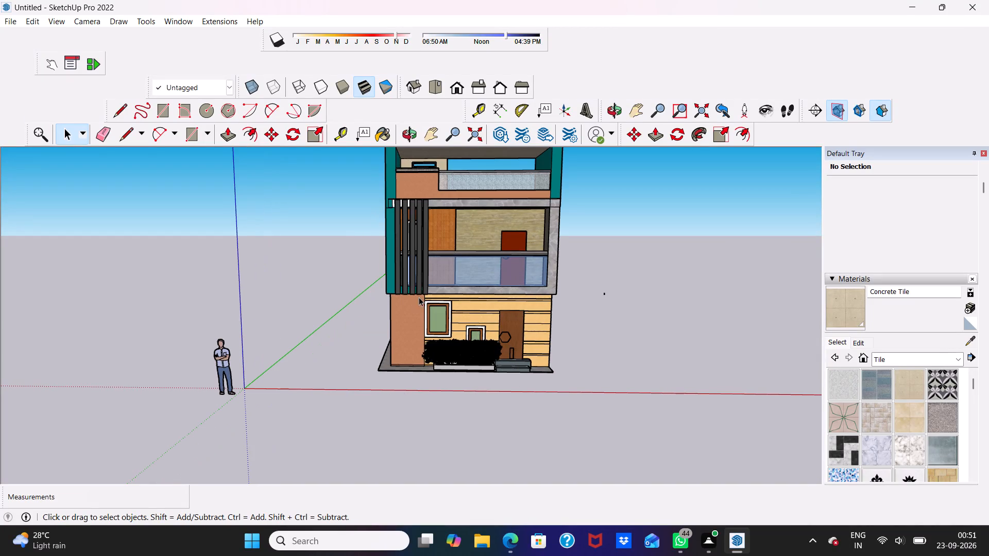
middle_drag(419, 297, 468, 326)
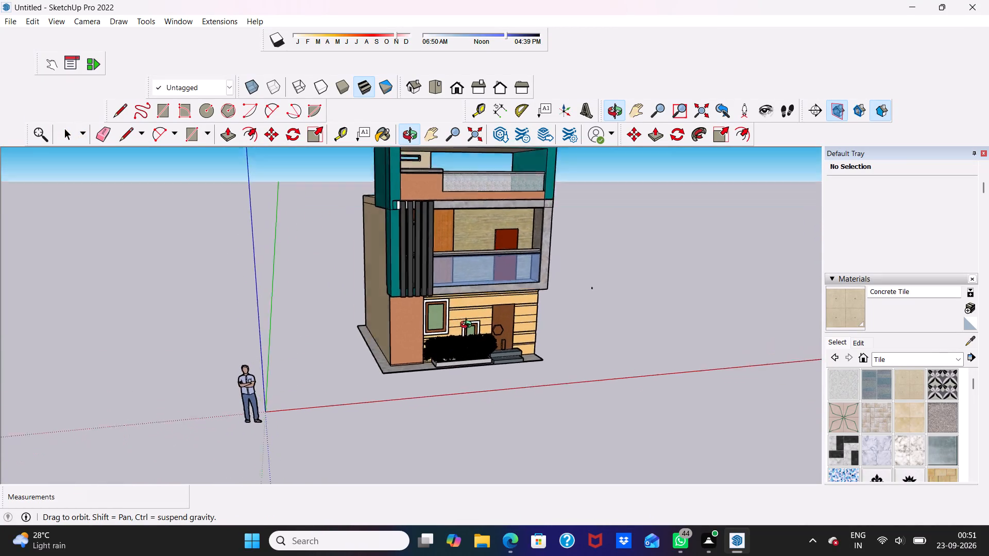
middle_drag(468, 326, 378, 343)
scroll(378, 342, up, 1)
scroll(418, 340, down, 4)
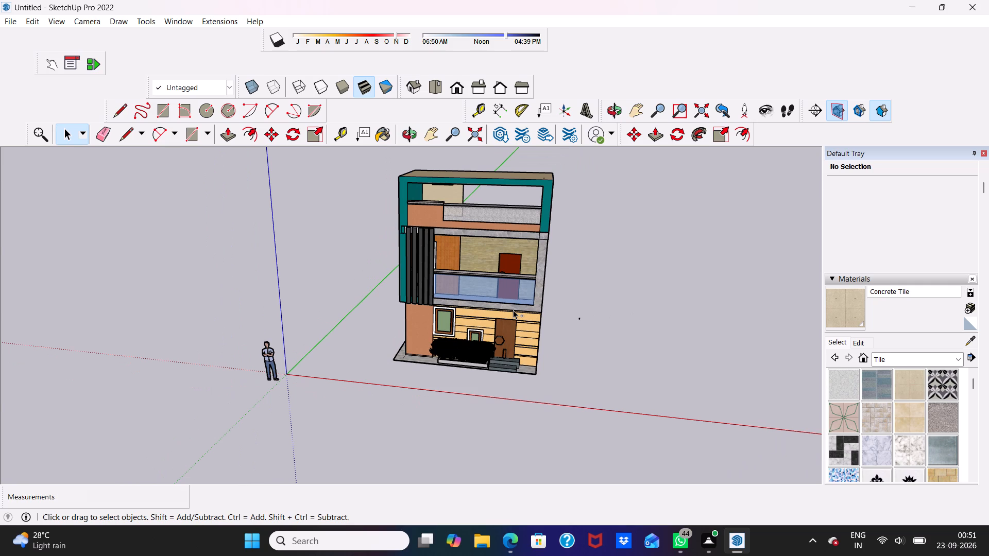
Save the model in Documents as a SketchUp file named "21 sketch".
key(ctrl+s)
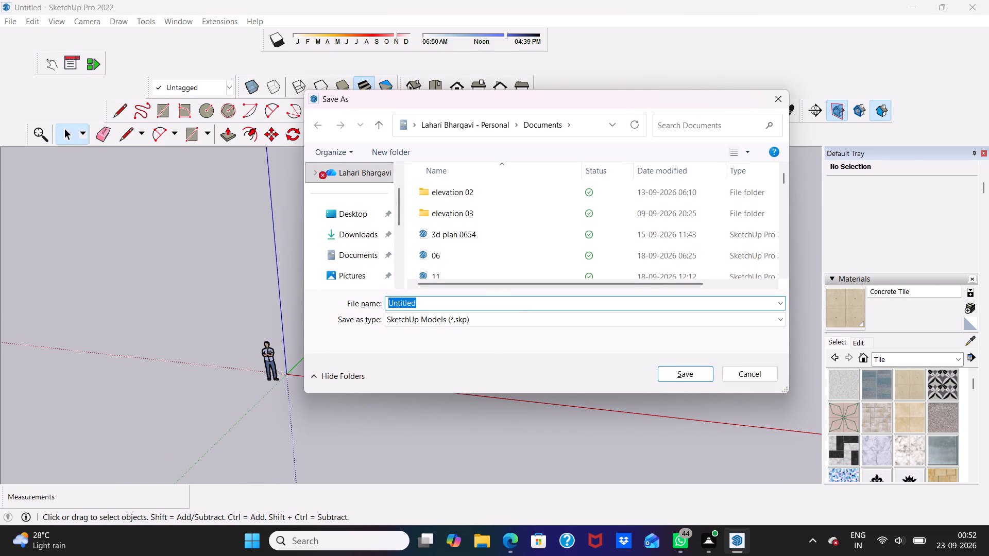
click(478, 303)
key(BackSpace)
key(BackSpace)
key(BackSpace)
key(BackSpace)
key(BackSpace)
key(BackSpace)
key(BackSpace)
key(BackSpace)
key(BackSpace)
key(BackSpace)
key(BackSpace)
key(BackSpace)
key(BackSpace)
key(BackSpace)
key(BackSpace)
key(BackSpace)
key(BackSpace)
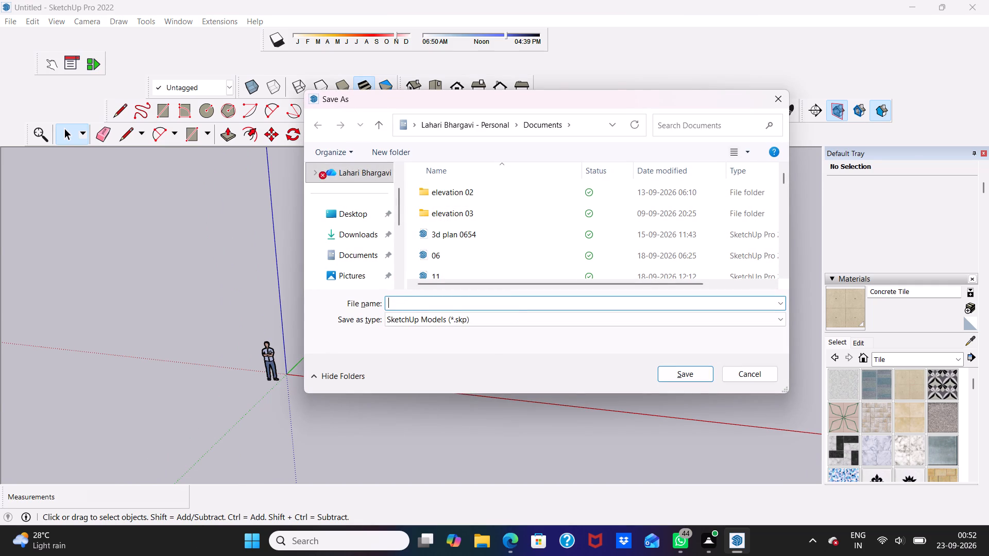
text(21)
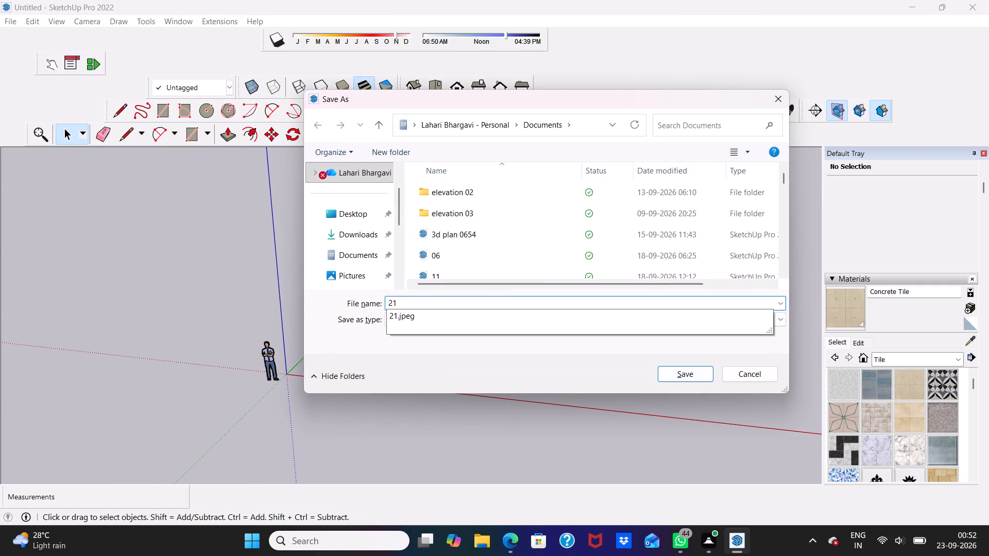
key(space)
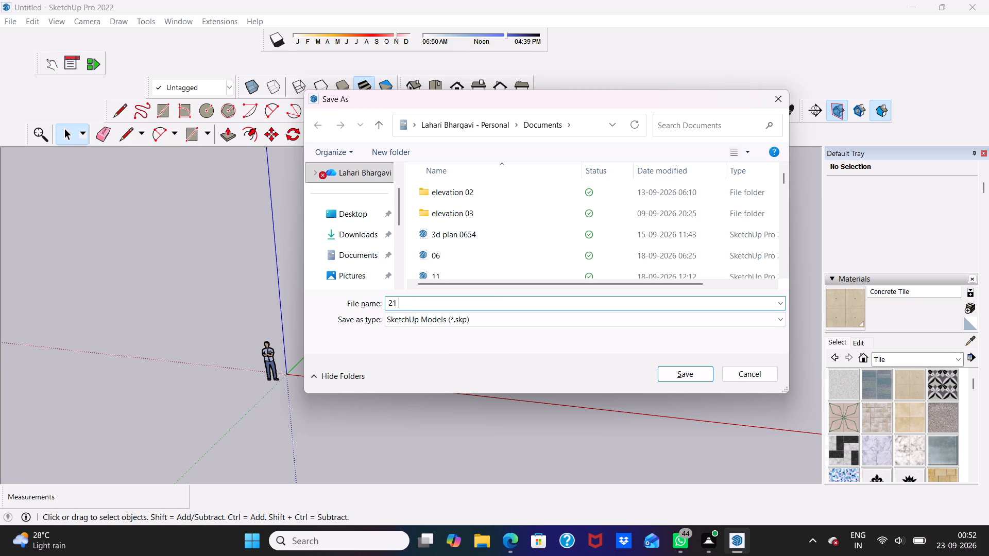
text(sket)
text(ch)
click(695, 374)
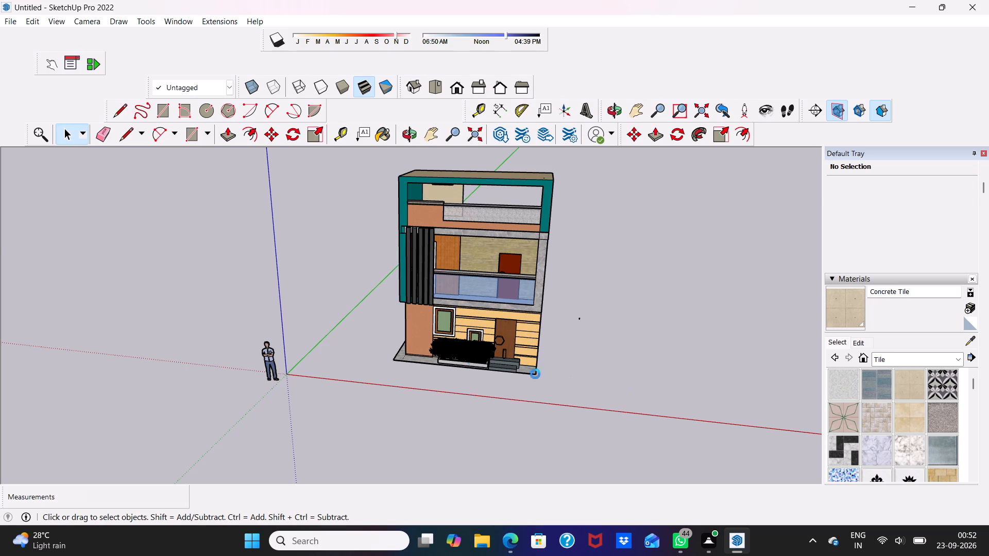
Export the current view as a 2D JPEG image named "21 sketch" to Downloads.
click(9, 22)
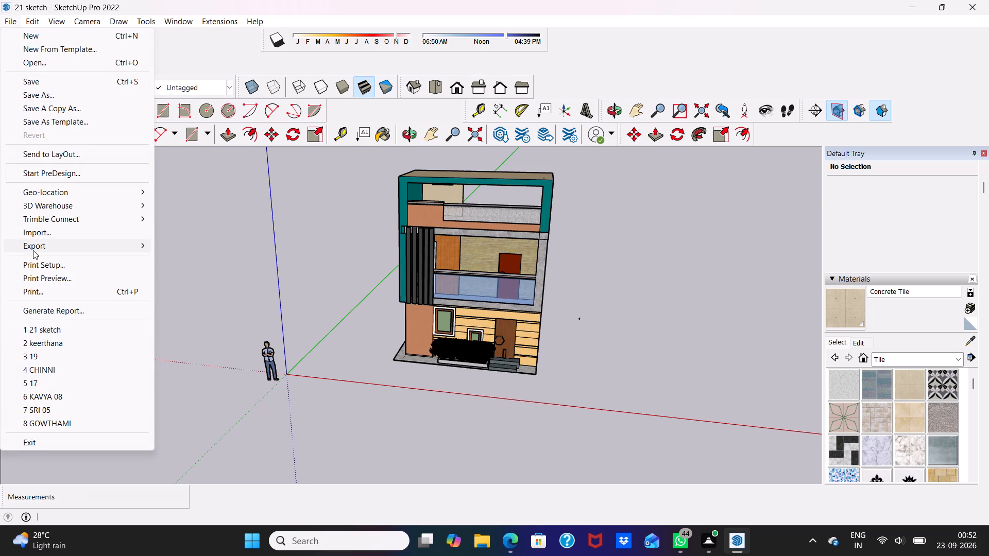
drag(31, 251, 177, 258)
click(177, 258)
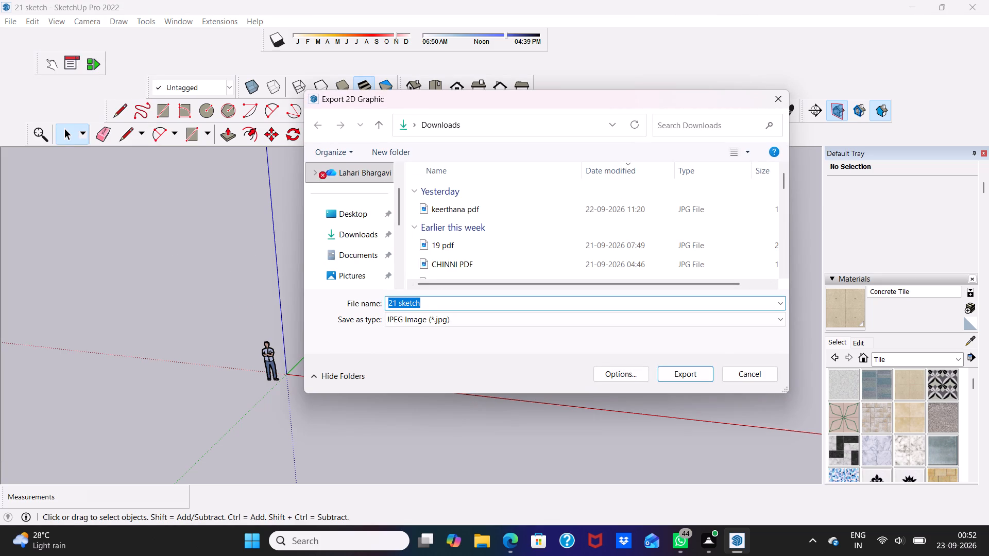
key(Return)
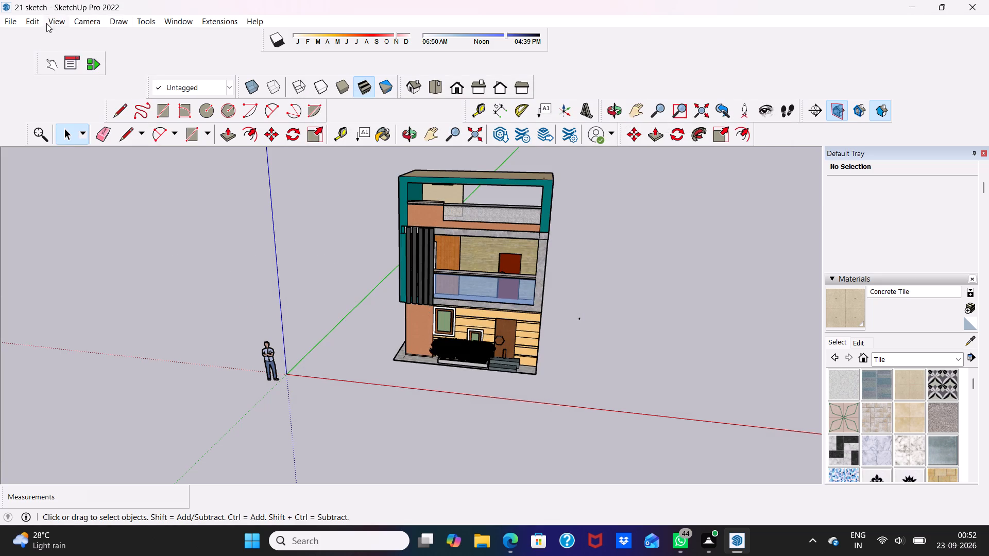
Export the current view again as a 2D JPEG image named "21 pdf" to Downloads.
click(9, 21)
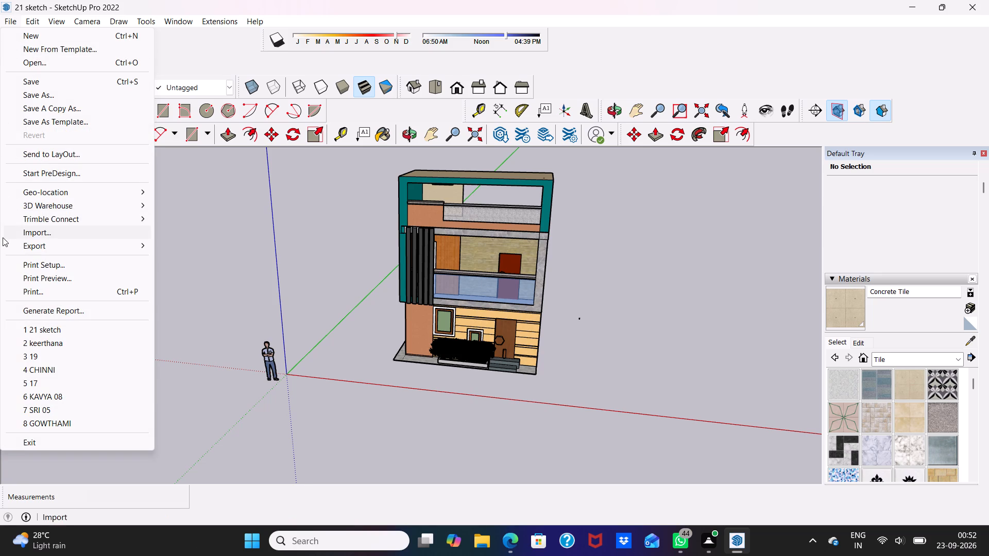
click(12, 248)
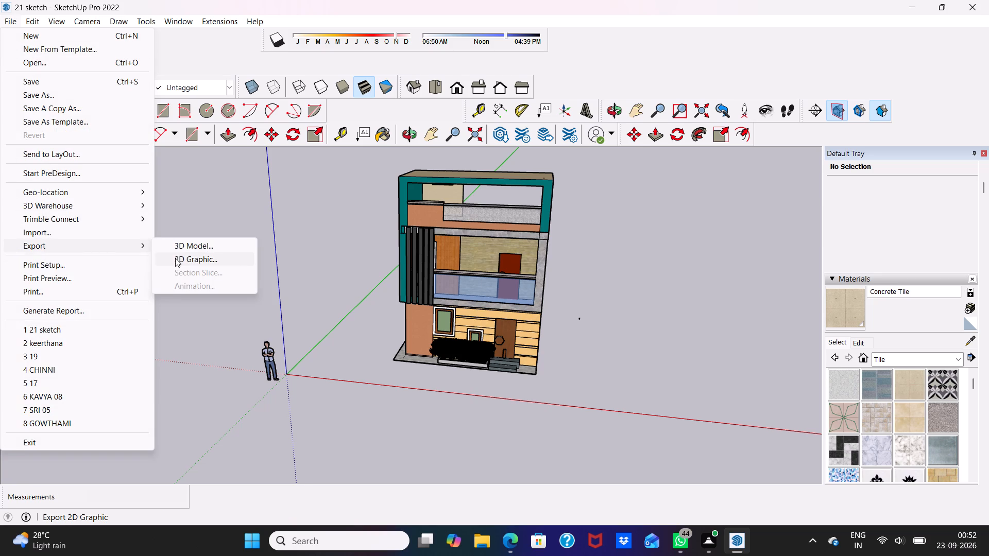
click(176, 262)
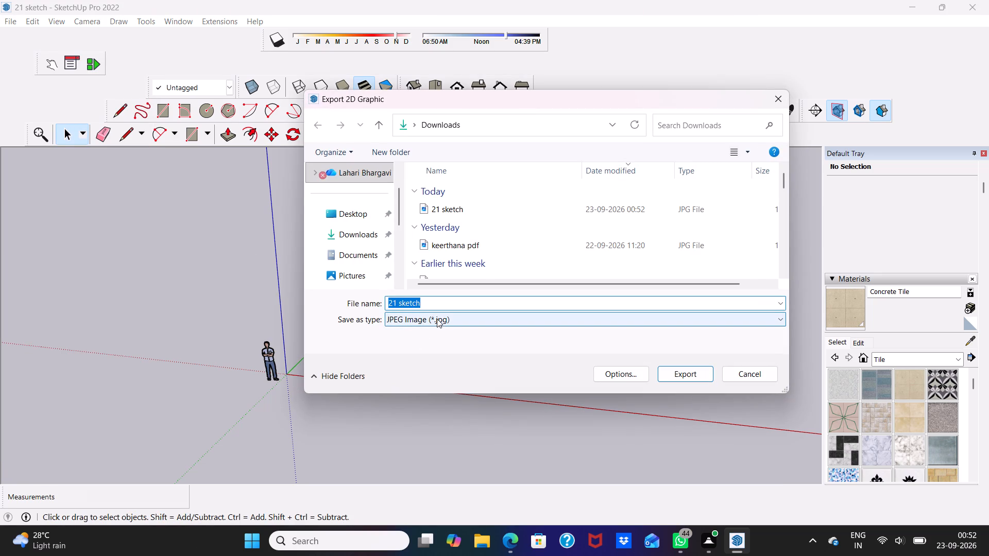
key(space)
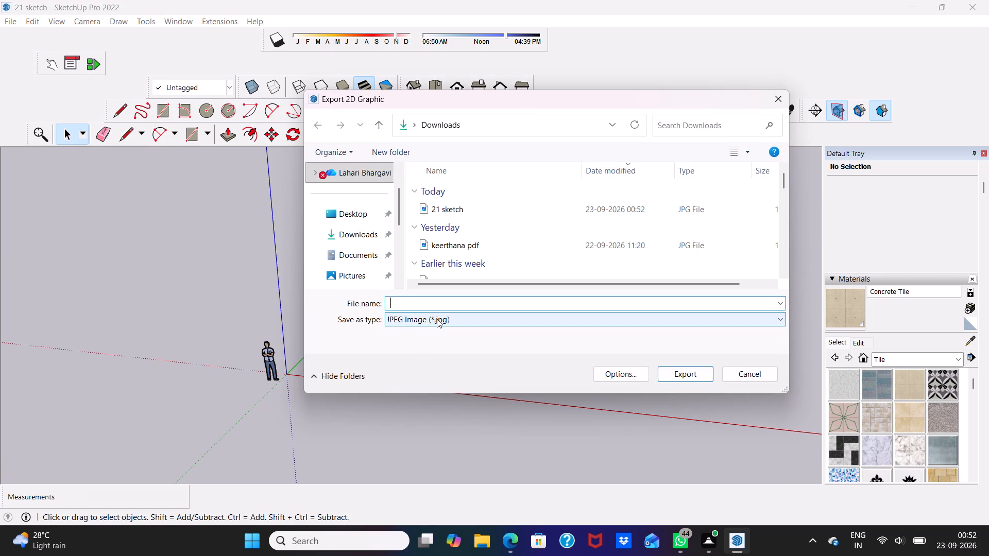
text(21 p)
text(df)
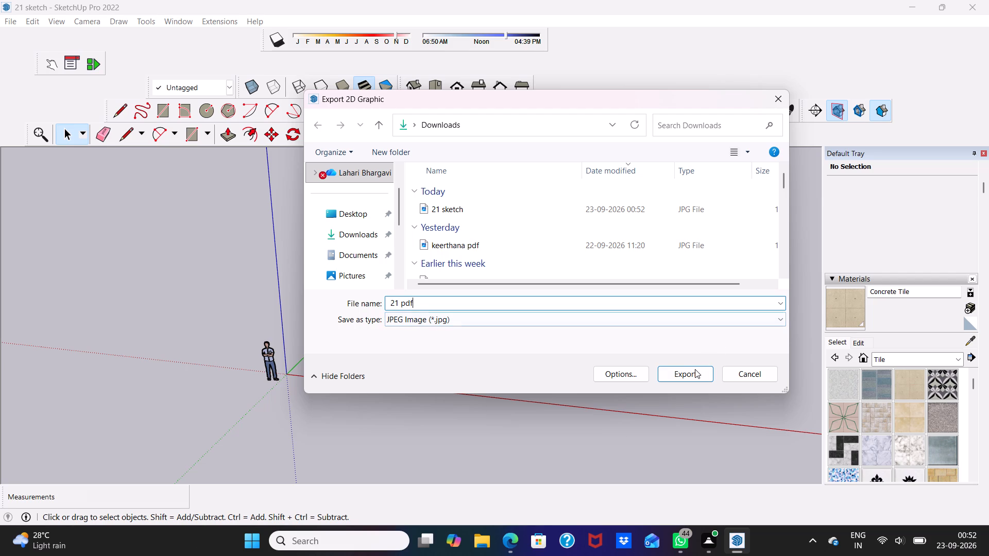
click(695, 369)
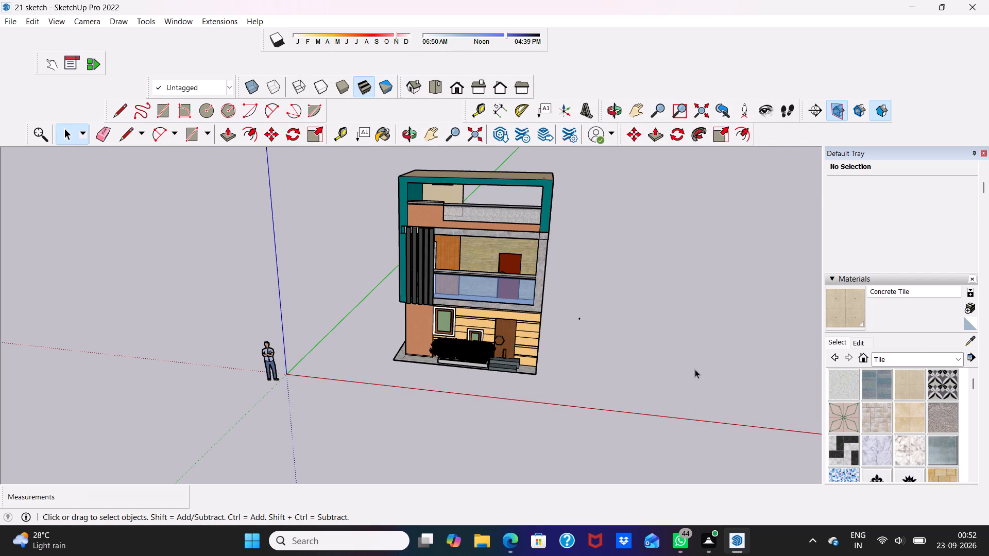